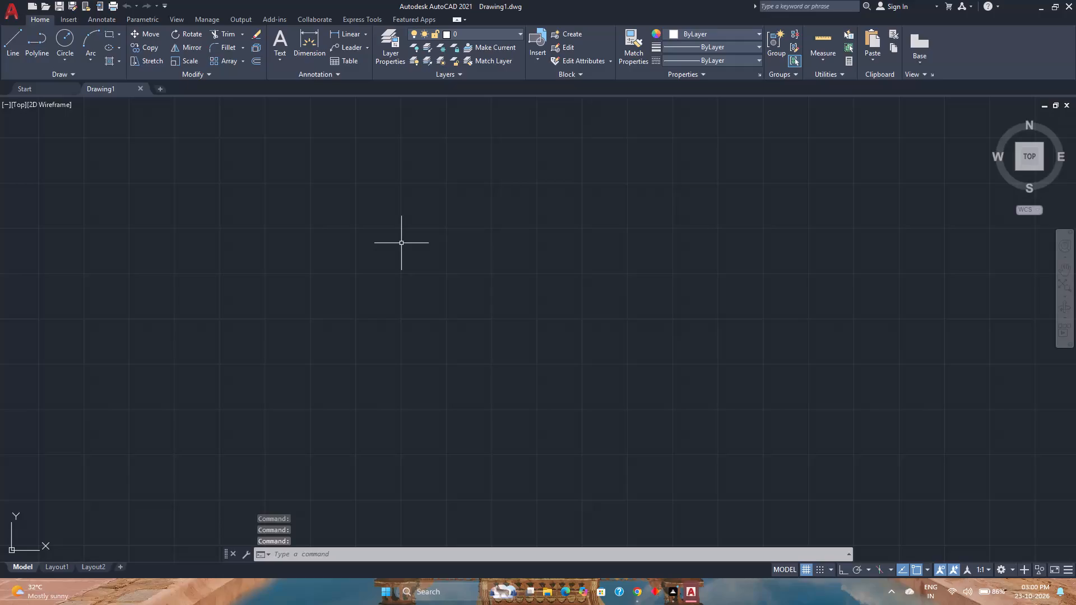
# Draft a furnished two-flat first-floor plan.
# Configure the drawing units to Engineering length with 0'-0.0" precision and Inches as the insertion scale.
pyautogui.write('un')
pyautogui.press('Return')
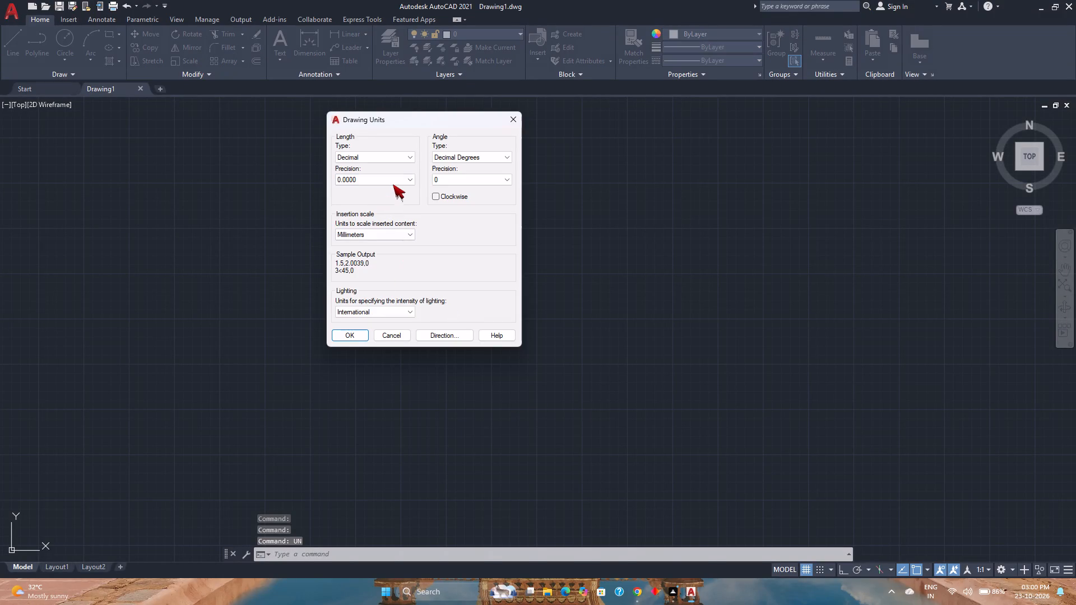
pyautogui.click(410, 161)
pyautogui.click(374, 184)
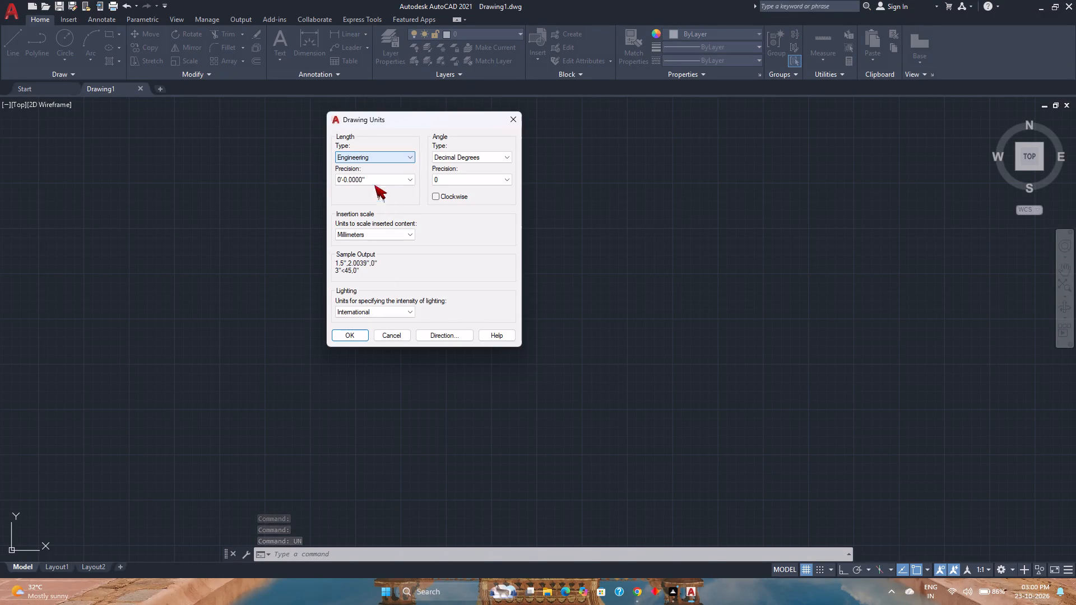
pyautogui.click(366, 184)
pyautogui.click(364, 197)
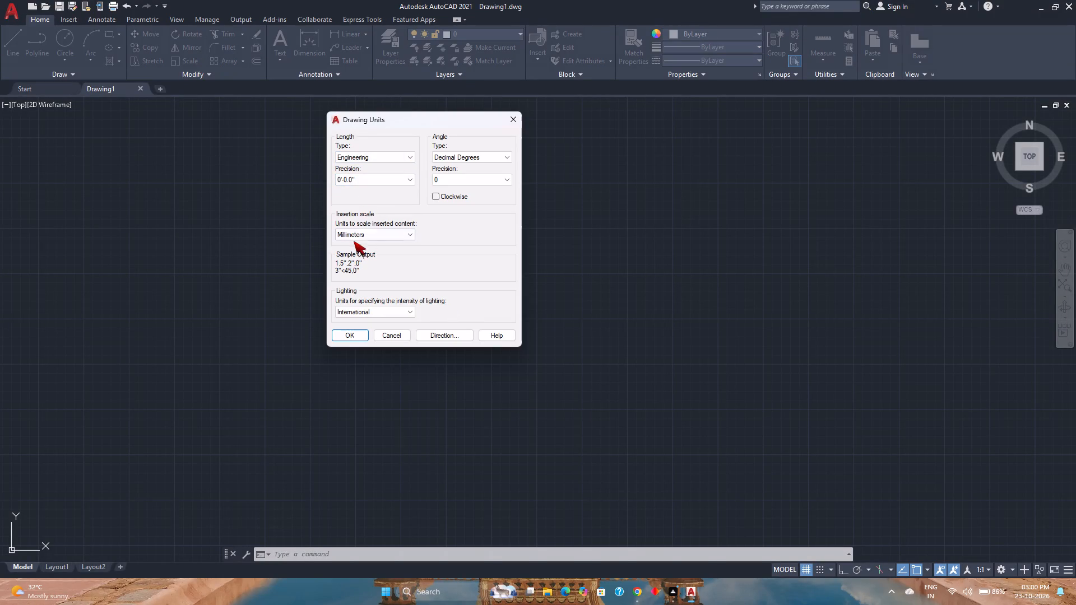
pyautogui.click(385, 186)
pyautogui.click(388, 183)
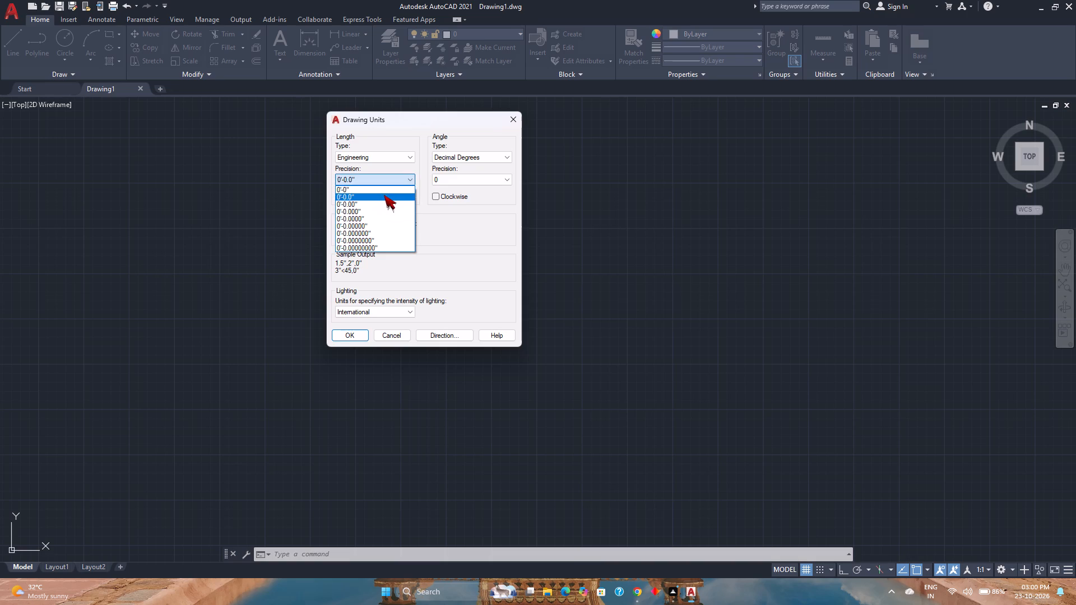
pyautogui.click(384, 195)
pyautogui.click(387, 229)
pyautogui.click(375, 252)
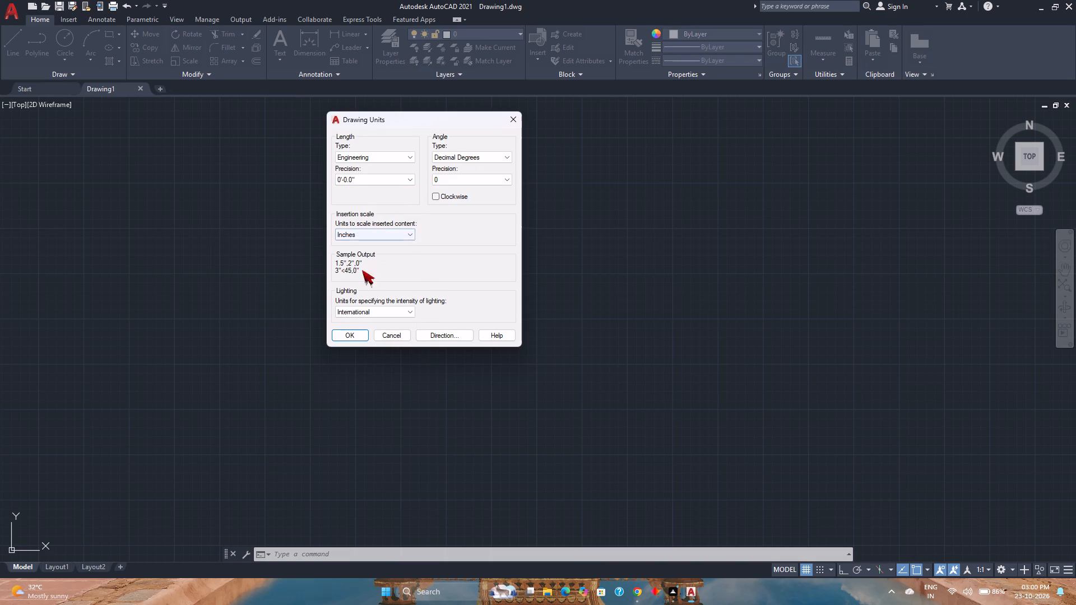
pyautogui.click(352, 338)
# Set the drawing limits with the lower left corner at 0,0 and the upper right corner at 100',120.
pyautogui.write('lim')
pyautogui.press('Return')
pyautogui.write('0,0')
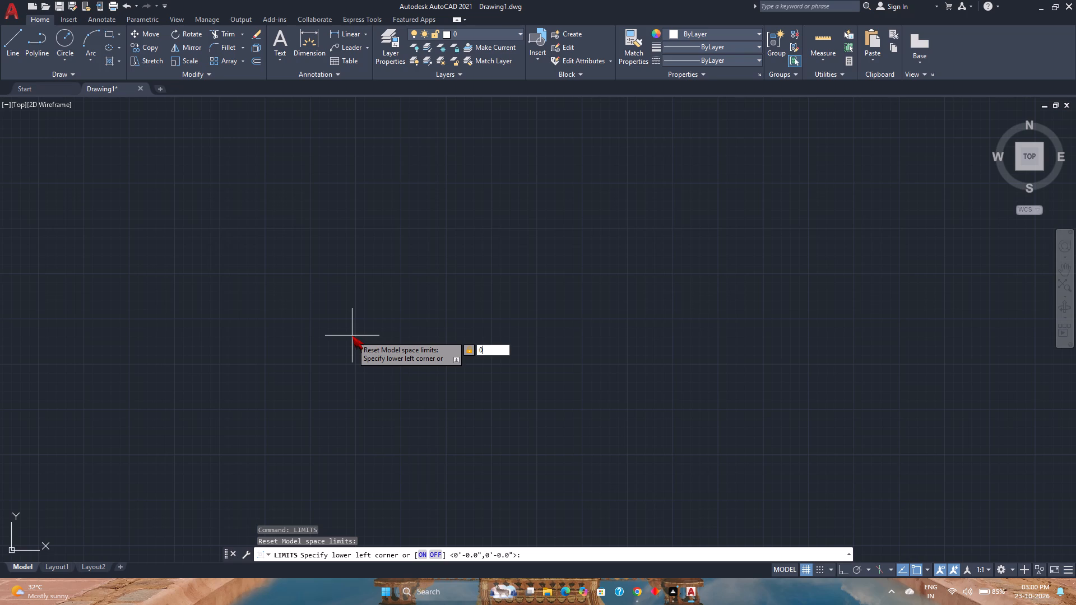
pyautogui.press('Return')
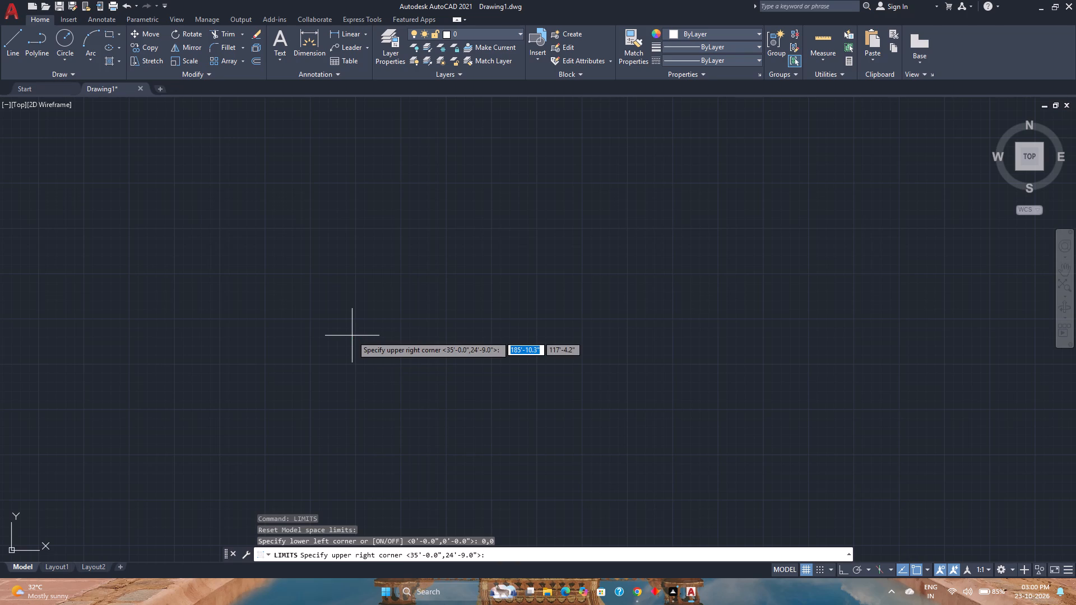
pyautogui.write("100',120,")
pyautogui.press('Return')
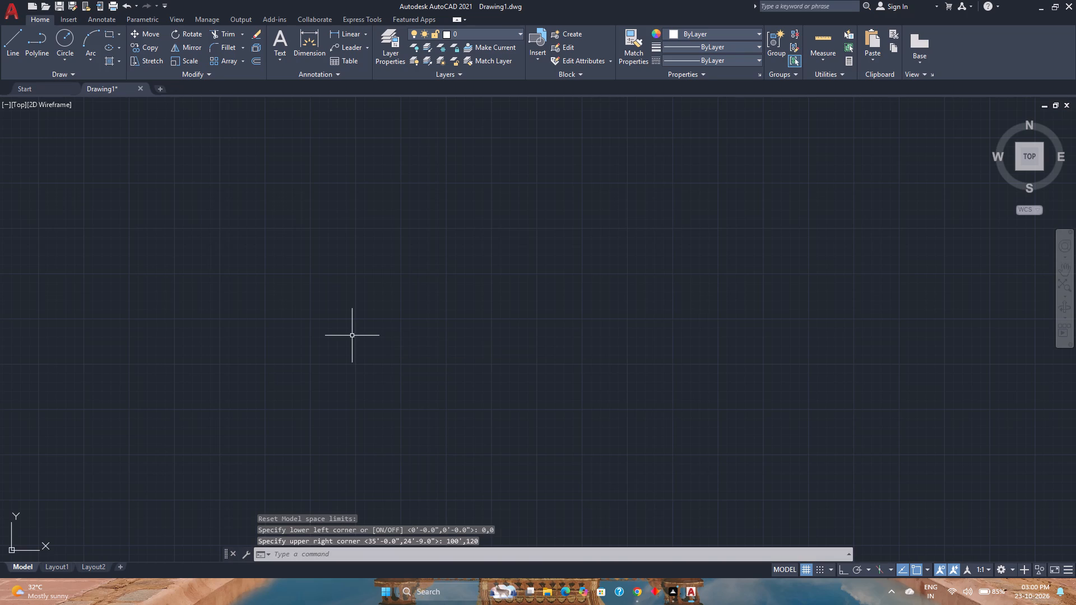
# Draw a closed rectangular room outline near the origin with orthogonal lines, 11' wide and 10' high.
pyautogui.scroll(-4, 410, 355)
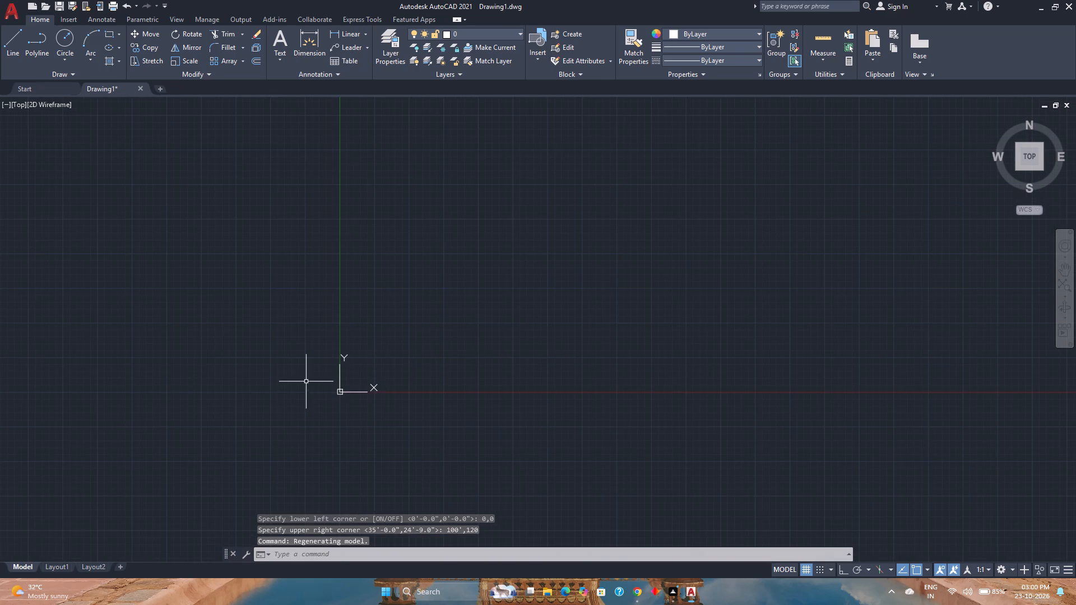
pyautogui.scroll(3, 330, 392)
pyautogui.scroll(2, 428, 378)
pyautogui.moveTo(428, 378); pyautogui.dragTo(397, 381, button='middle')
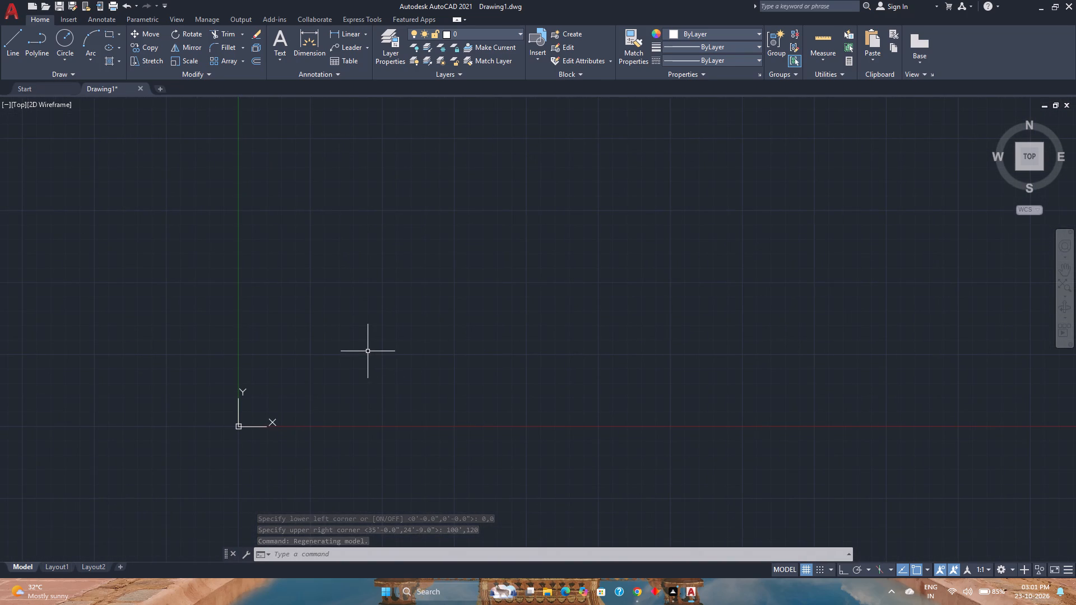
pyautogui.scroll(-2, 362, 343)
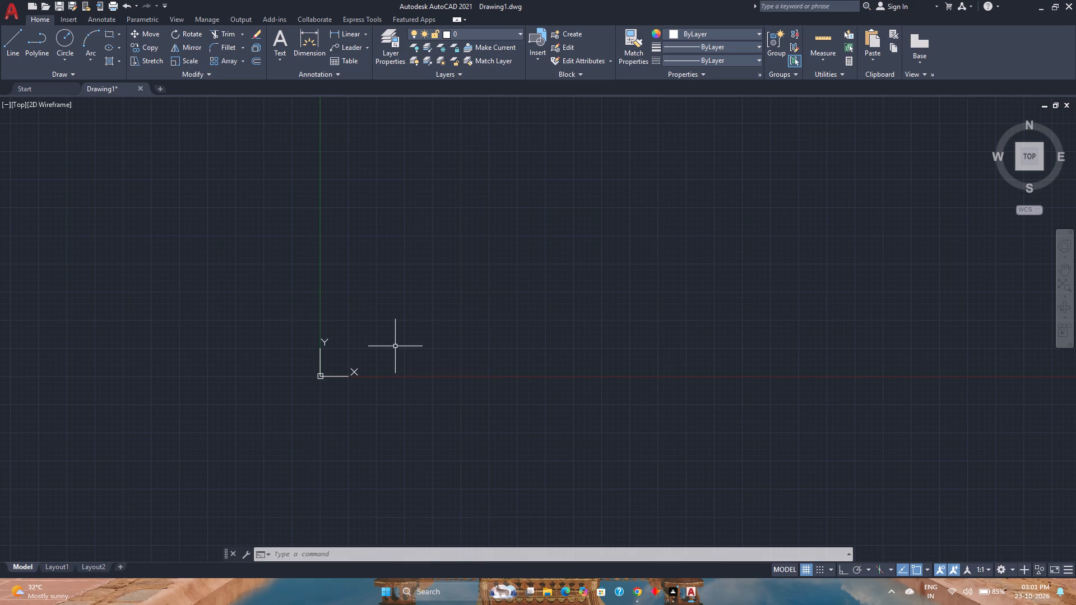
pyautogui.scroll(2, 405, 345)
pyautogui.moveTo(405, 345); pyautogui.dragTo(341, 348, button='middle')
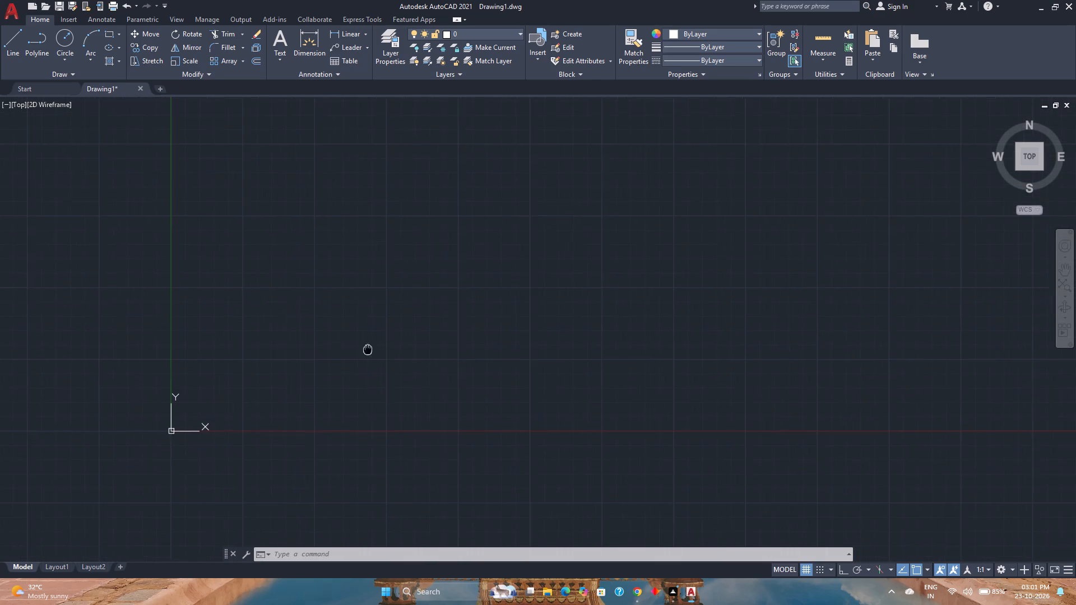
pyautogui.moveTo(341, 348); pyautogui.dragTo(270, 341, button='middle')
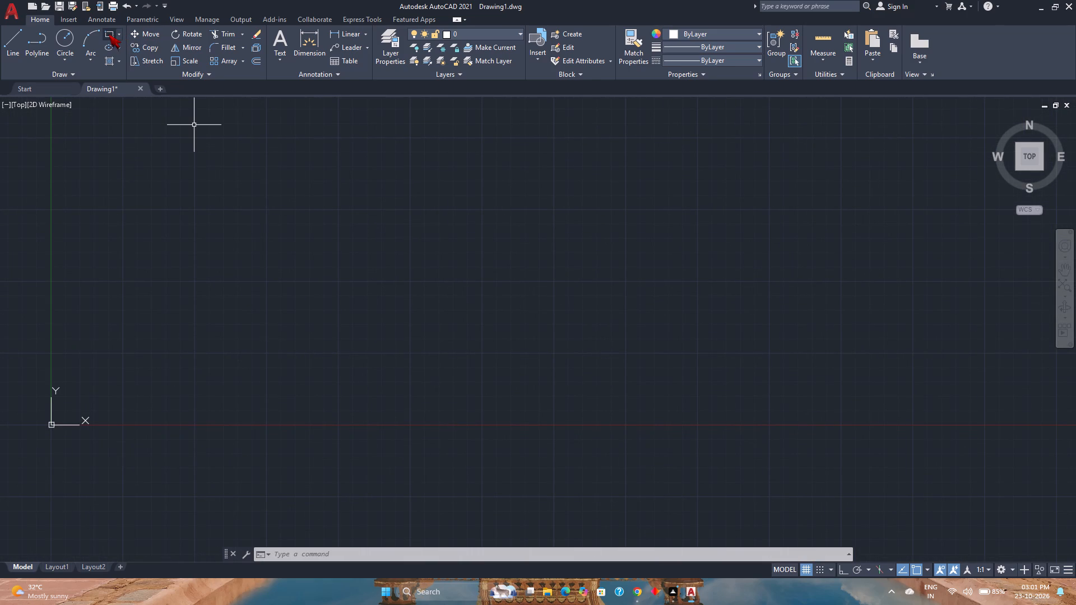
pyautogui.click(20, 45)
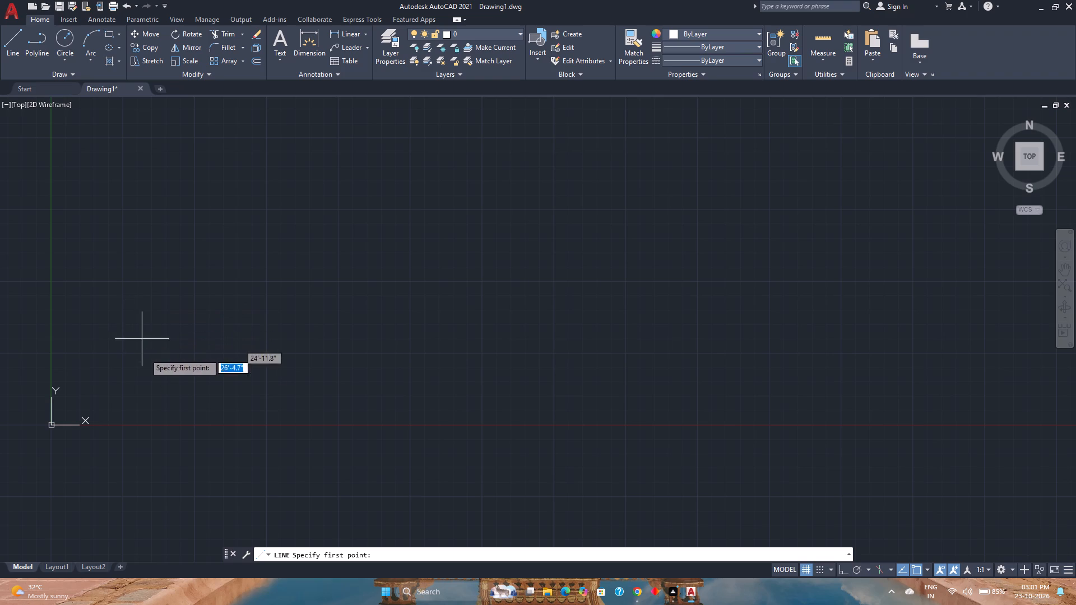
pyautogui.click(189, 369)
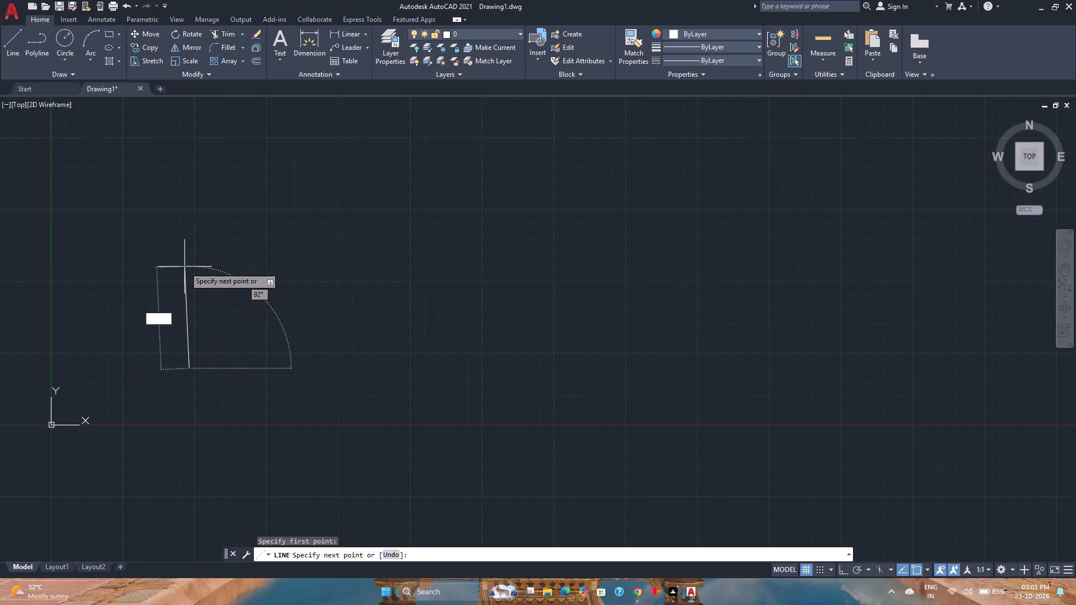
pyautogui.press('F8')
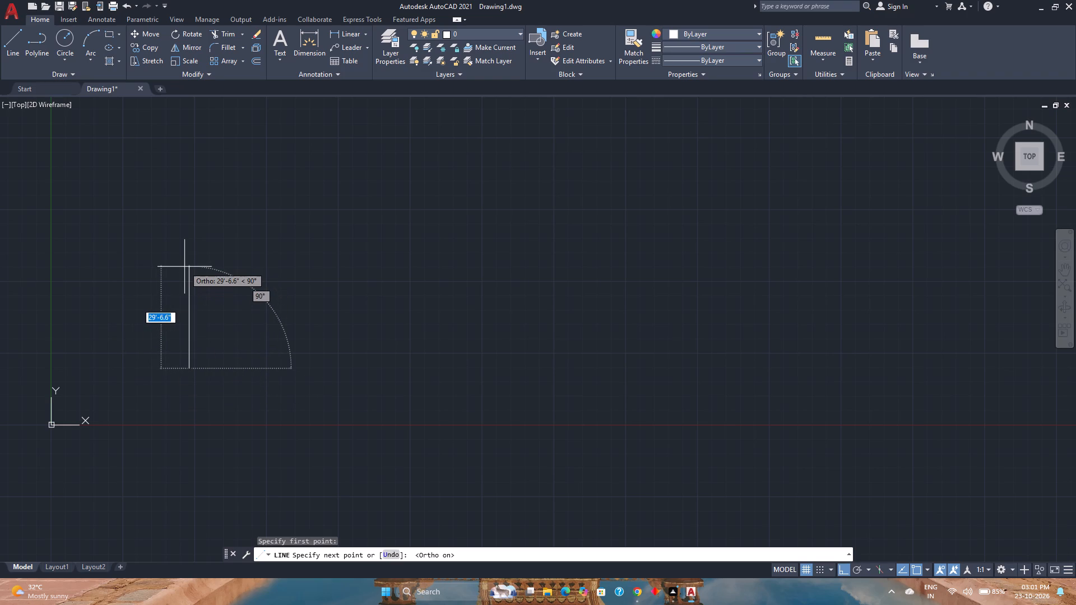
pyautogui.write("10'")
pyautogui.press('Return')
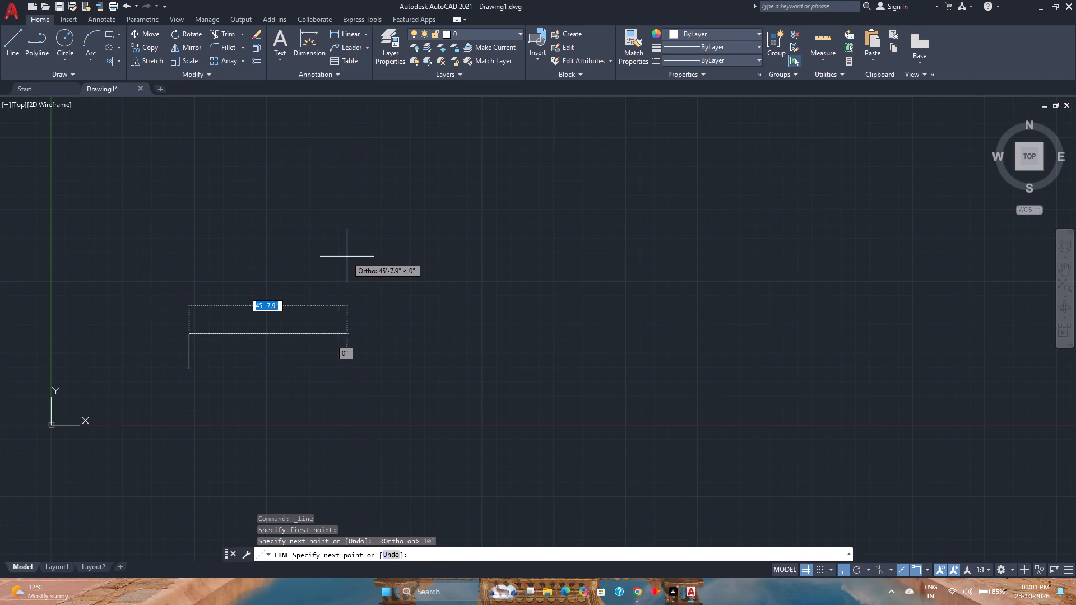
pyautogui.write("11'")
pyautogui.press('Return')
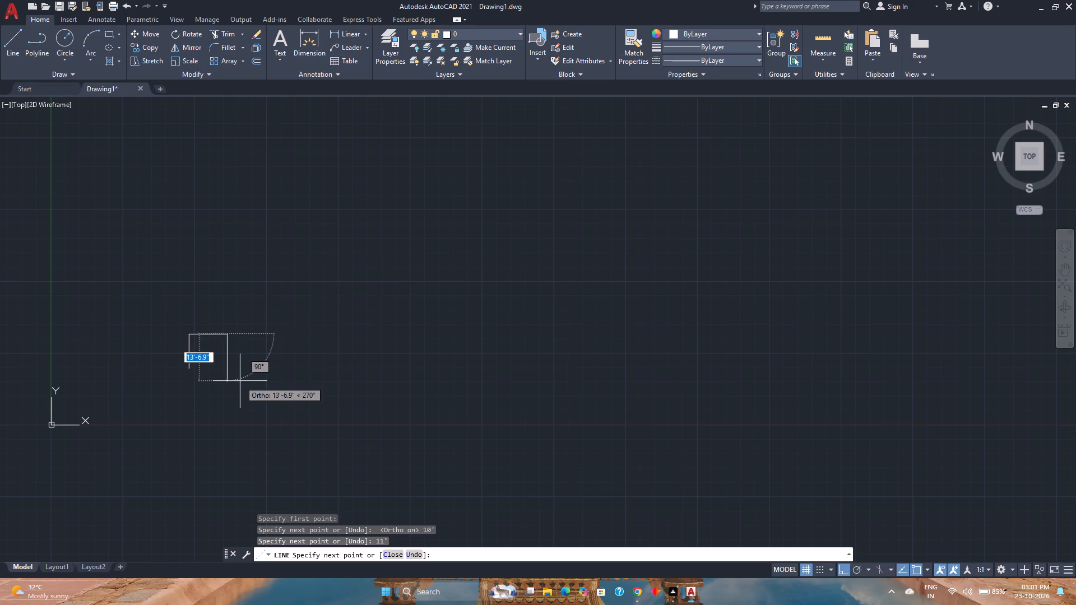
pyautogui.write("10'")
pyautogui.press('Return')
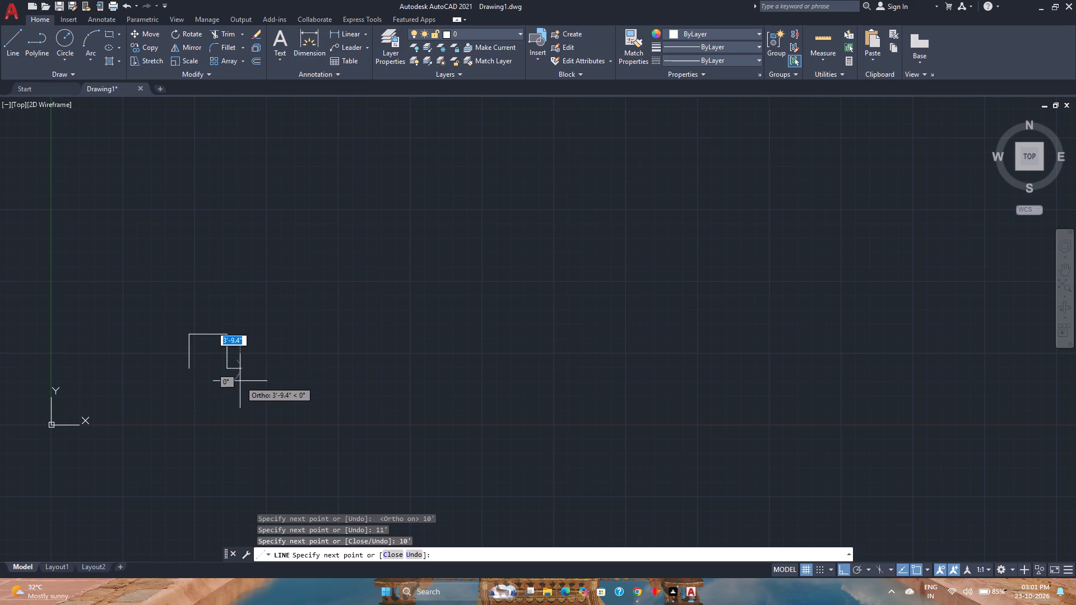
pyautogui.scroll(3, 152, 379)
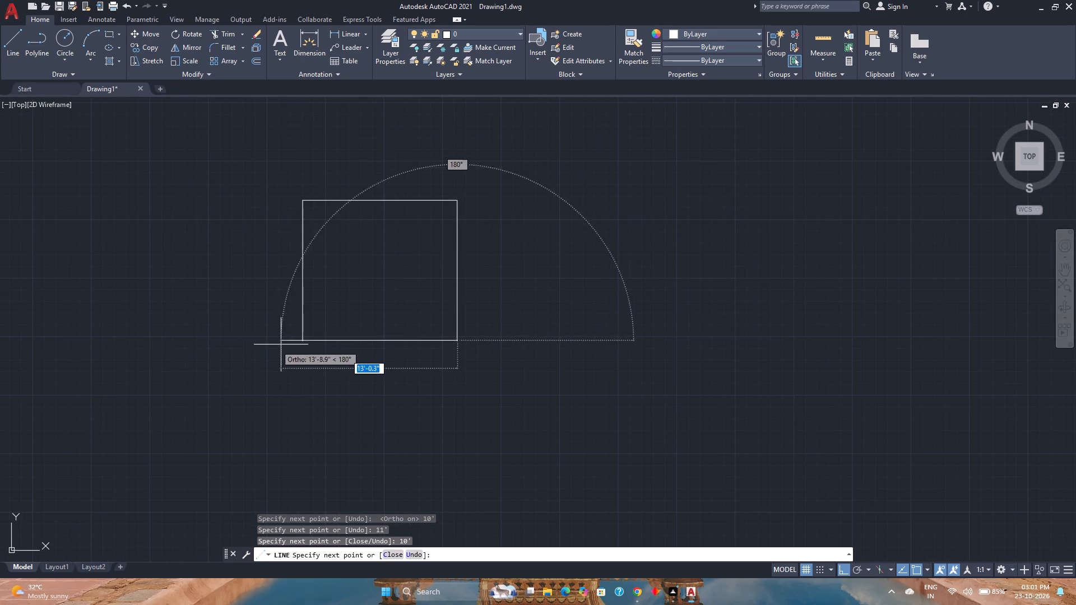
pyautogui.click(300, 345)
pyautogui.press('Escape')
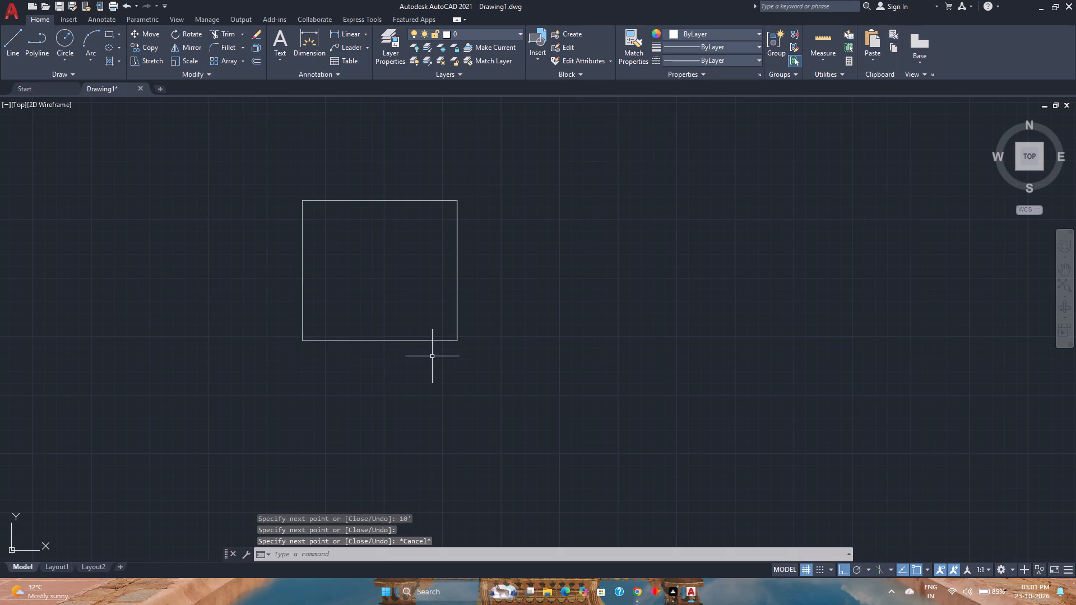
pyautogui.click(485, 361)
pyautogui.click(443, 352)
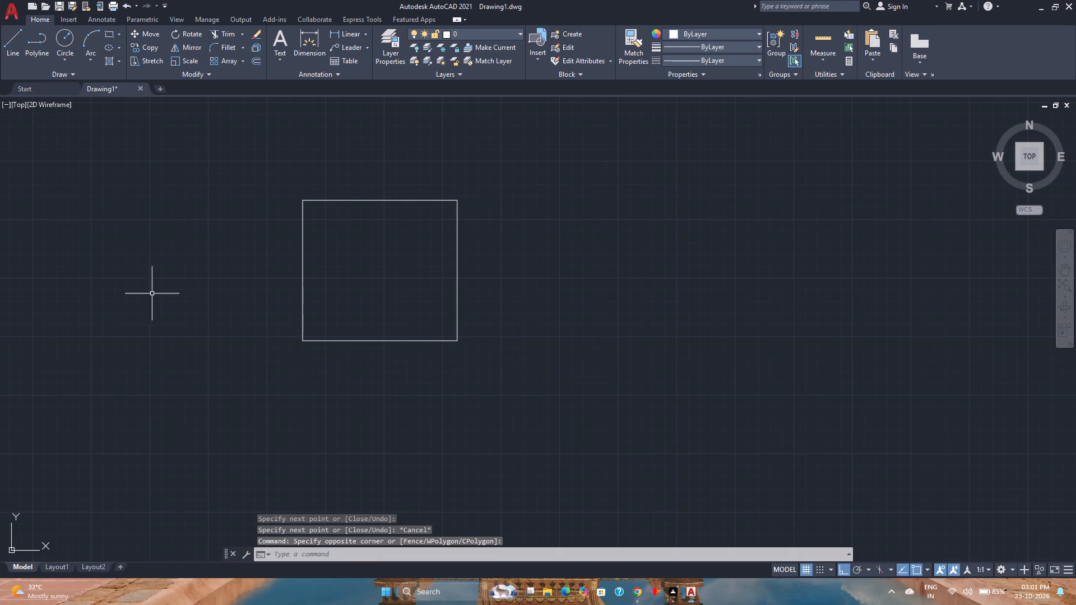
# Offset the top and right lines of the room outline outward by 6 inches.
pyautogui.click(253, 63)
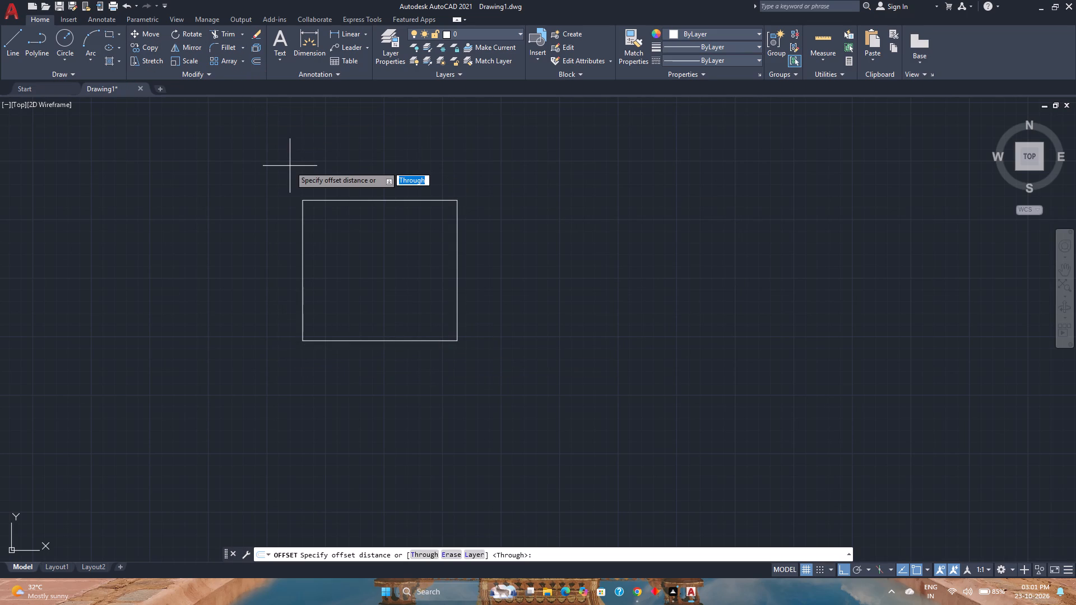
pyautogui.press('6')
pyautogui.press('Return')
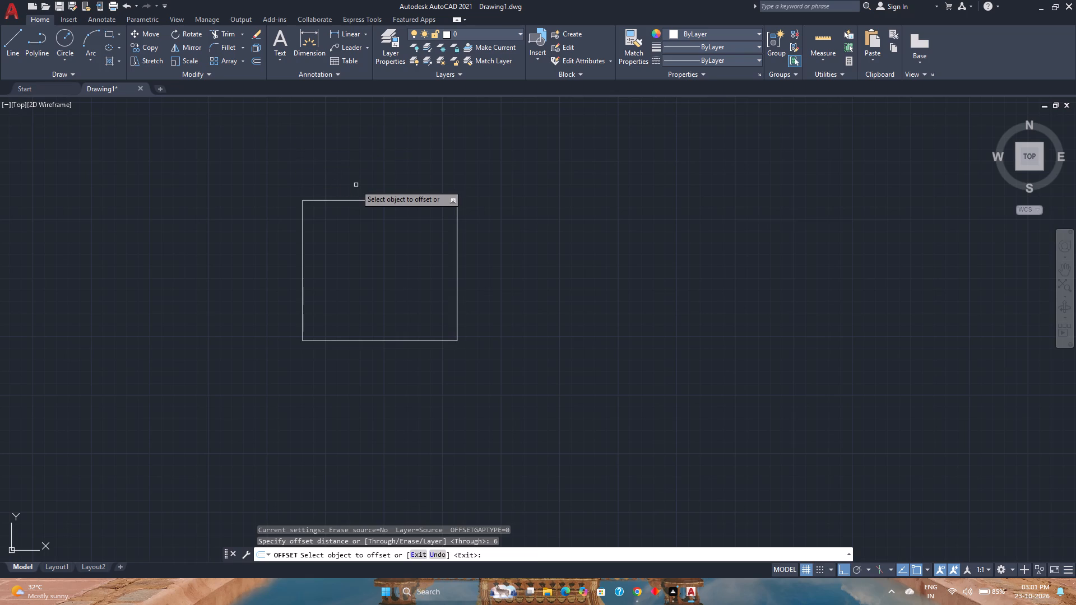
pyautogui.click(359, 198)
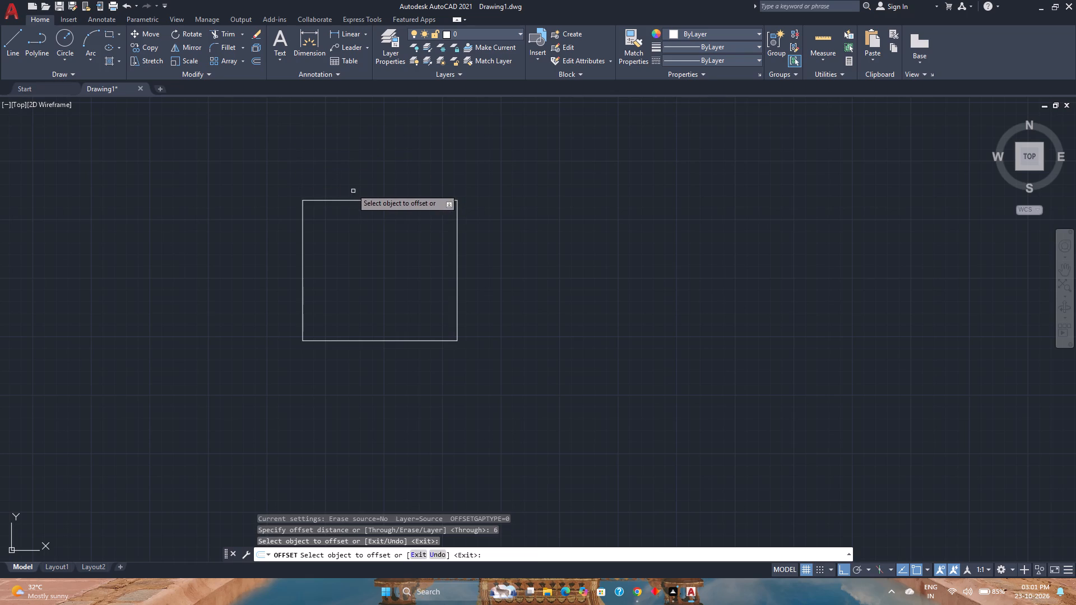
pyautogui.click(356, 200)
pyautogui.click(345, 178)
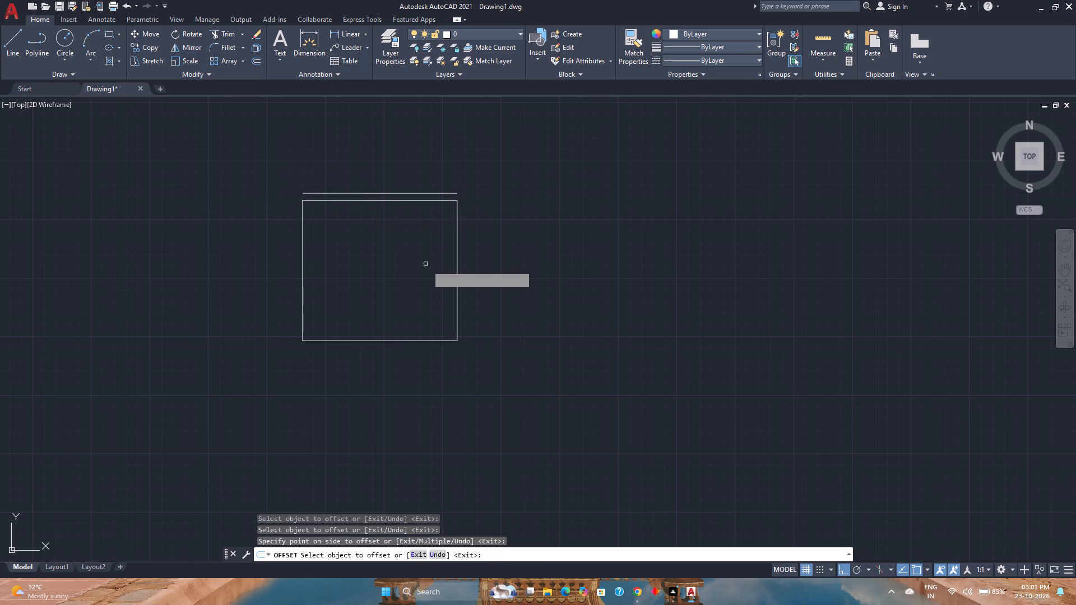
pyautogui.click(458, 250)
pyautogui.click(541, 239)
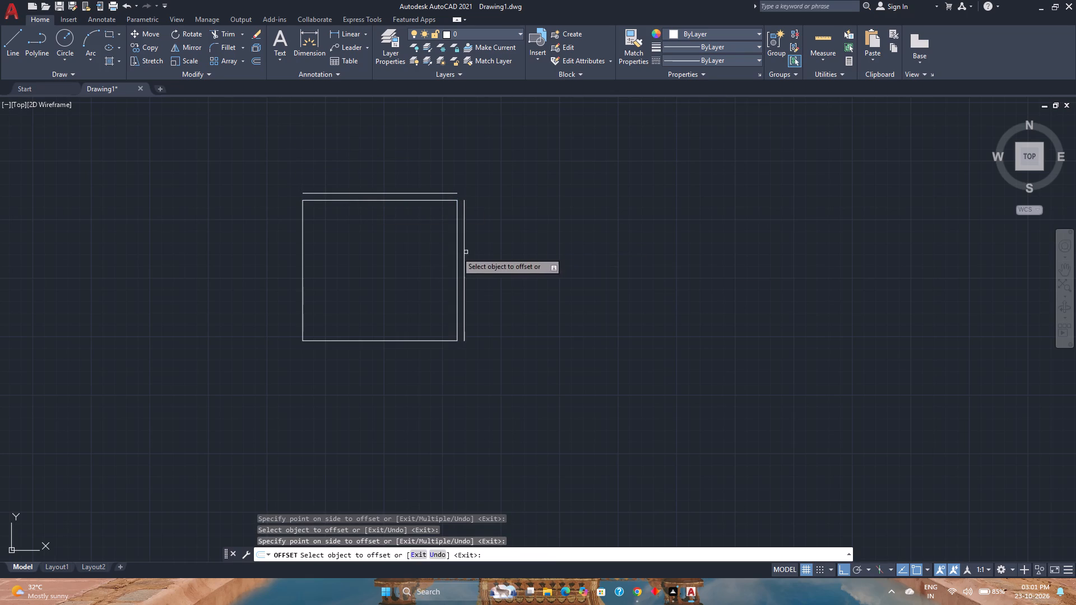
# Offset the bottom and left lines of the room outline outward by 9 inches.
pyautogui.click(387, 341)
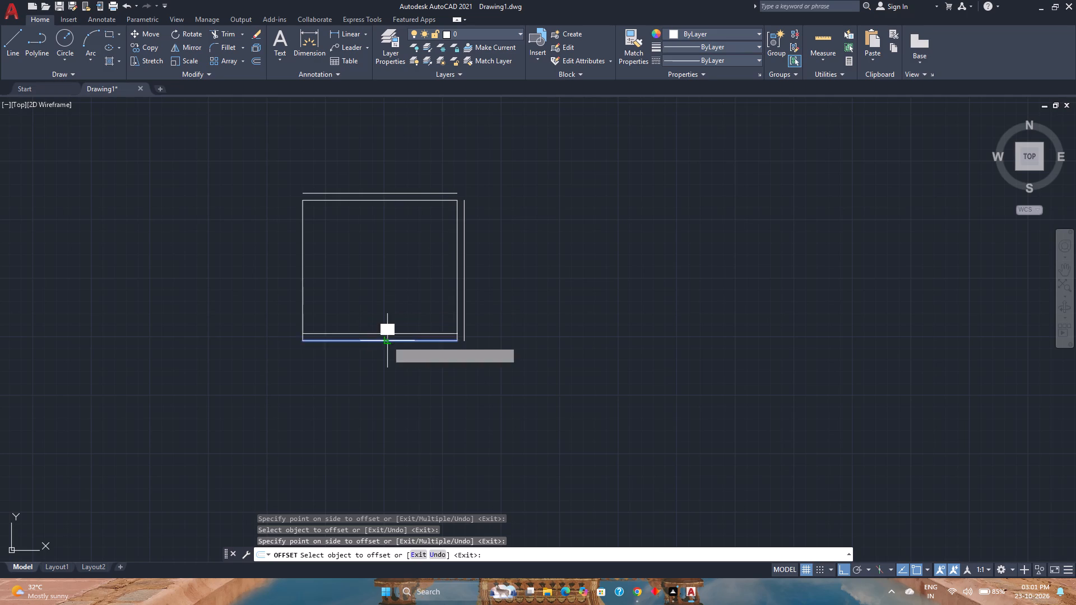
pyautogui.press('9')
pyautogui.press('Return')
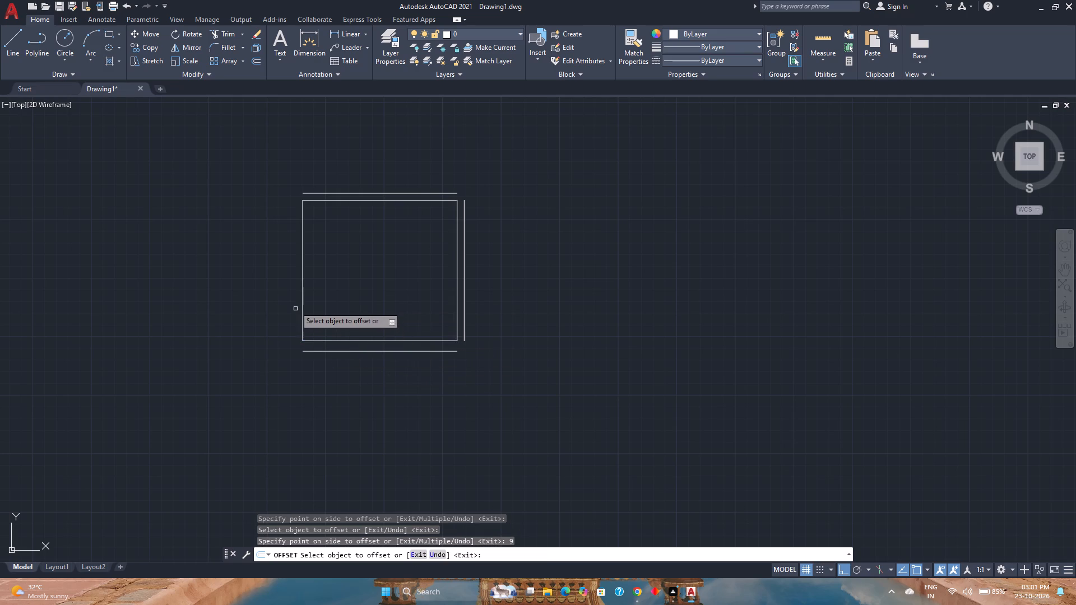
pyautogui.click(302, 300)
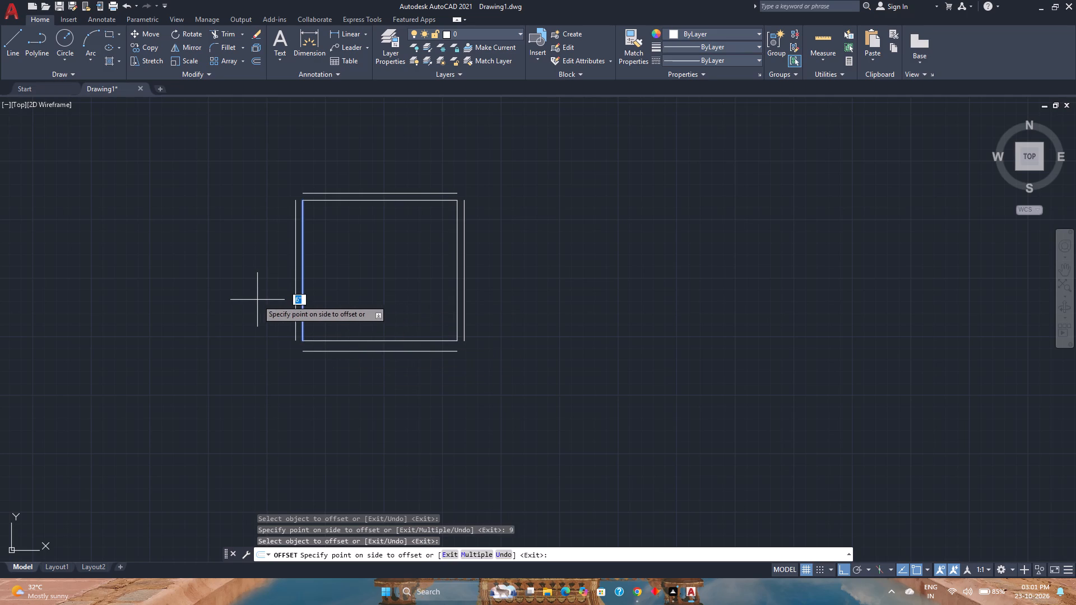
pyautogui.press('9')
pyautogui.press('Return')
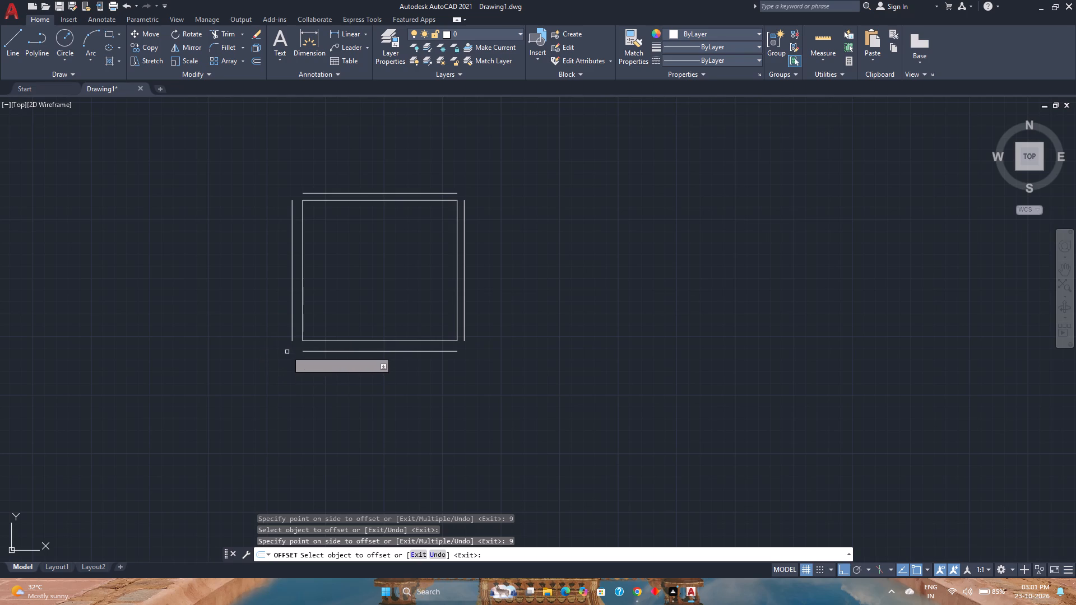
# Draw lines from the outer bottom wall line's left end: 3' left, 3'6" up, and across perpendicular to the outer left wall line.
pyautogui.click(10, 54)
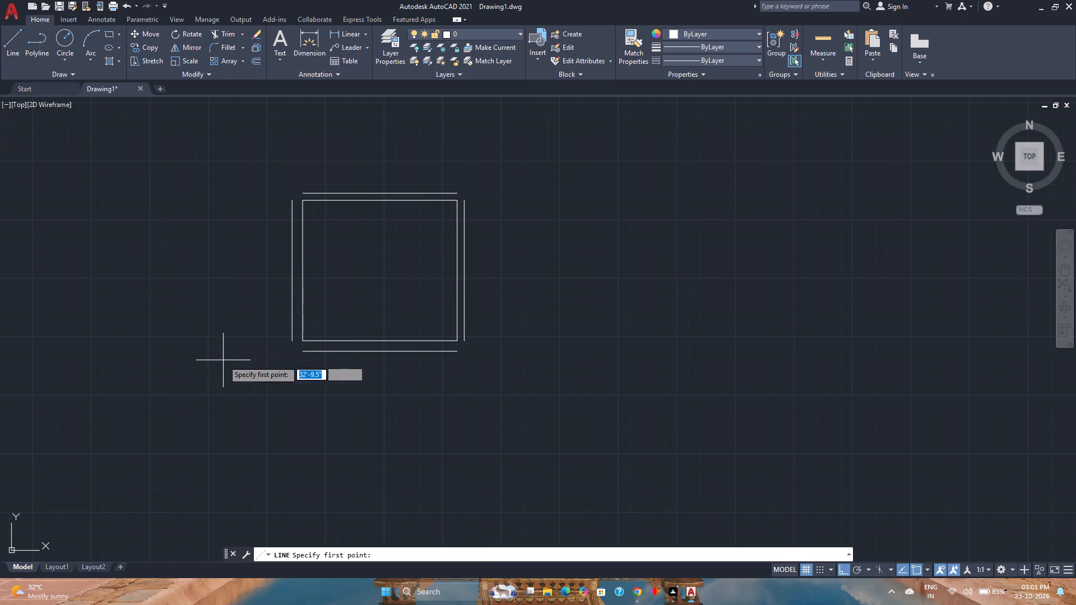
pyautogui.click(302, 352)
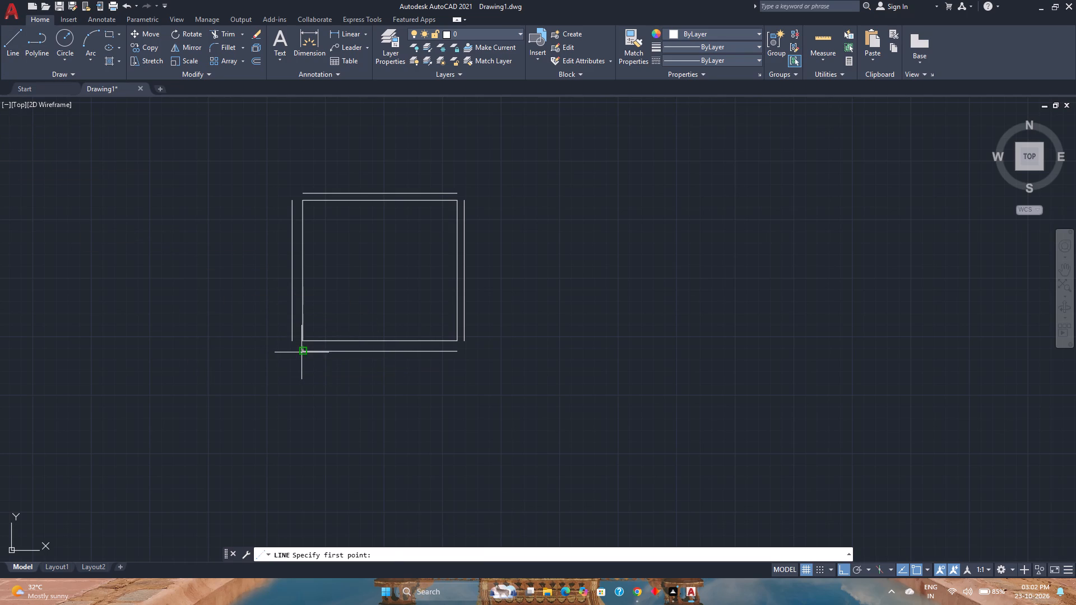
pyautogui.write("3'")
pyautogui.press('Return')
pyautogui.scroll(2, 263, 314)
pyautogui.scroll(-1, 263, 314)
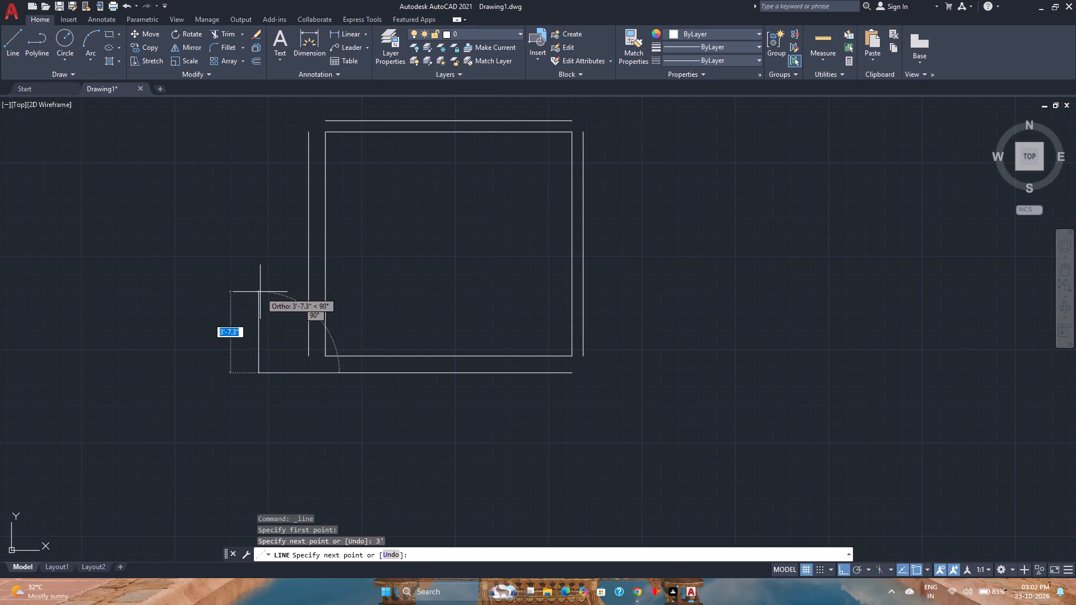
pyautogui.write('3\'6"')
pyautogui.press('Return')
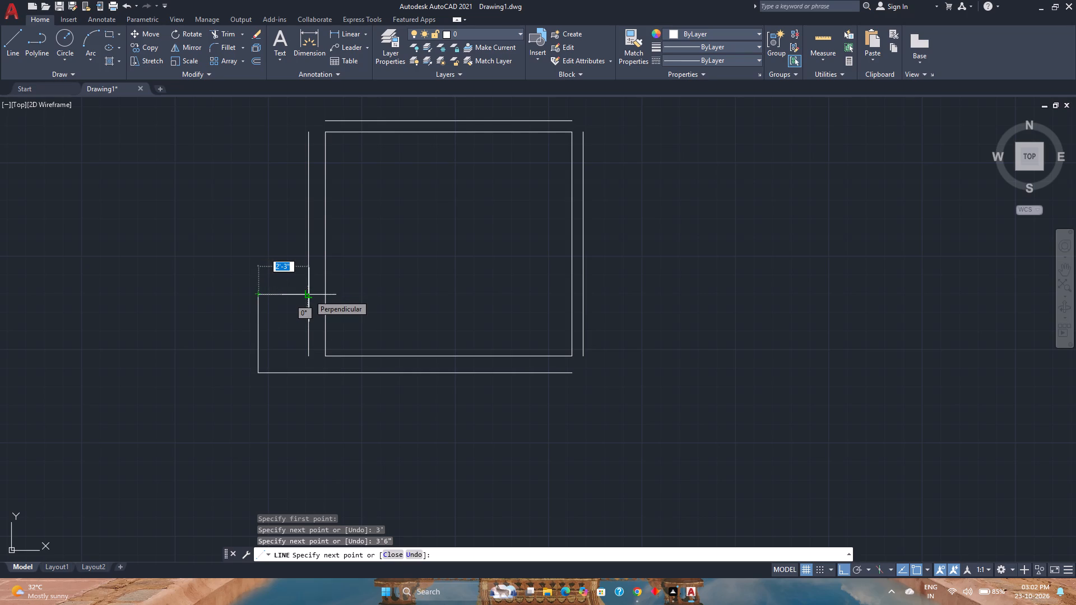
pyautogui.click(309, 295)
pyautogui.press('Escape')
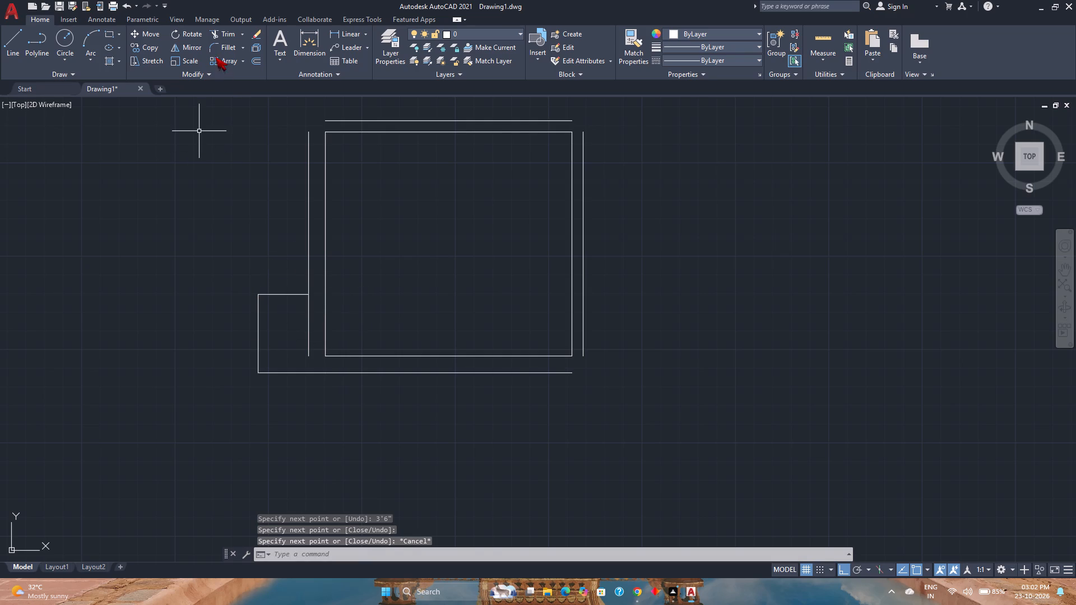
# Fillet the projection's top line with the outer left wall line, keeping the wall line above the corner.
pyautogui.click(216, 52)
pyautogui.click(295, 293)
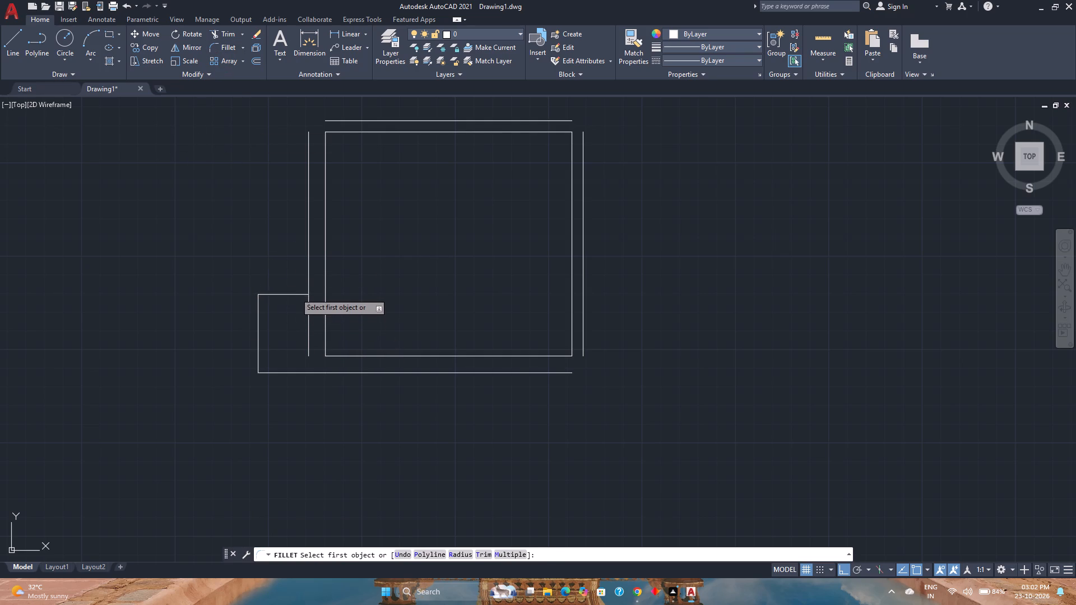
pyautogui.click(310, 281)
pyautogui.click(309, 277)
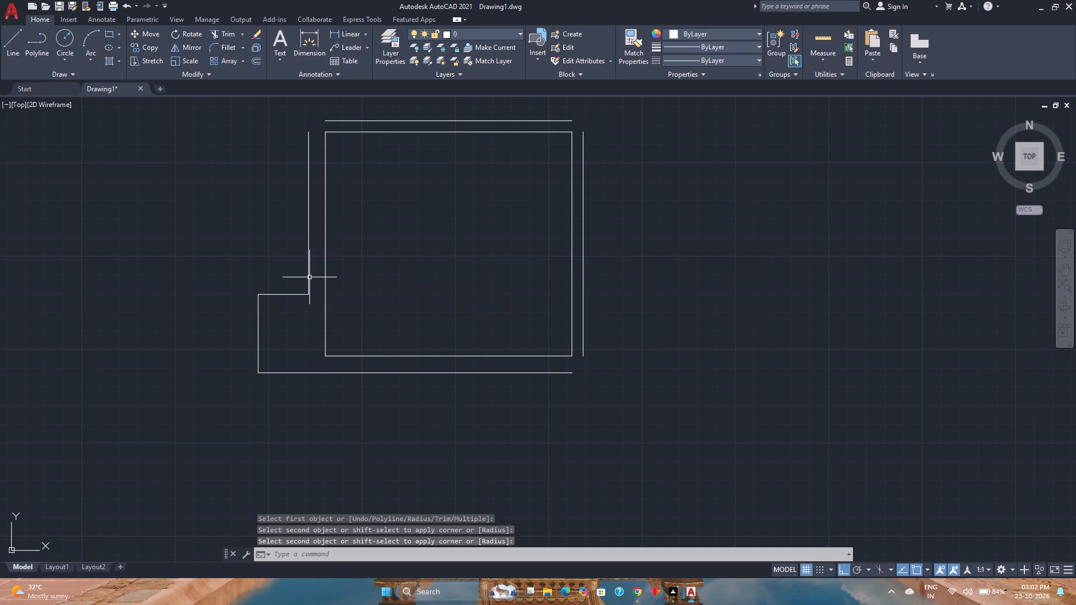
pyautogui.press('Escape')
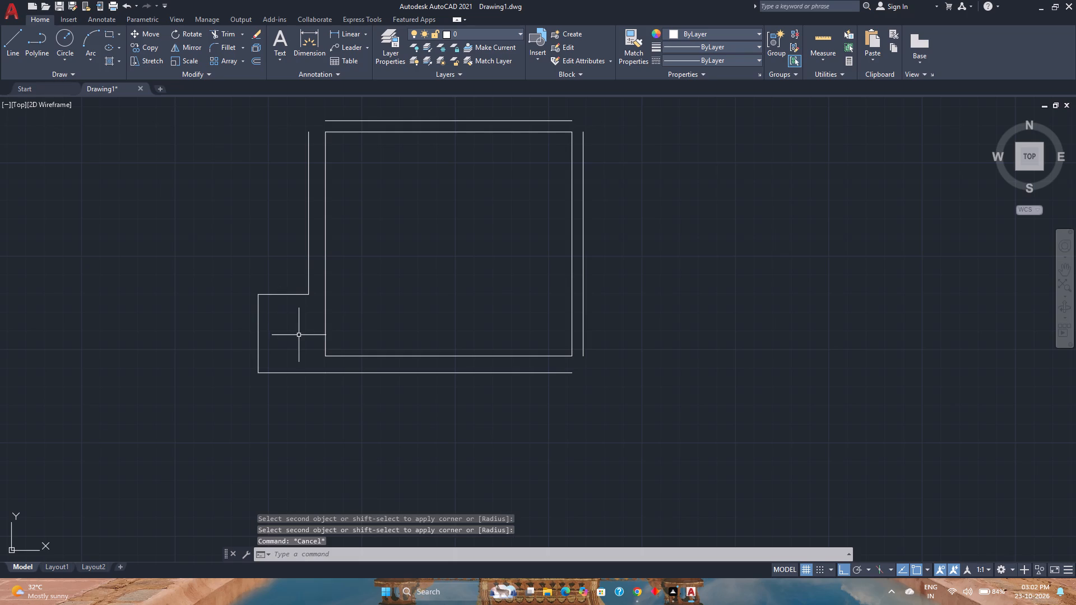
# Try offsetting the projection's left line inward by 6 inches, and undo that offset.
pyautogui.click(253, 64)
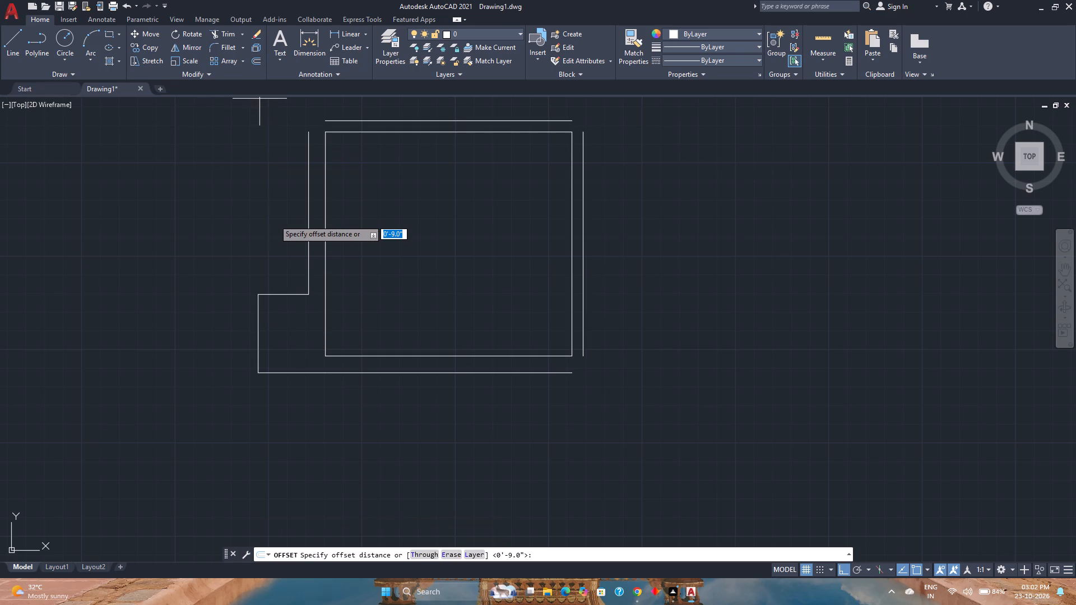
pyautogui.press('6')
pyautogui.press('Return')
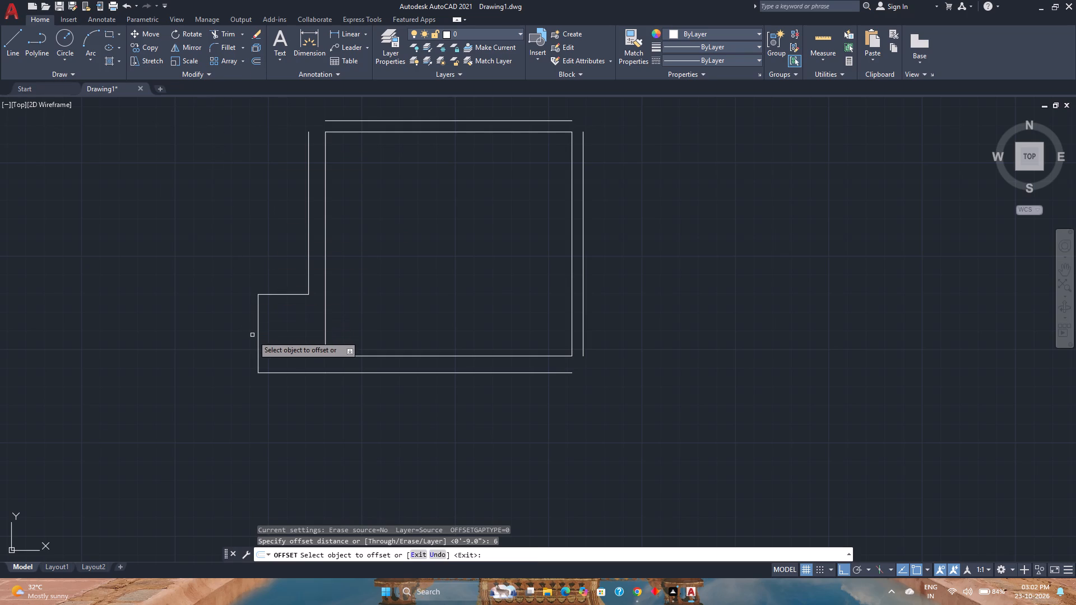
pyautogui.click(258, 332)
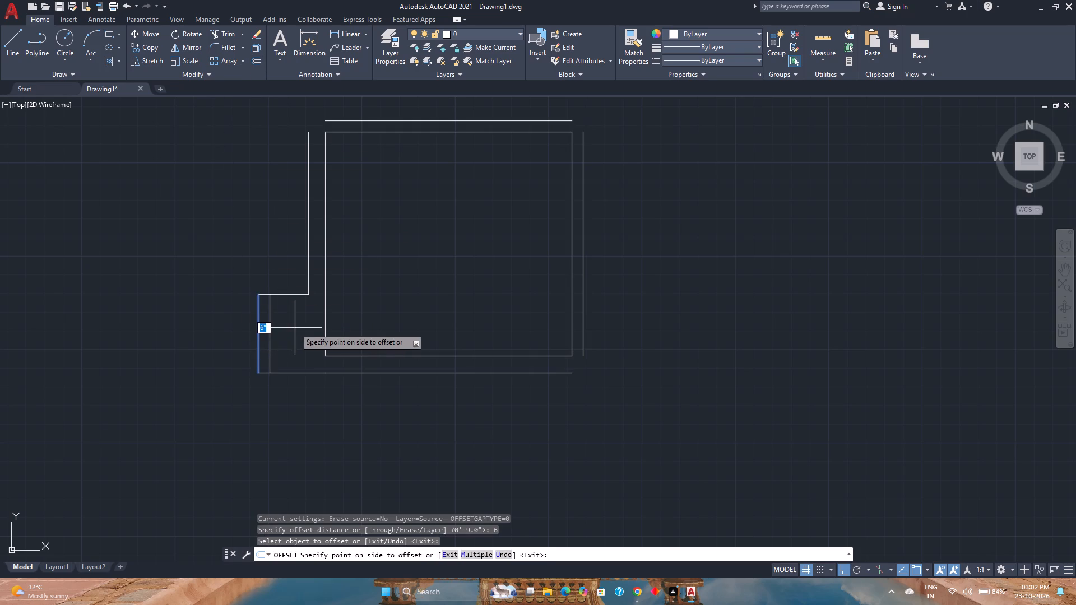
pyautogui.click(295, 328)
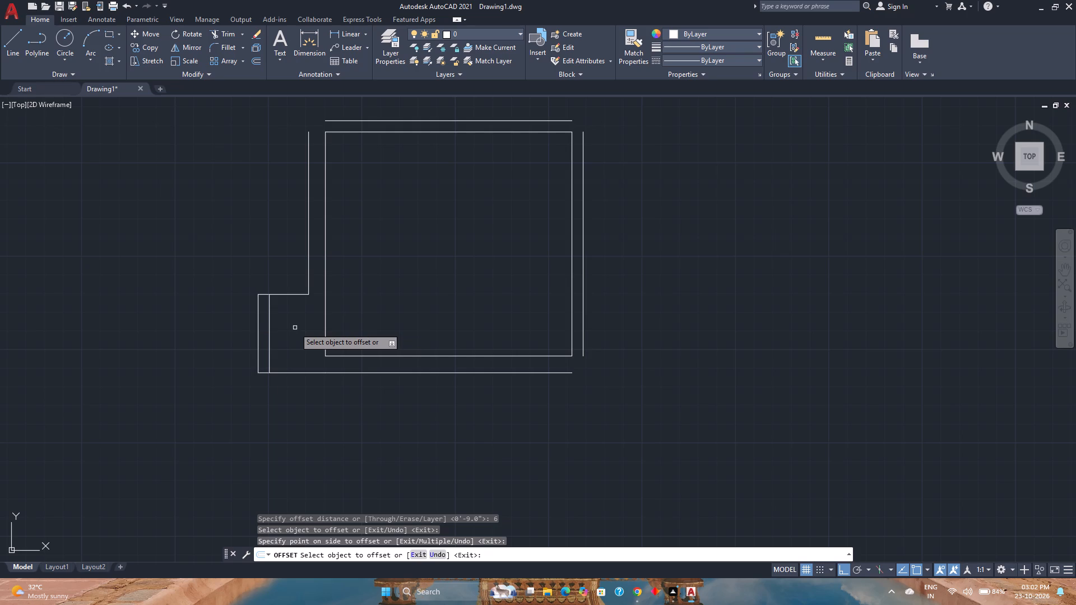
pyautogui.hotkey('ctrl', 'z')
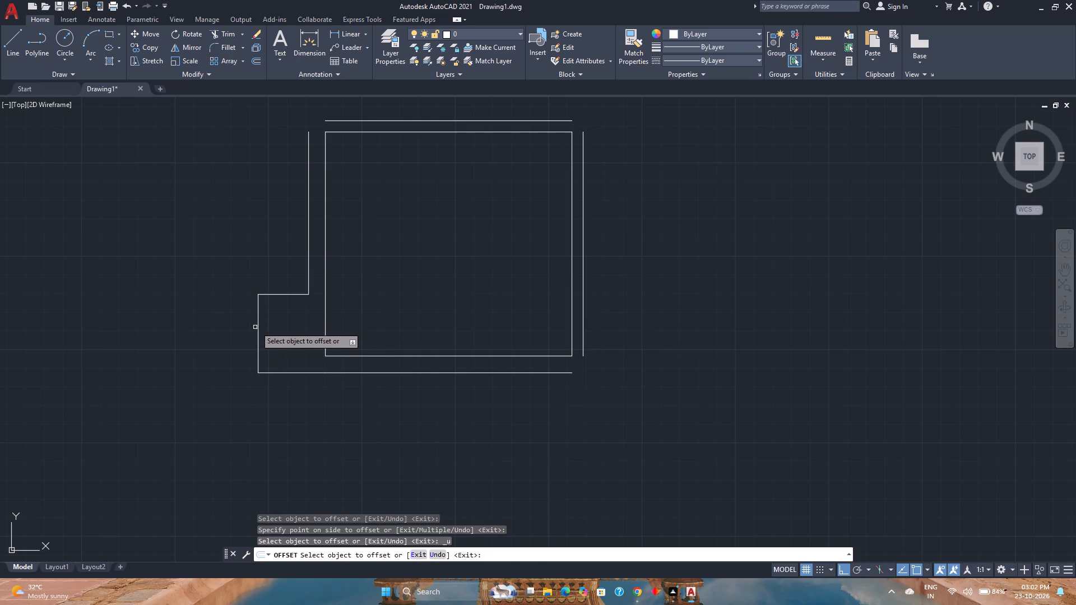
# Offset the projection's left line inward by 9 inches.
pyautogui.click(259, 324)
pyautogui.press('9')
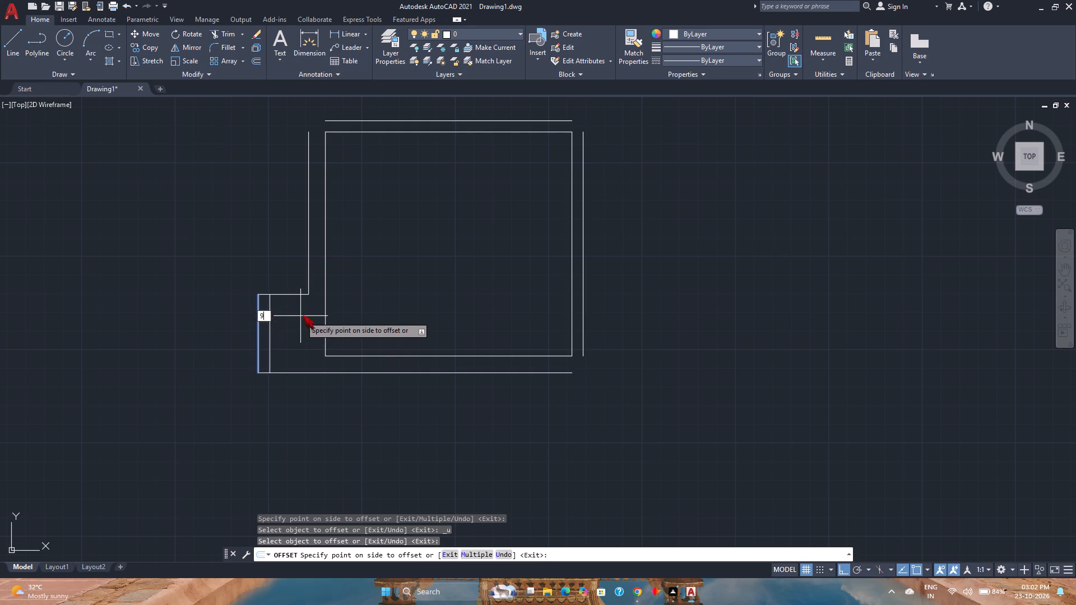
pyautogui.press('Return')
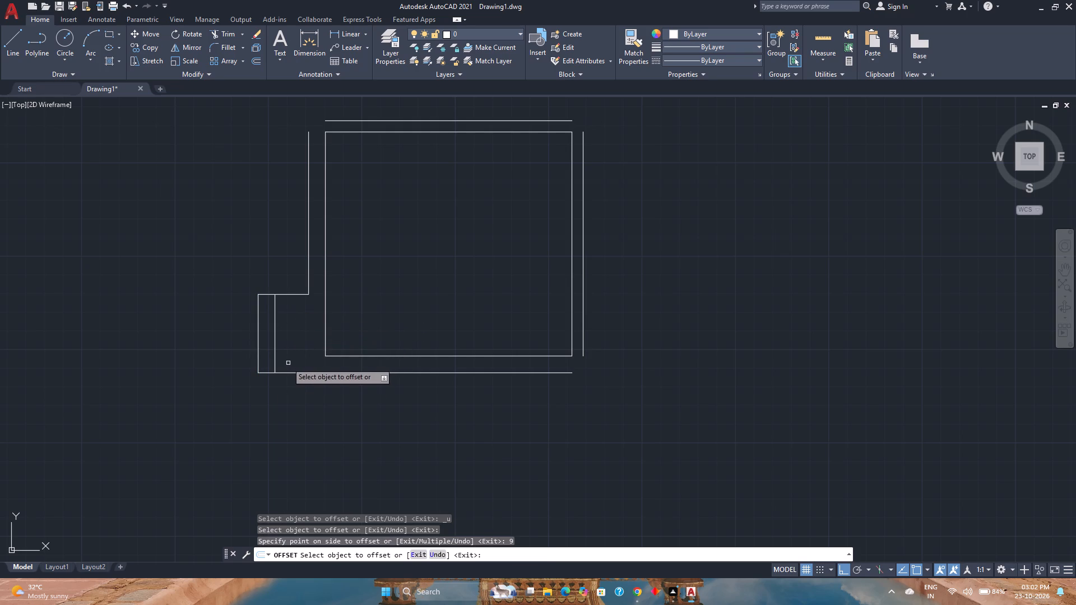
# Fillet the projection's inner left line with the room's inner bottom line to form a closed corner.
pyautogui.click(211, 44)
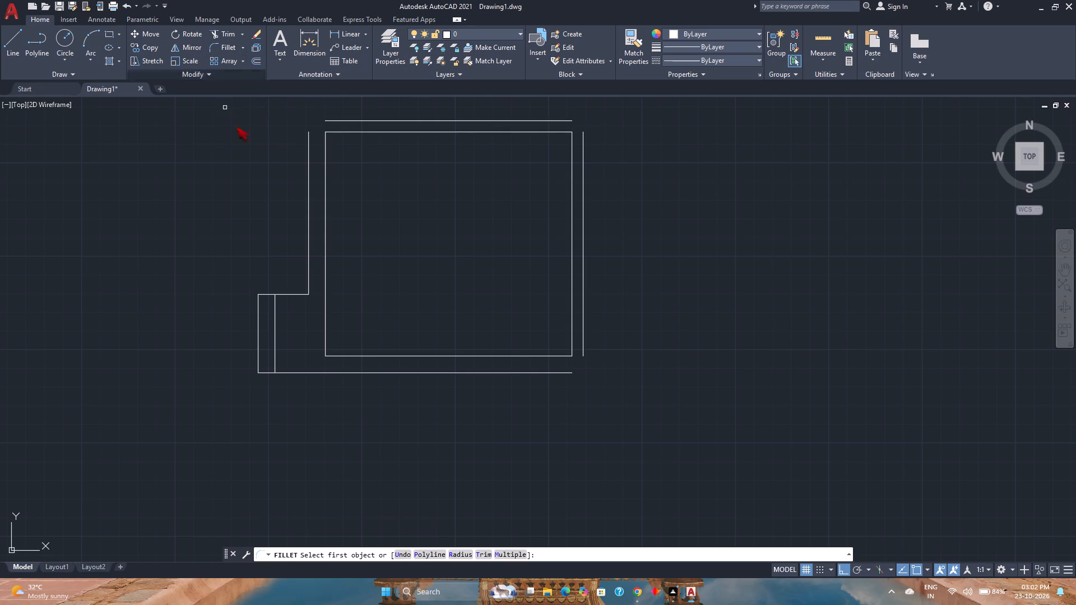
pyautogui.click(274, 339)
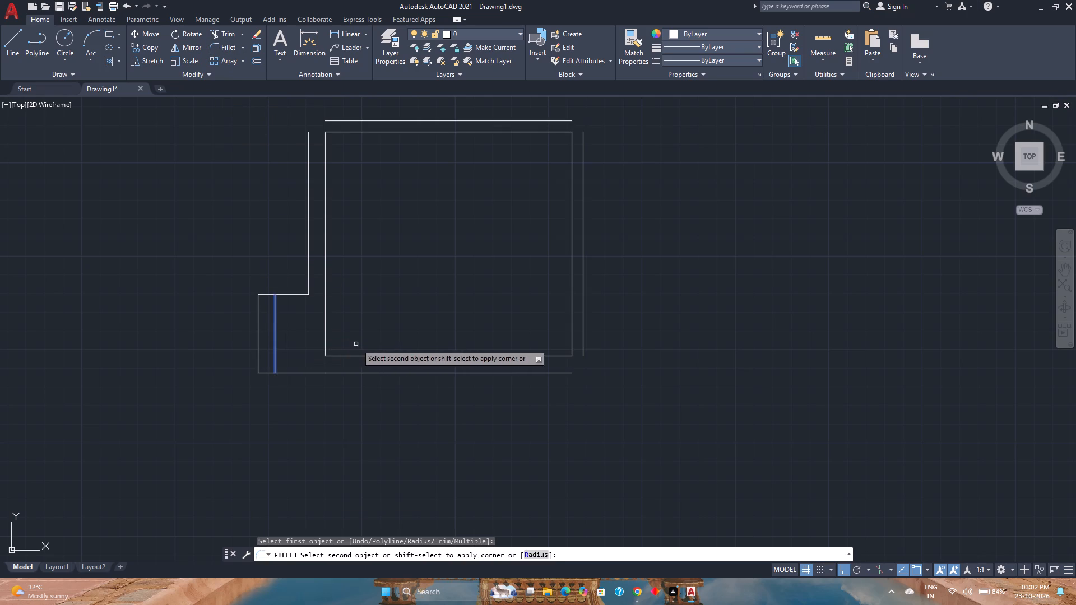
pyautogui.click(359, 355)
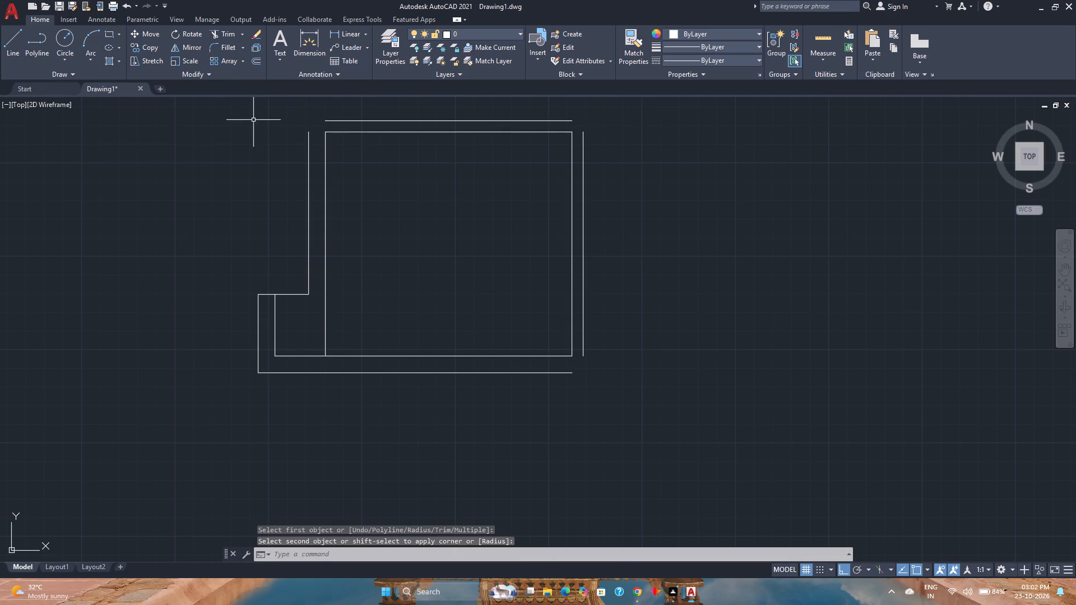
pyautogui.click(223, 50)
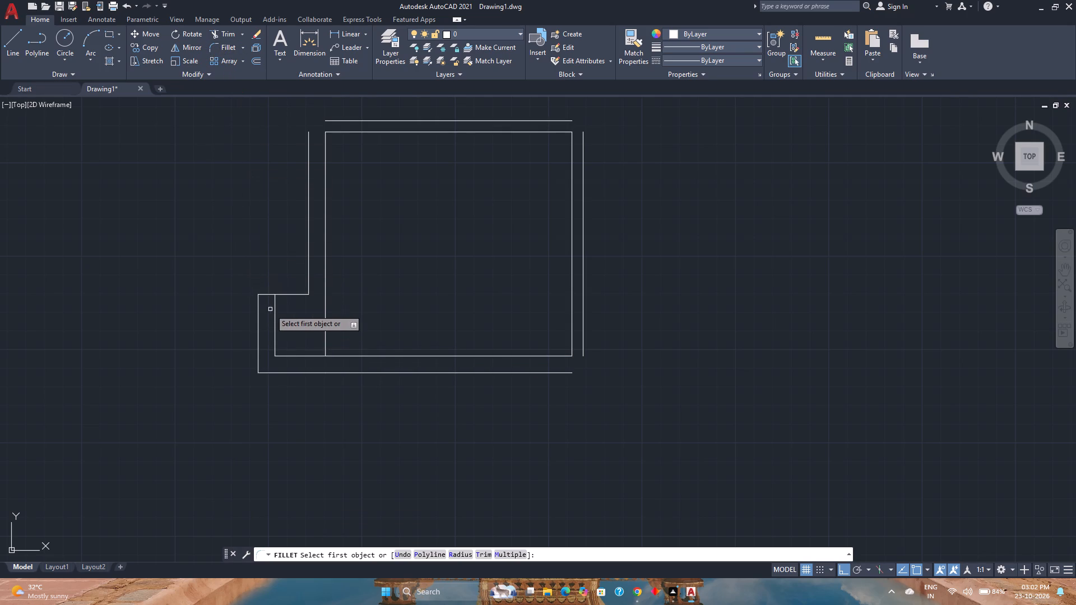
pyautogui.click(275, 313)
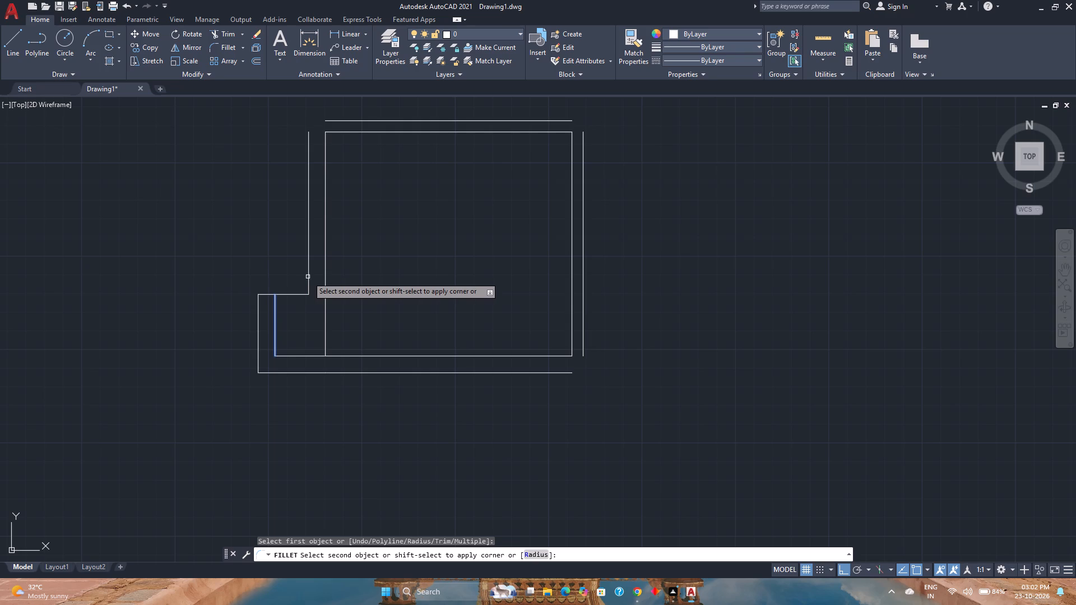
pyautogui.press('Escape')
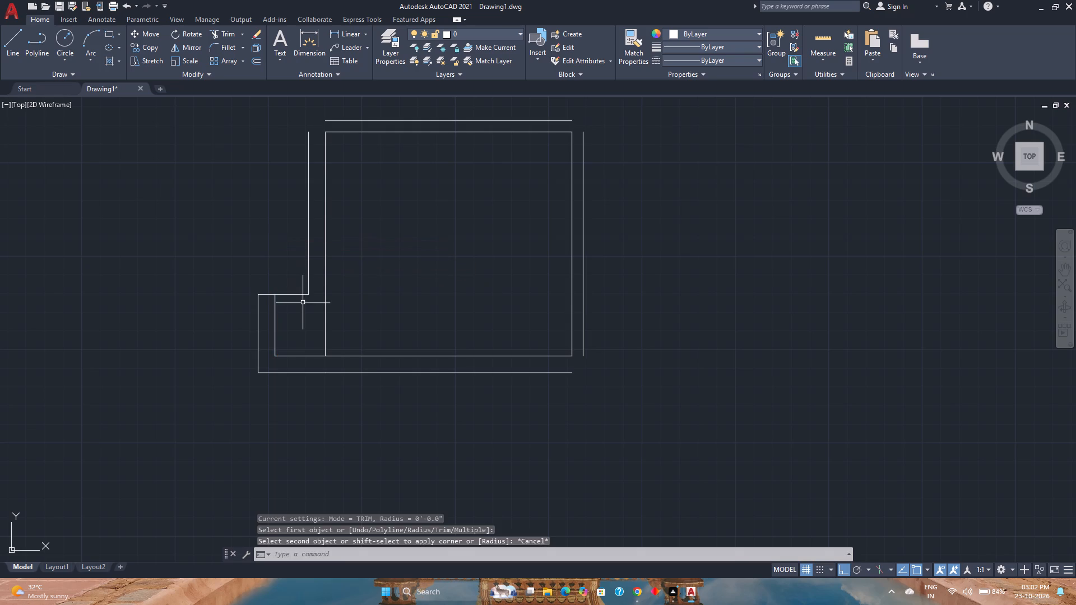
# Offset the projection's top line upward by 9 inches.
pyautogui.scroll(2, 299, 313)
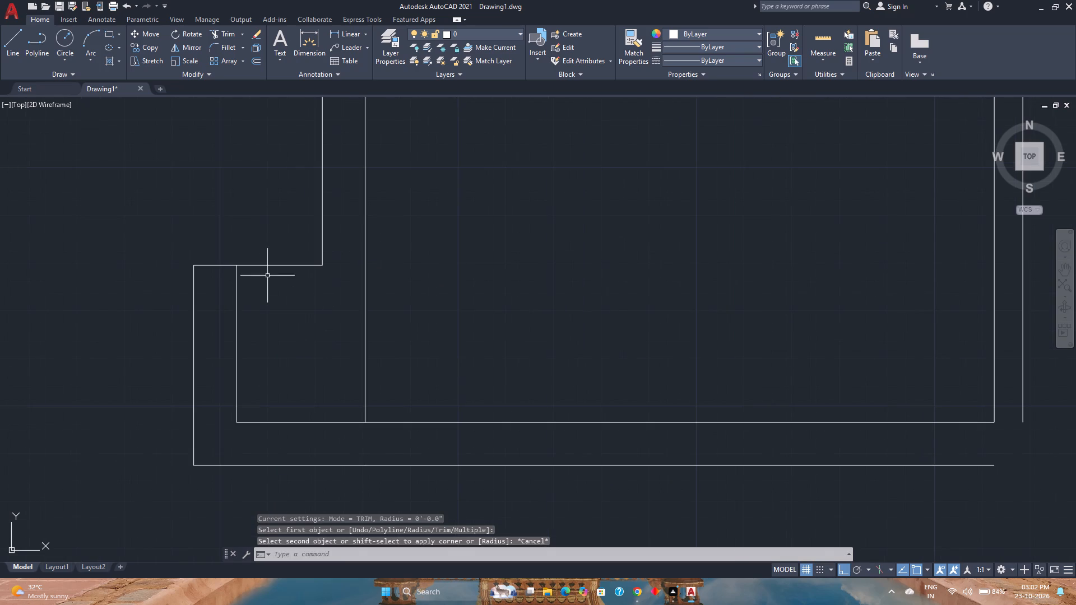
pyautogui.scroll(-2, 253, 219)
pyautogui.moveTo(253, 219); pyautogui.dragTo(275, 294, button='middle')
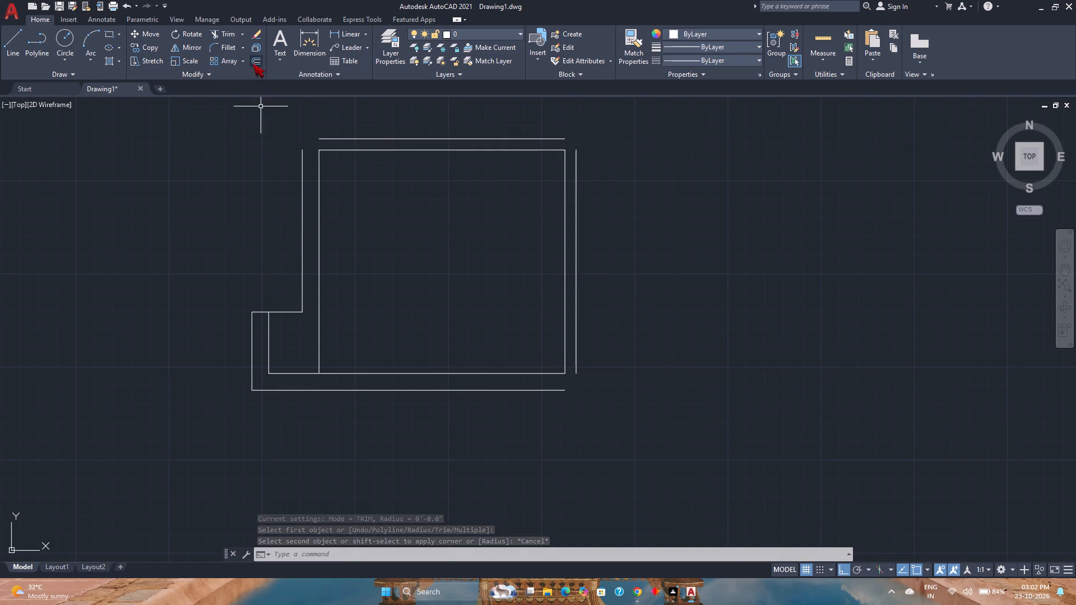
pyautogui.click(252, 62)
pyautogui.press('9')
pyautogui.press('Return')
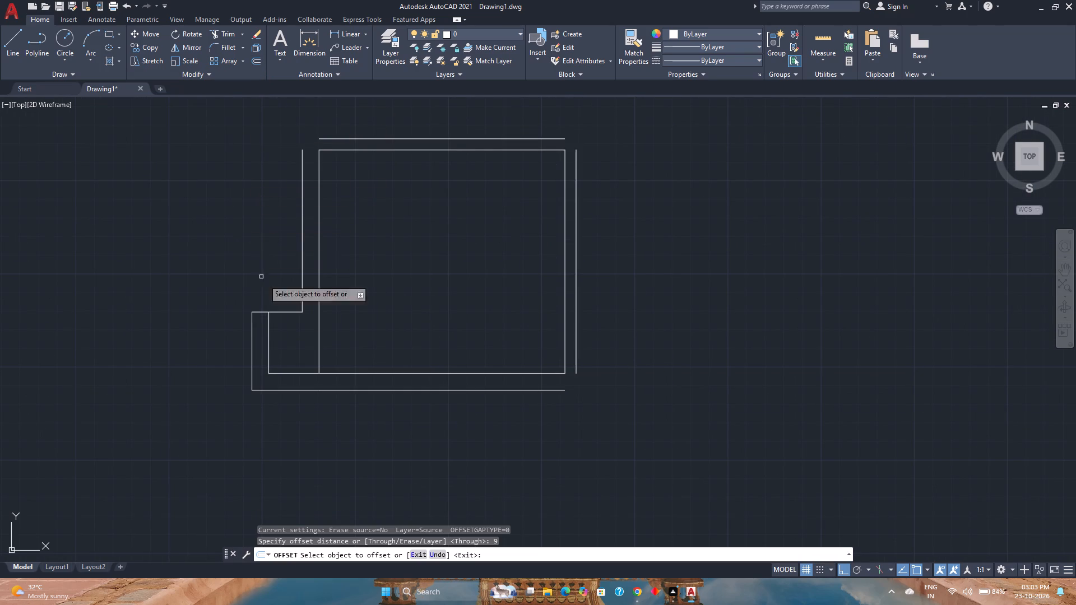
pyautogui.click(280, 311)
pyautogui.click(266, 262)
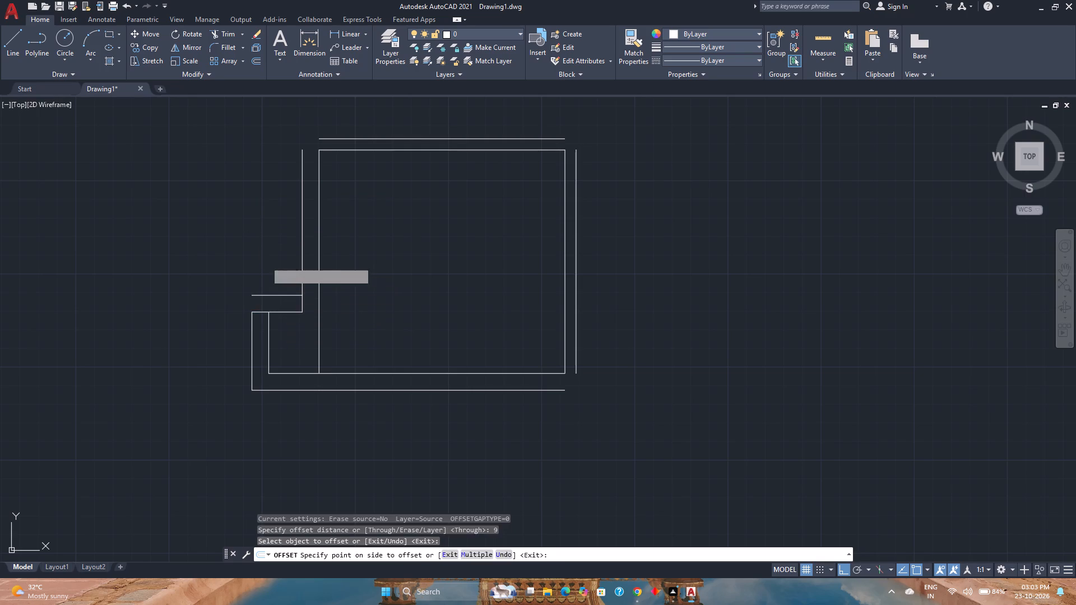
# Fillet the projection's inner and outer upper corners with the Multiple option, joining its top lines to its left lines and the room's left wall lines.
pyautogui.click(221, 48)
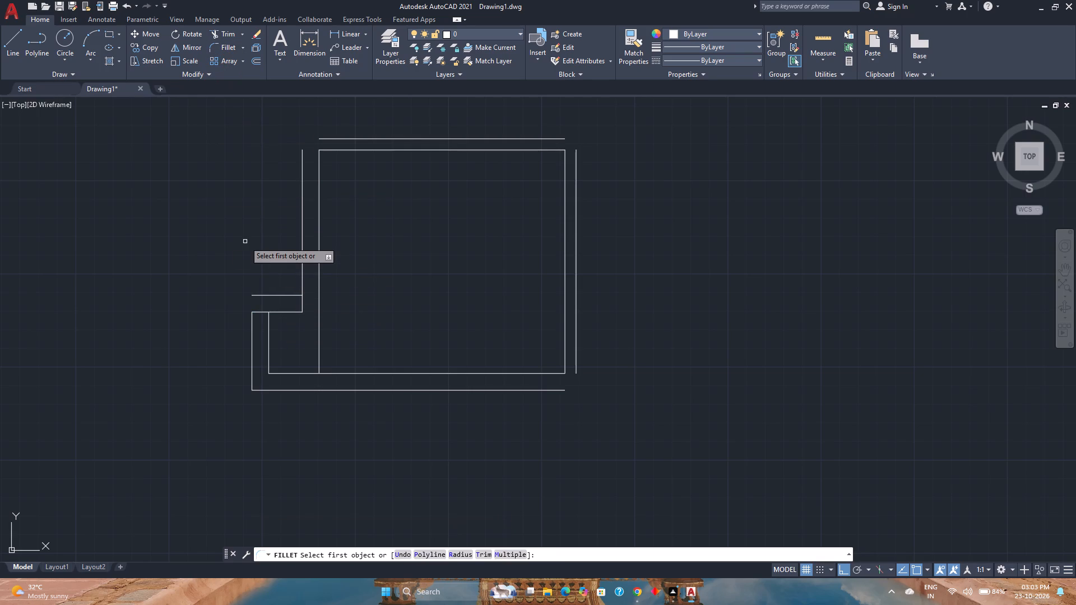
pyautogui.press('m')
pyautogui.press('Return')
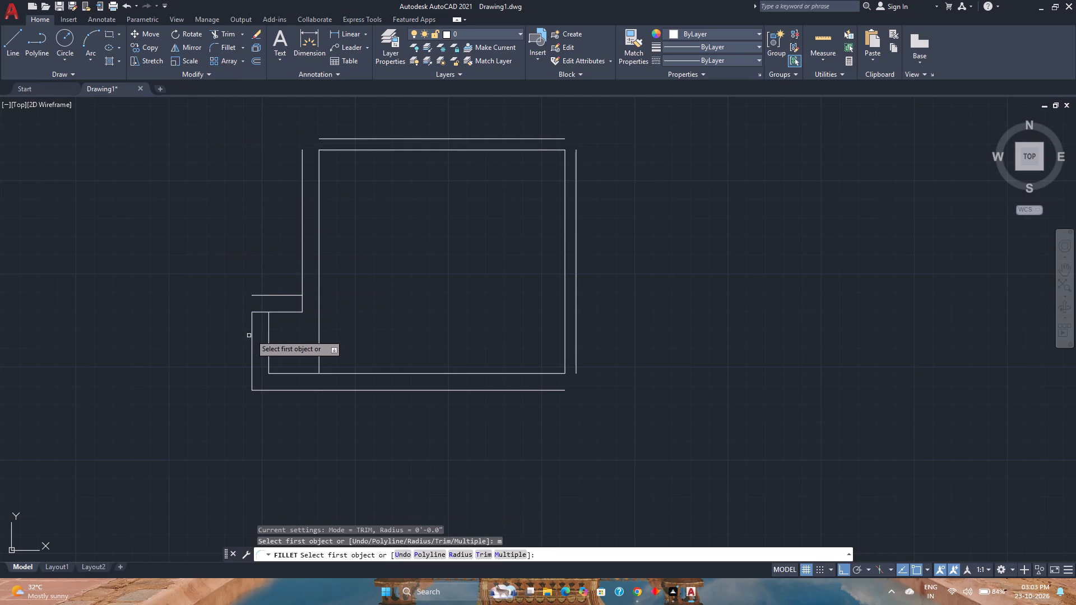
pyautogui.click(252, 328)
pyautogui.click(271, 295)
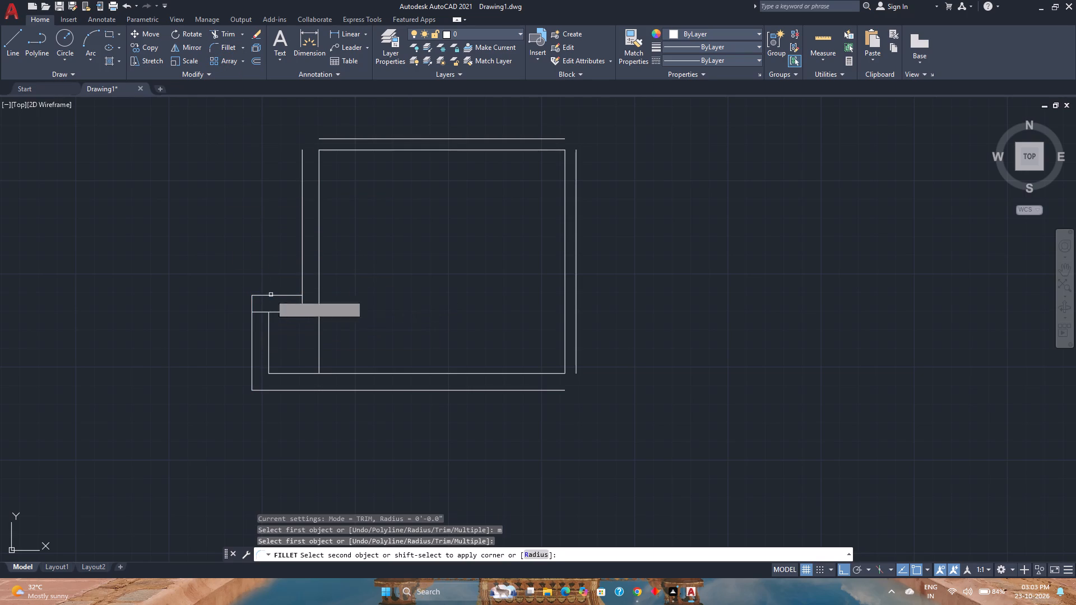
pyautogui.click(268, 322)
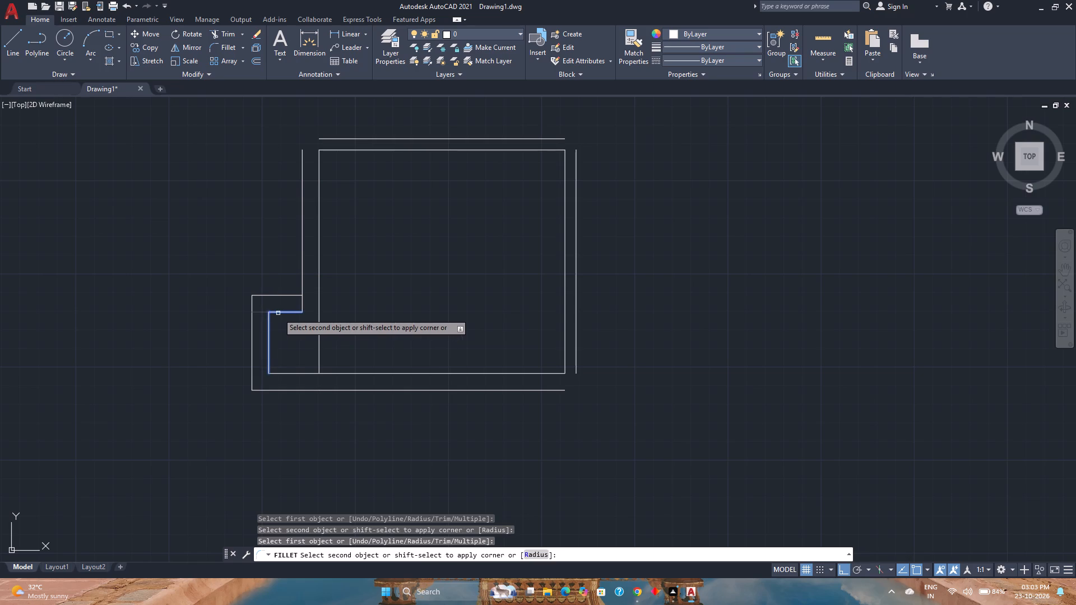
pyautogui.click(278, 313)
pyautogui.click(294, 294)
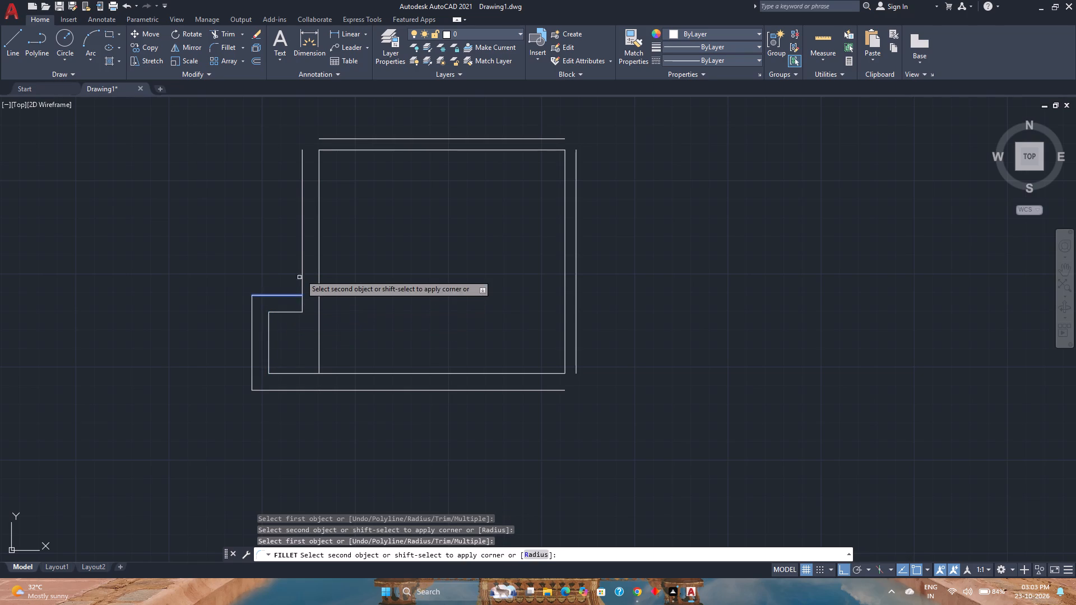
pyautogui.click(302, 272)
pyautogui.click(293, 314)
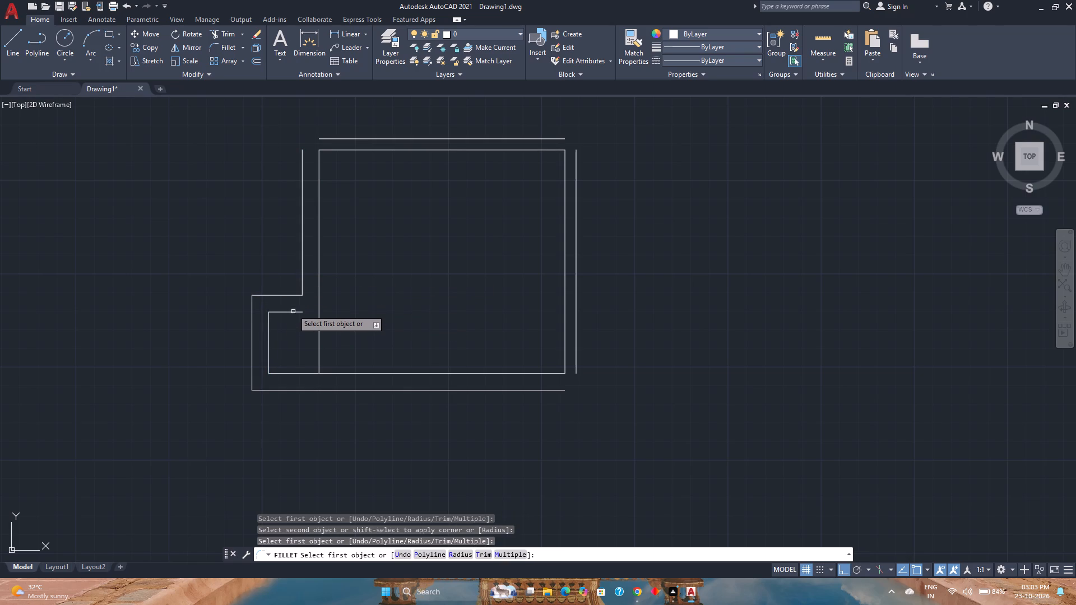
pyautogui.click(293, 312)
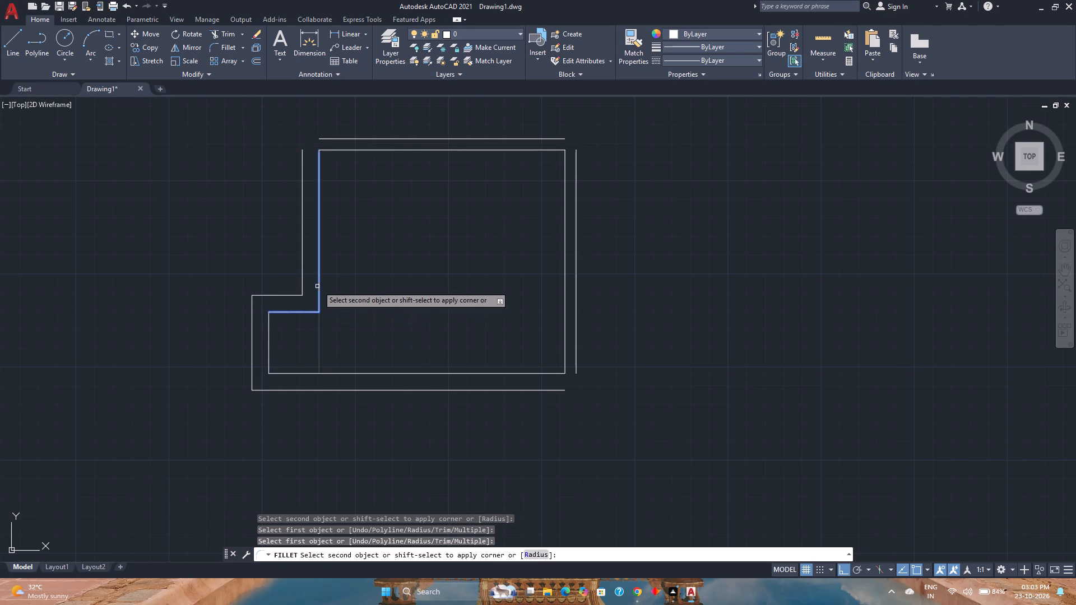
pyautogui.click(318, 285)
# Fillet the outer bottom wall line with the outer right wall line to close the lower right corner.
pyautogui.scroll(-2, 374, 323)
pyautogui.moveTo(374, 323); pyautogui.dragTo(345, 338, button='middle')
pyautogui.middleClick(345, 338)
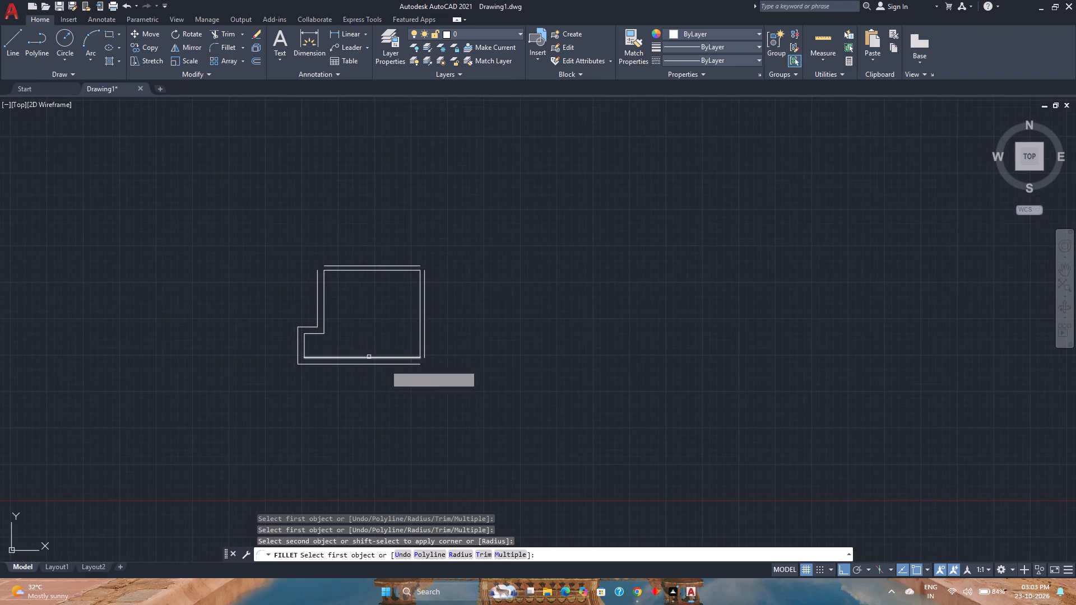
pyautogui.scroll(2, 410, 366)
pyautogui.click(410, 364)
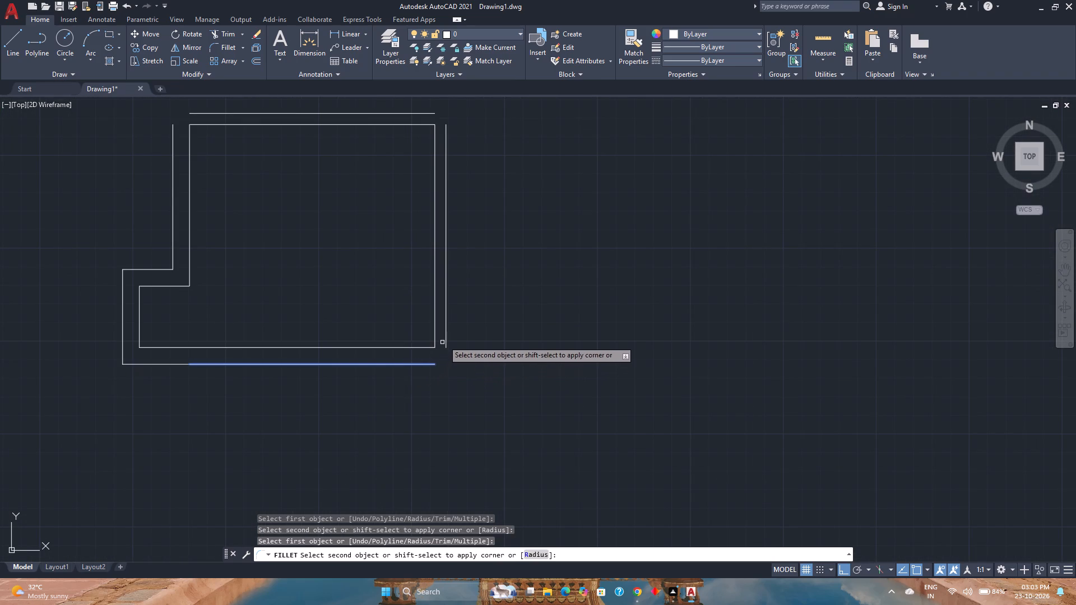
pyautogui.click(445, 335)
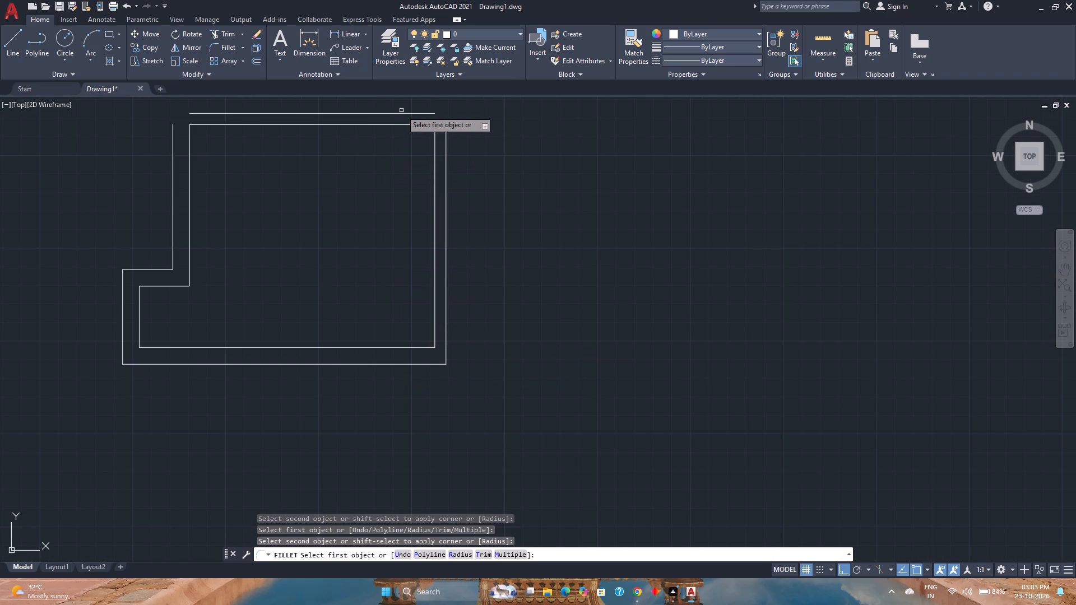
# Fillet the outer top wall line with the outer right and outer left wall lines to close both upper corners.
pyautogui.click(404, 113)
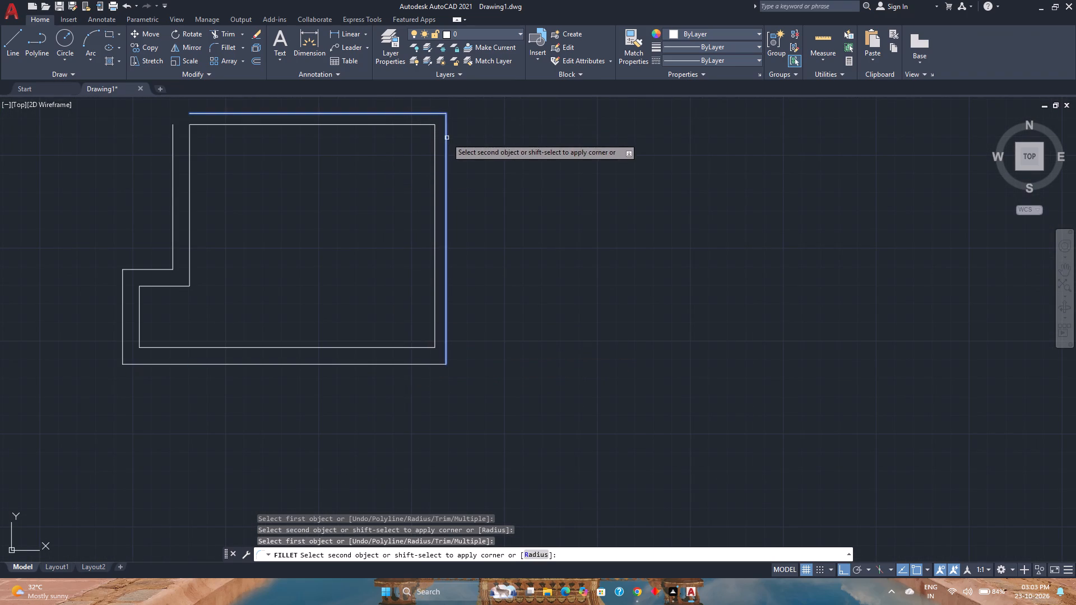
pyautogui.click(447, 138)
pyautogui.moveTo(285, 174); pyautogui.dragTo(347, 254, button='middle')
pyautogui.middleClick(347, 254)
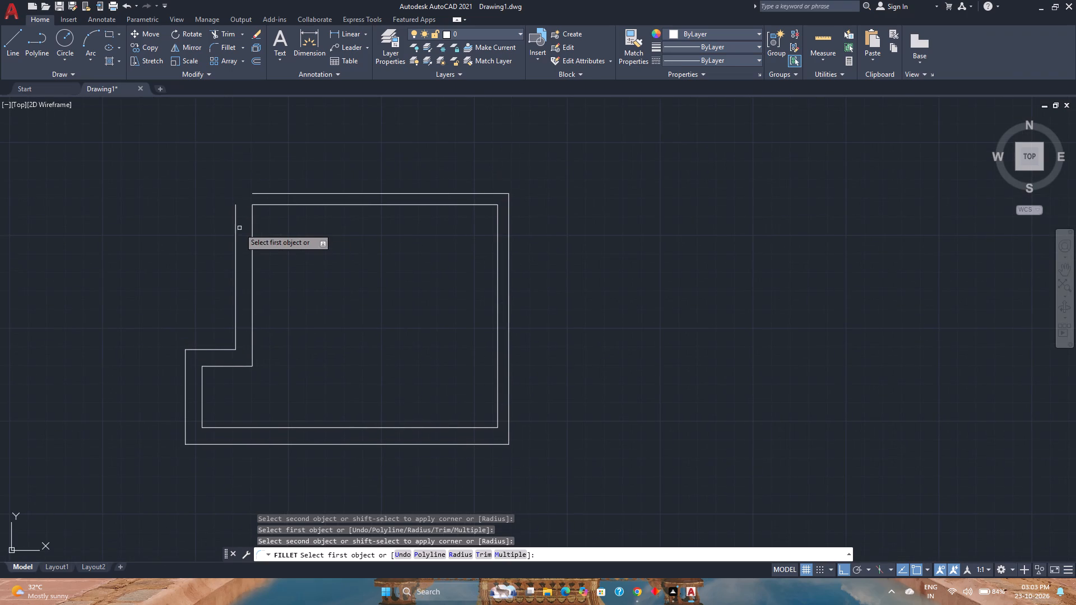
pyautogui.click(234, 223)
pyautogui.click(236, 221)
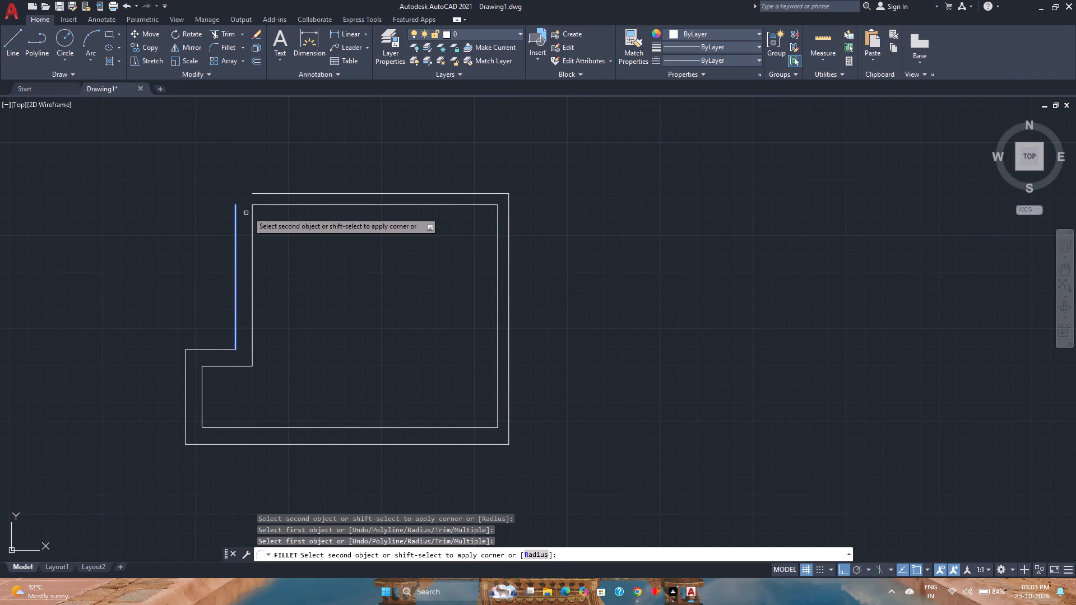
pyautogui.click(276, 193)
pyautogui.press('Escape')
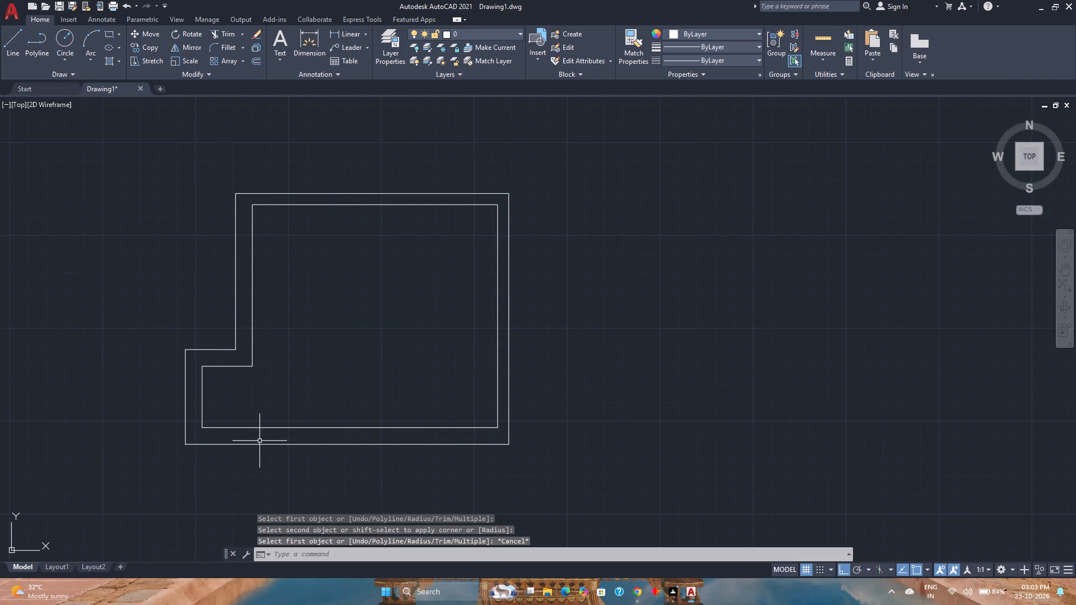
# Join the two collinear segments of the outer bottom wall line into a single line.
pyautogui.click(277, 456)
pyautogui.click(234, 438)
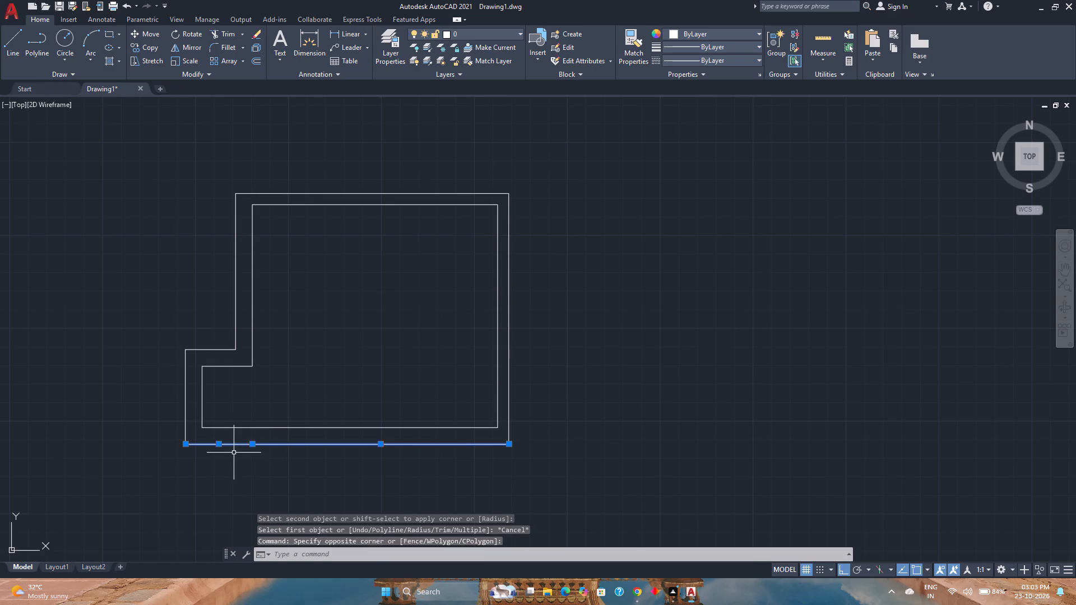
pyautogui.press('j')
pyautogui.press('Return')
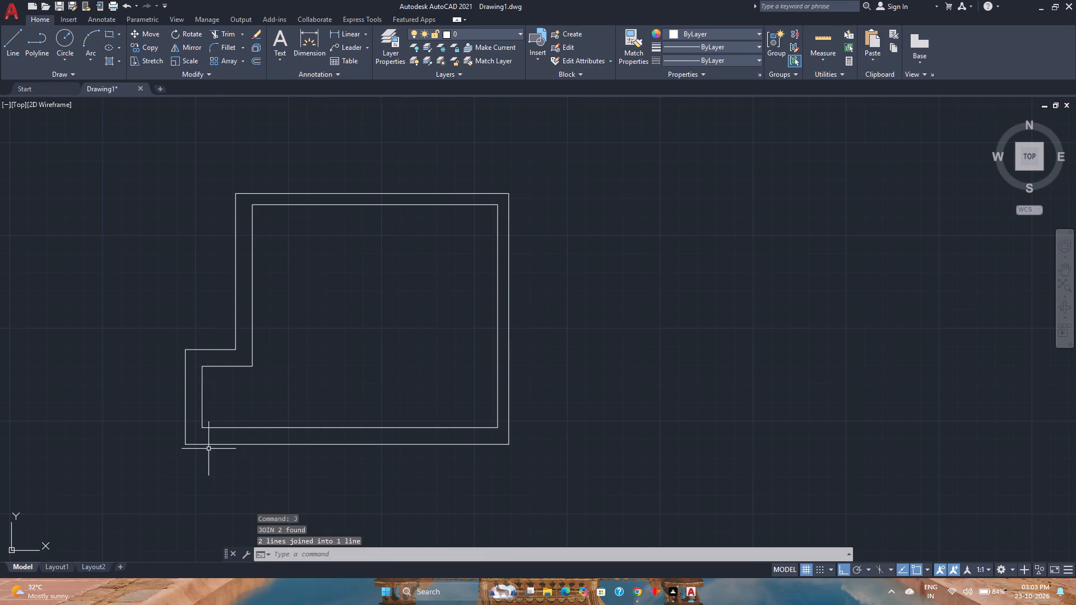
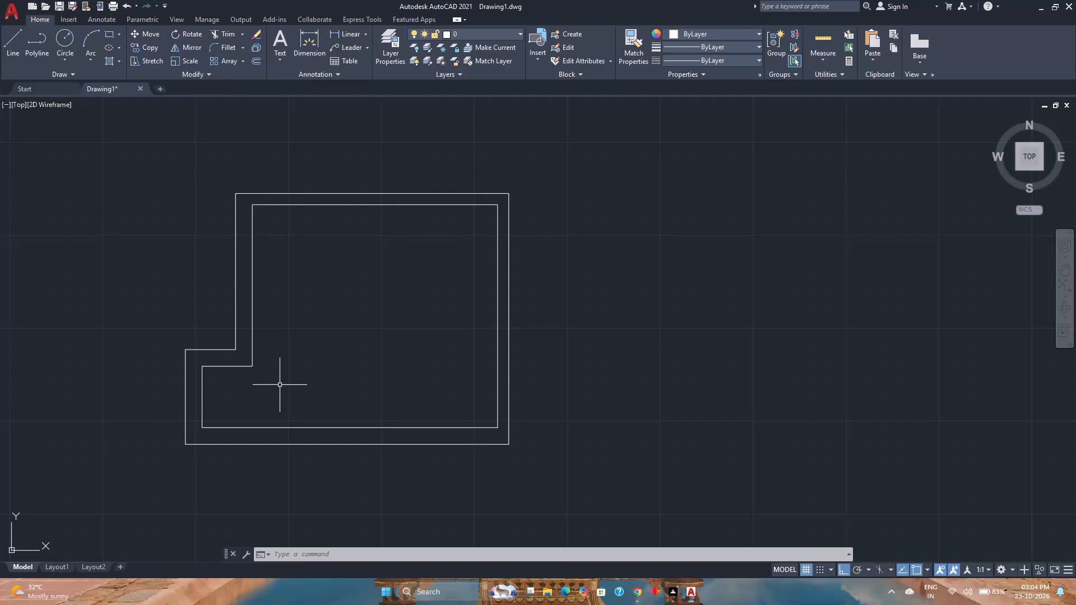
# Offset the room's outer right wall line 4'6" outward to the right, and offset that new line a further 6 inches.
pyautogui.click(261, 66)
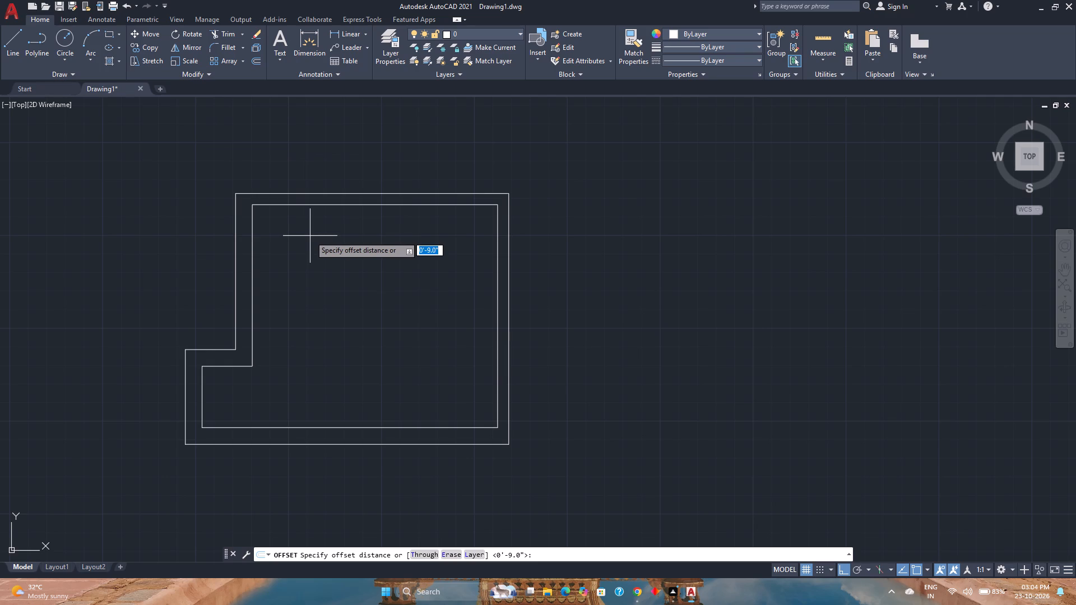
pyautogui.write("4'6")
pyautogui.hotkey('shift', '"')
pyautogui.press('Return')
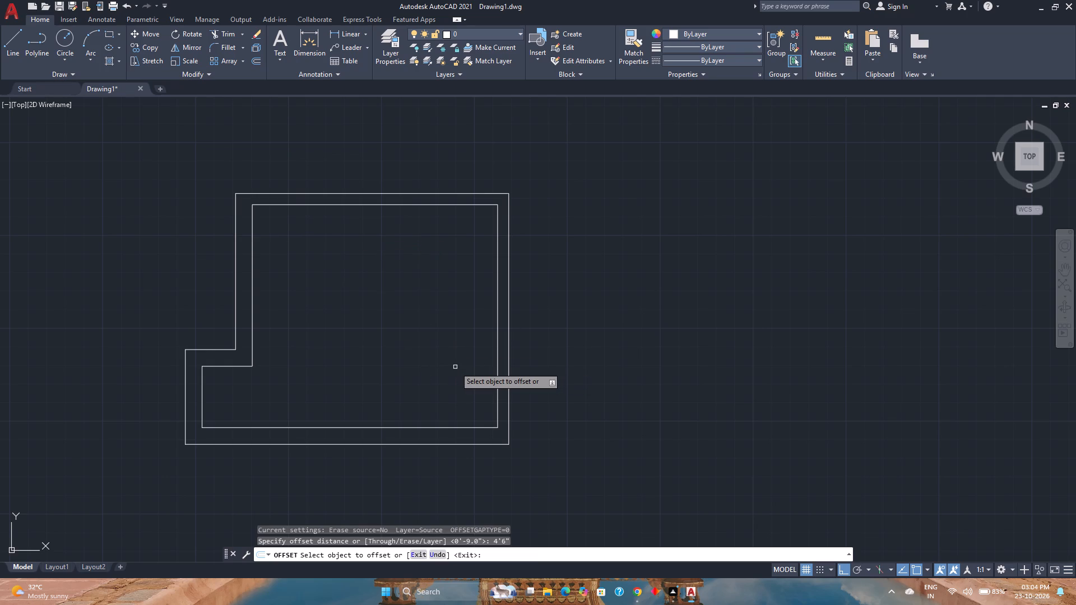
pyautogui.click(509, 342)
pyautogui.click(579, 340)
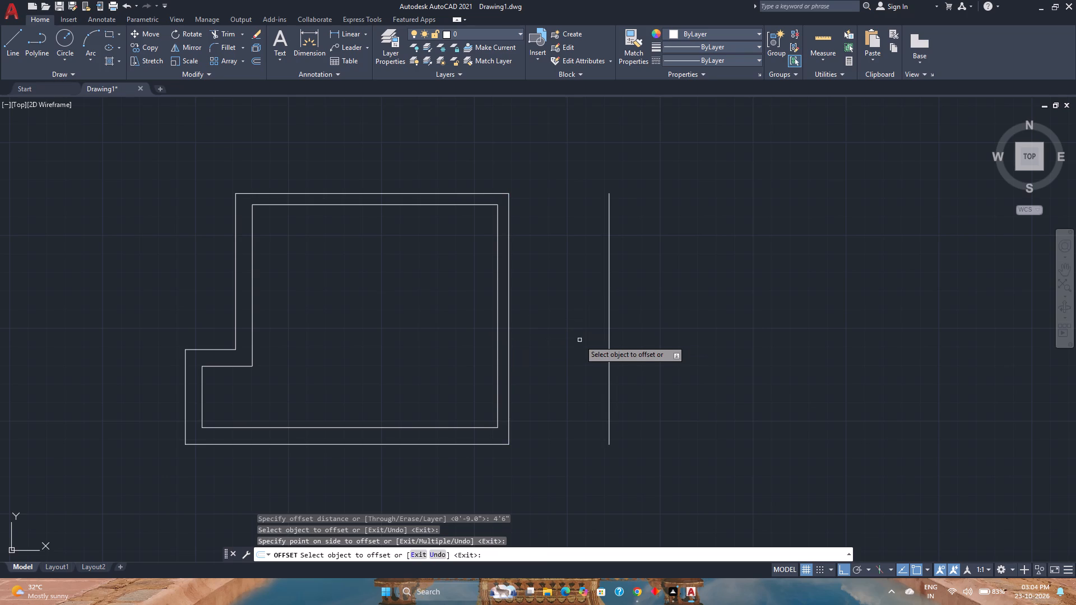
pyautogui.click(610, 329)
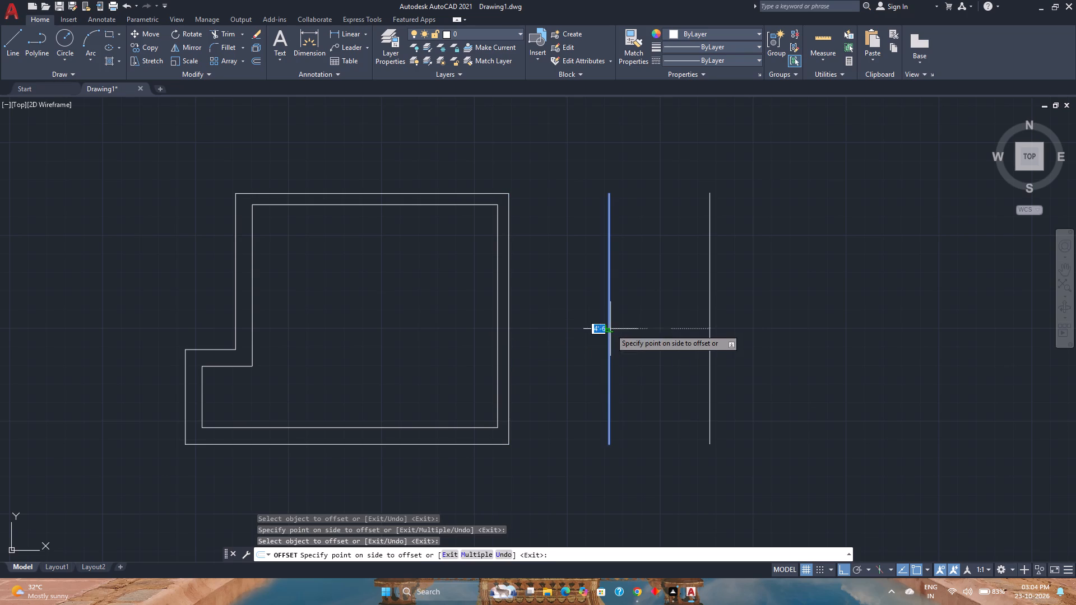
pyautogui.press('6')
pyautogui.press('Return')
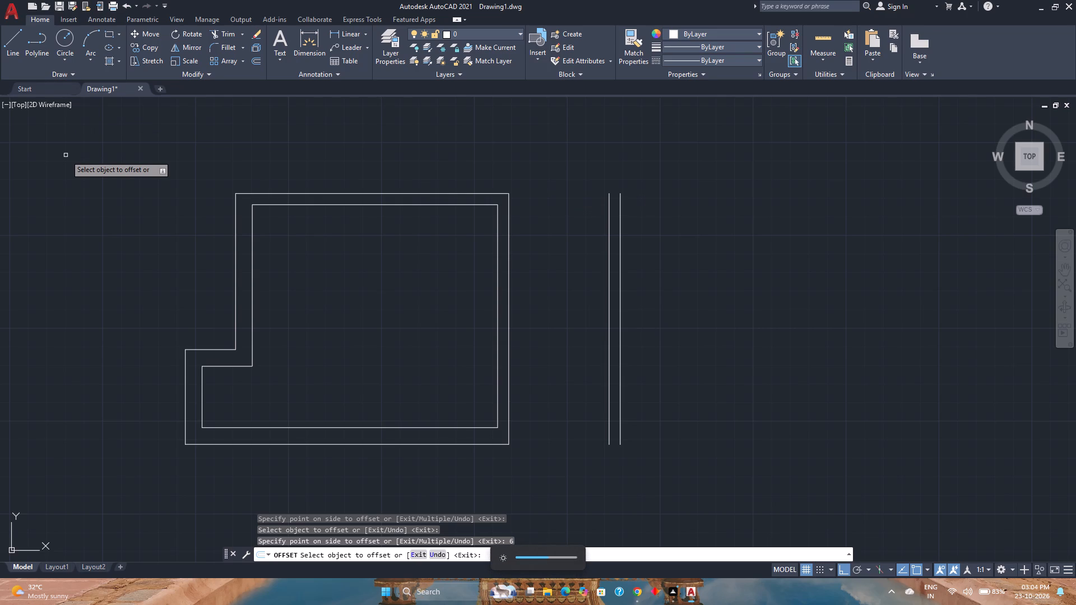
# Draw a bottom line from the room's outer lower right corner to the lower end of the outermost right line.
pyautogui.click(16, 38)
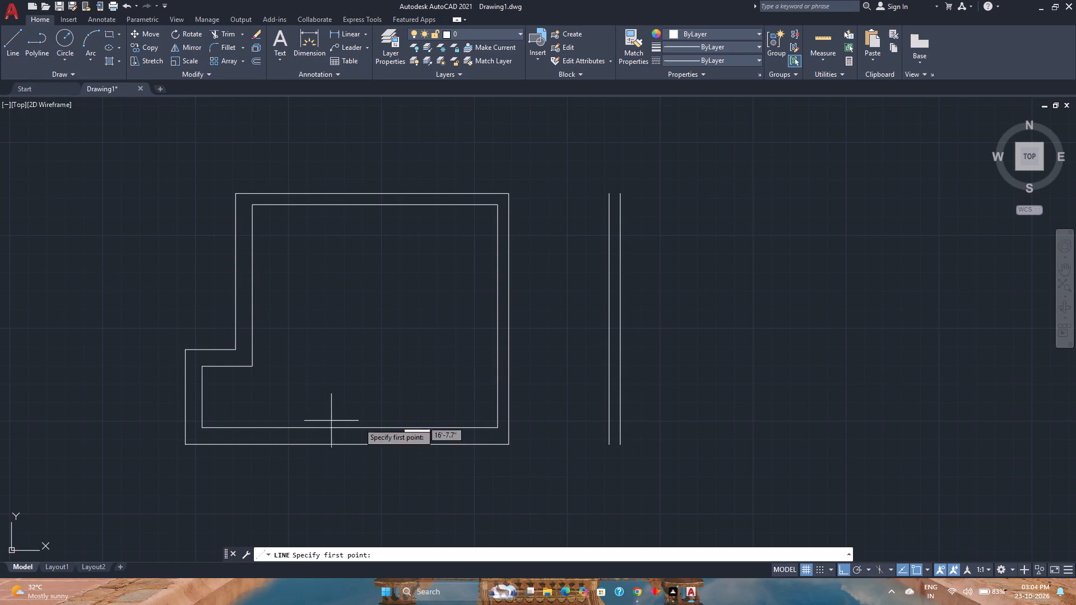
pyautogui.scroll(1, 511, 460)
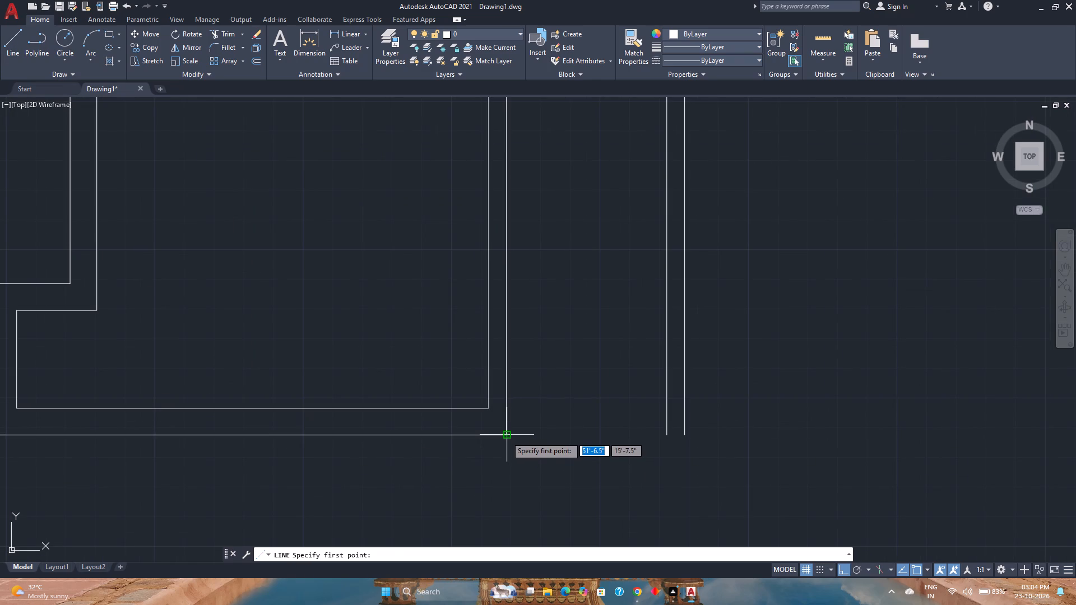
pyautogui.click(506, 436)
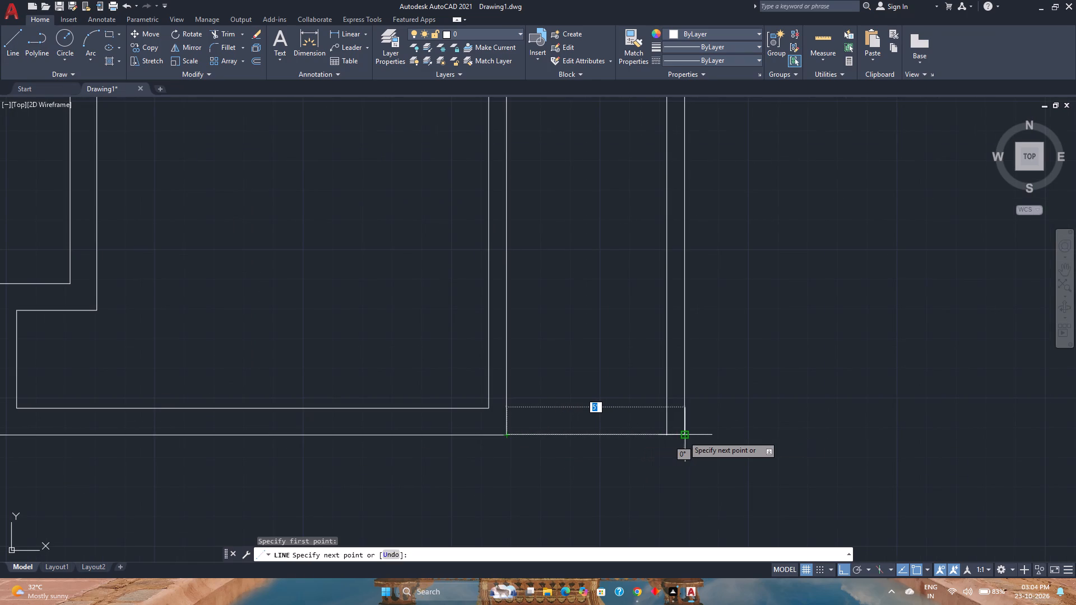
pyautogui.click(683, 436)
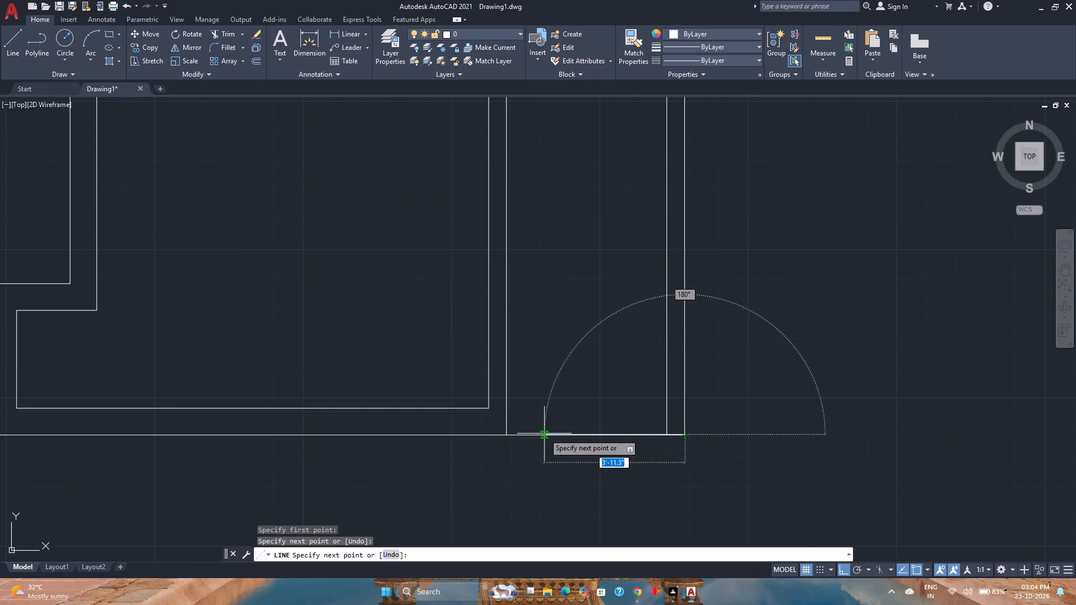
pyautogui.press('Escape')
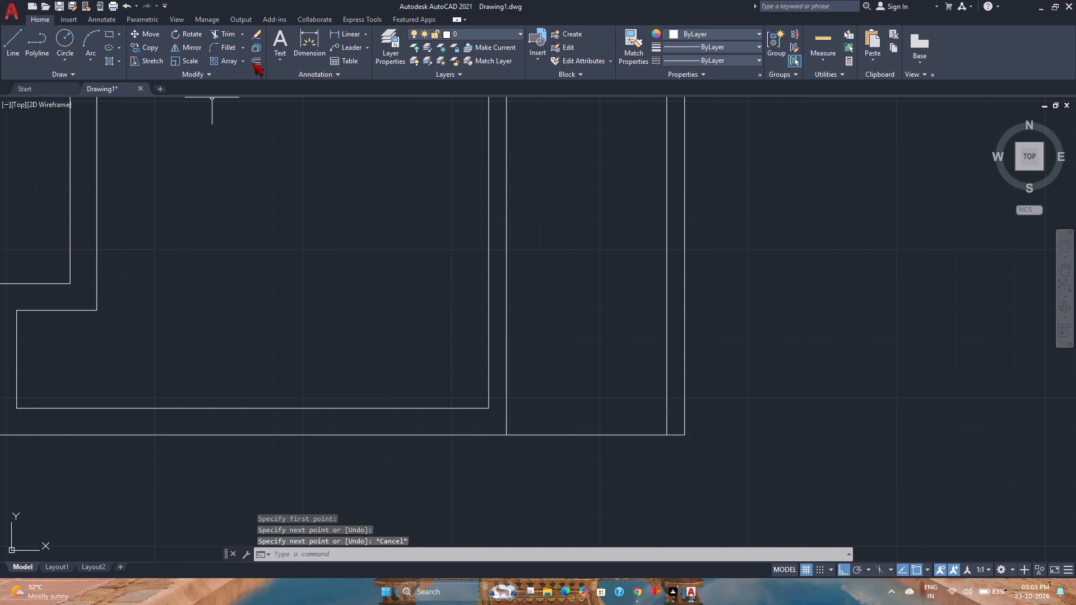
# Offset the small right room's bottom line 9 inches upward to form its lower wall.
pyautogui.click(252, 62)
pyautogui.press('Return')
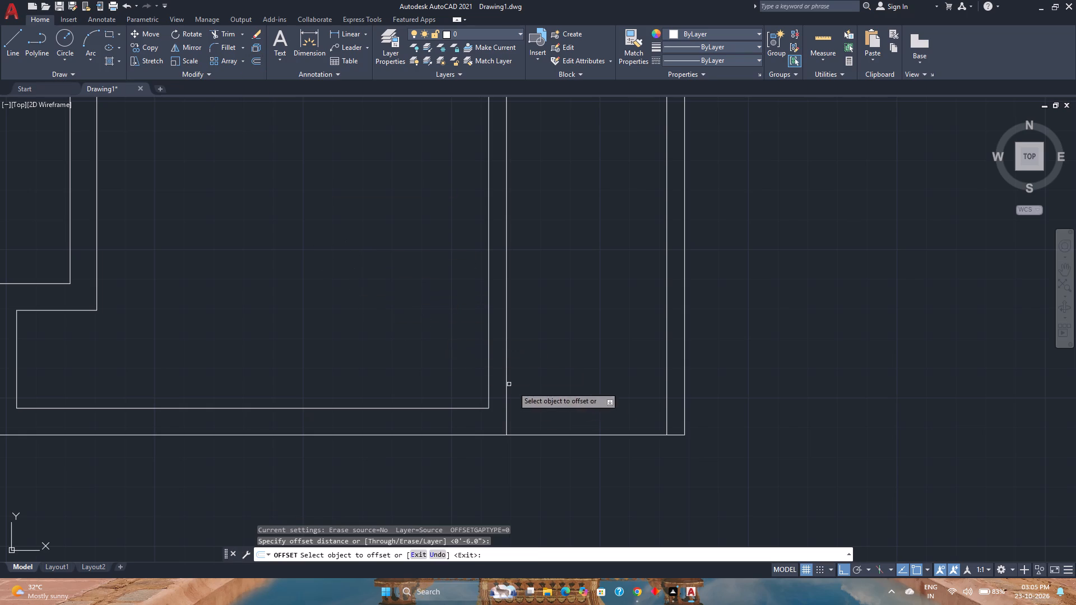
pyautogui.click(550, 434)
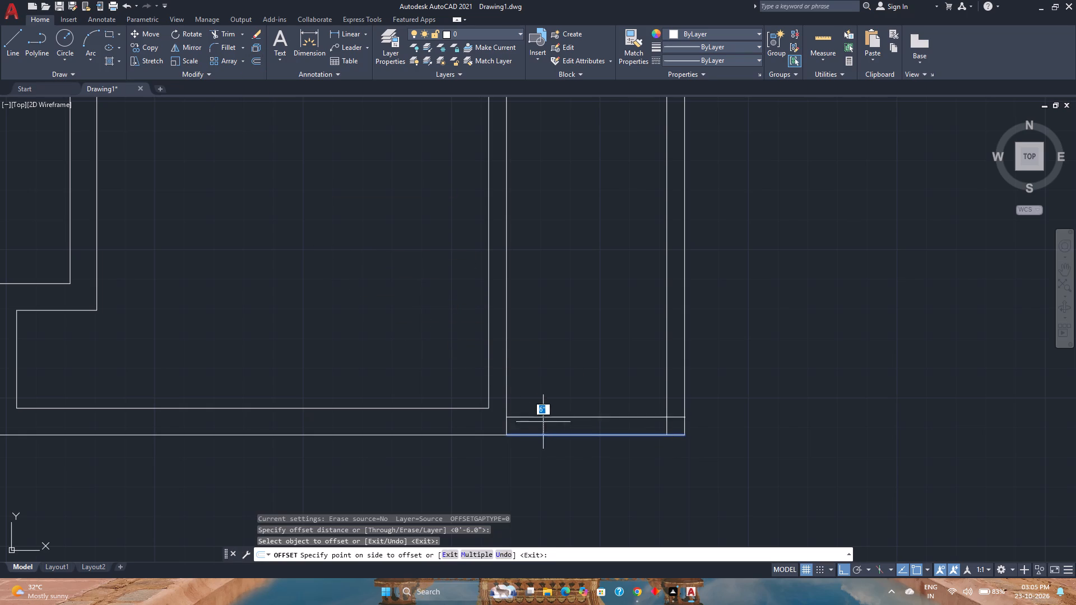
pyautogui.press('9')
pyautogui.press('Return')
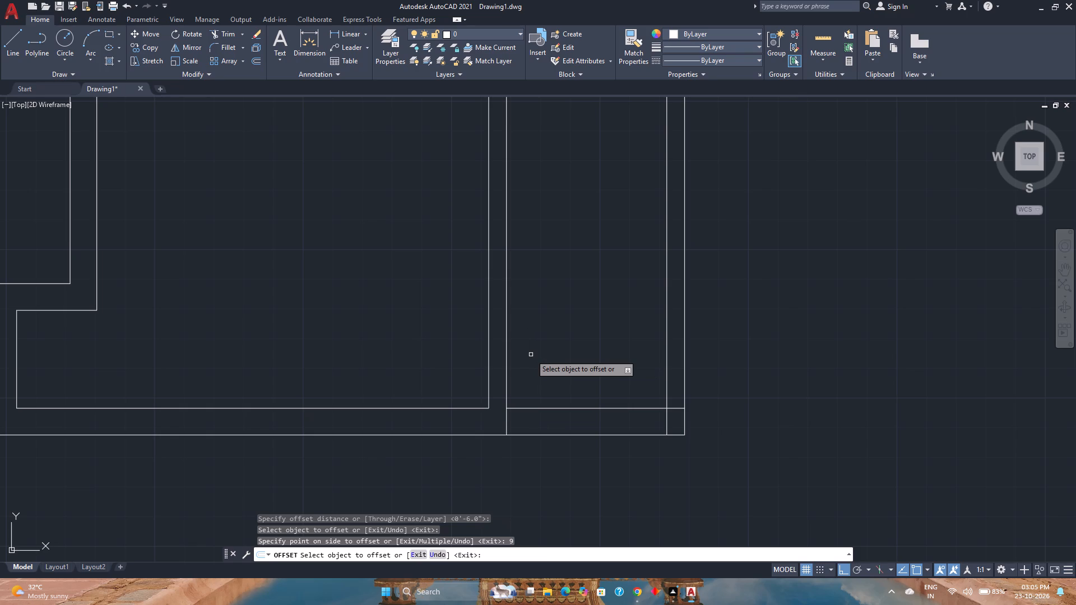
# Offset the small room's inner bottom line 7'3" upward, and offset the resulting line another 6 inches upward for the upper wall.
pyautogui.click(602, 408)
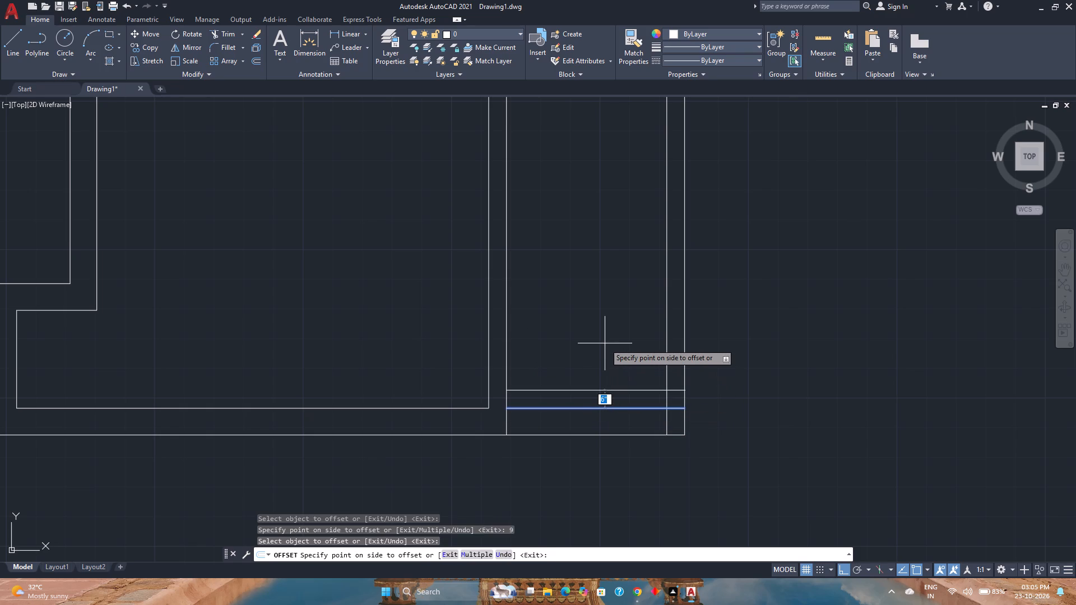
pyautogui.write('7\'3"')
pyautogui.press('Return')
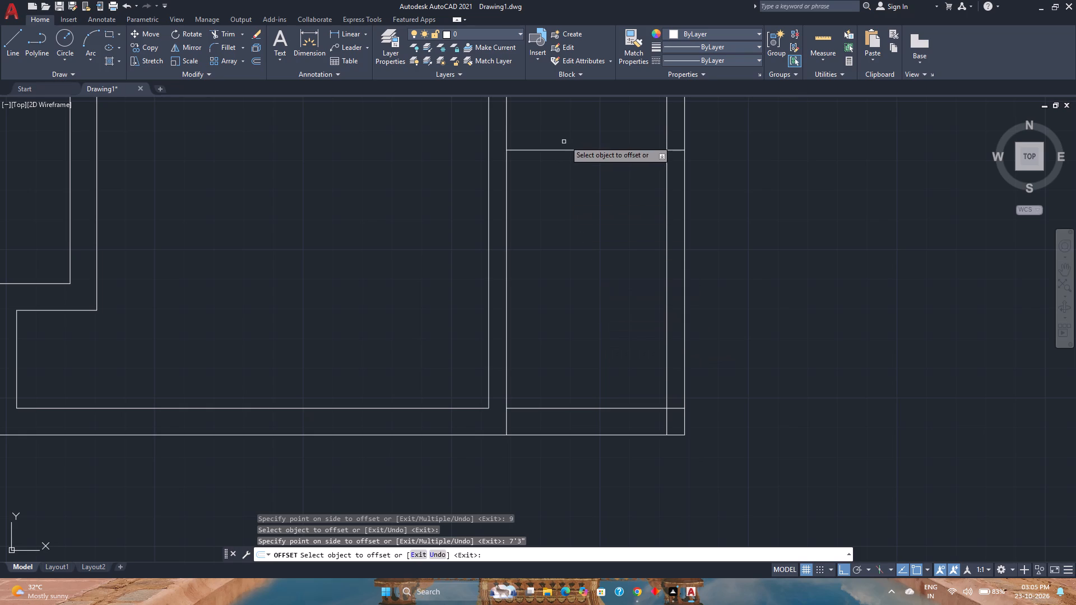
pyautogui.click(581, 148)
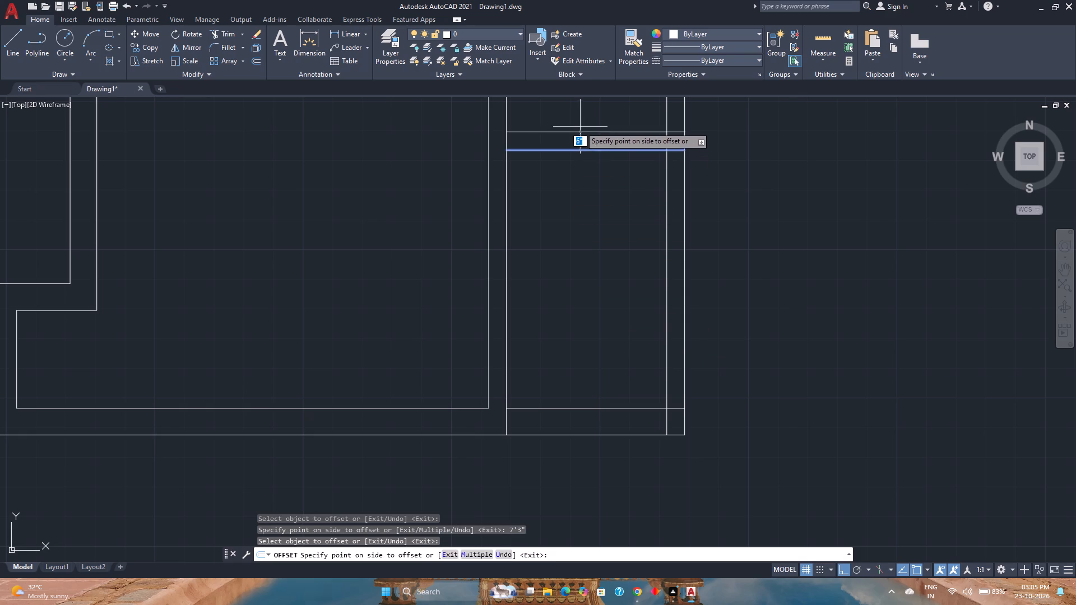
pyautogui.click(580, 127)
# Measure the main room's inner width and height with the Quick measure tool.
pyautogui.scroll(-2, 646, 257)
pyautogui.moveTo(642, 257); pyautogui.dragTo(644, 331, button='middle')
pyautogui.middleClick(644, 331)
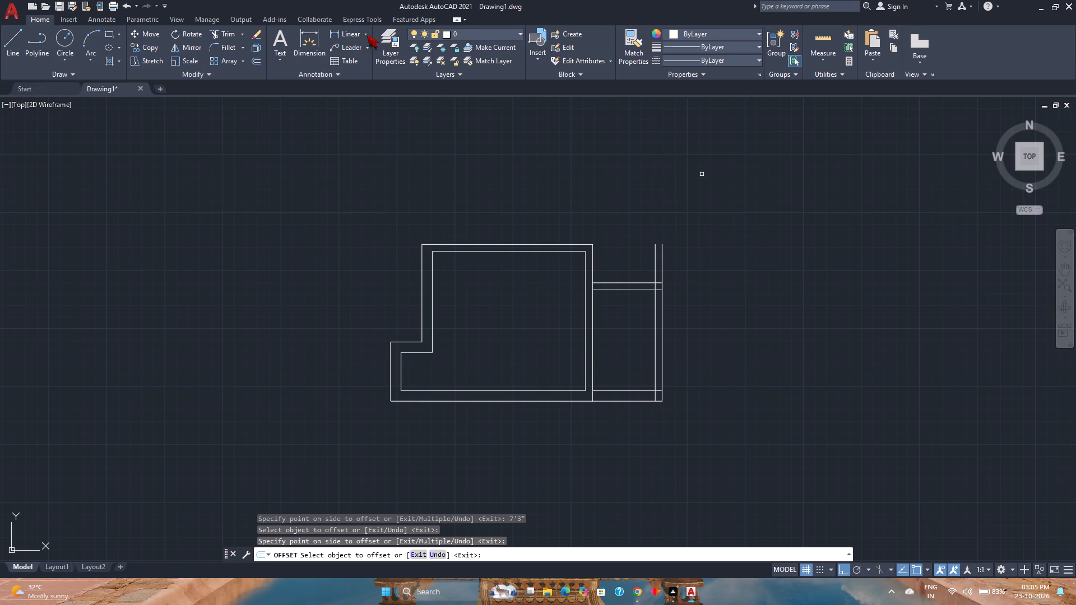
pyautogui.click(302, 42)
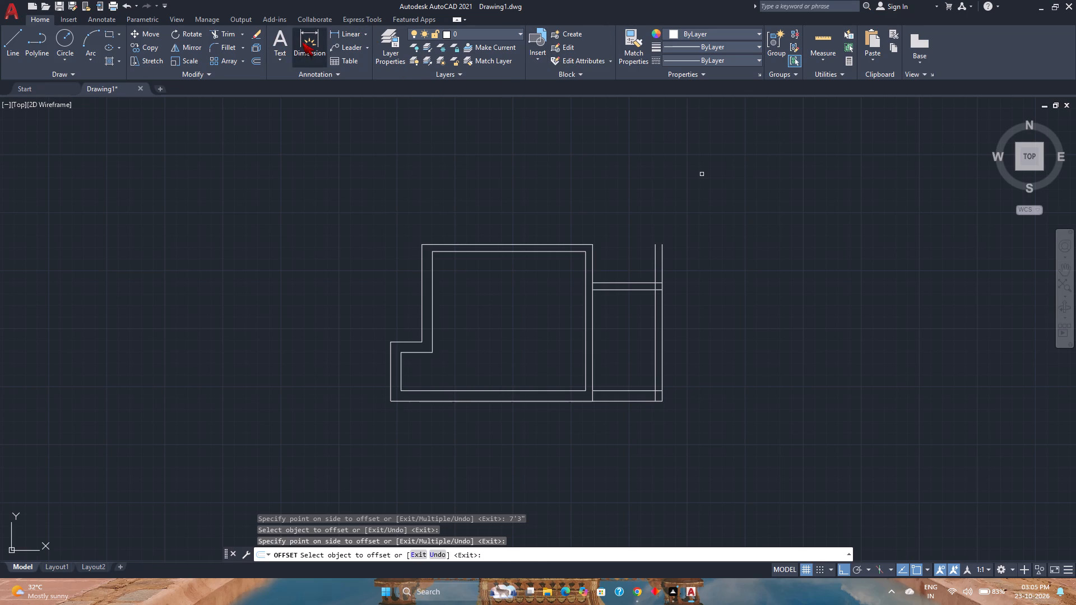
pyautogui.click(817, 34)
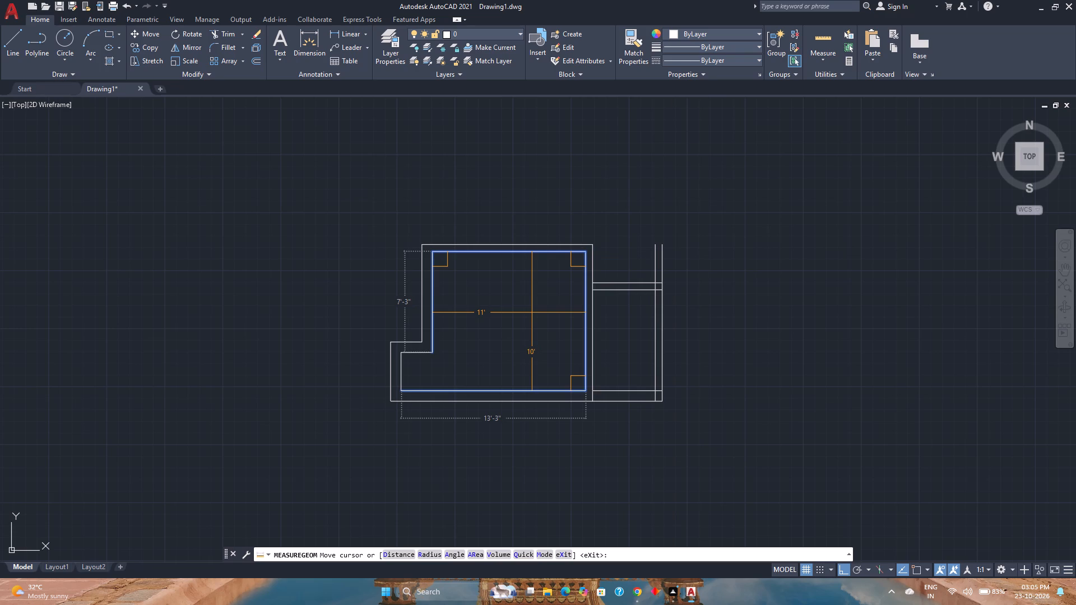
pyautogui.press('Escape')
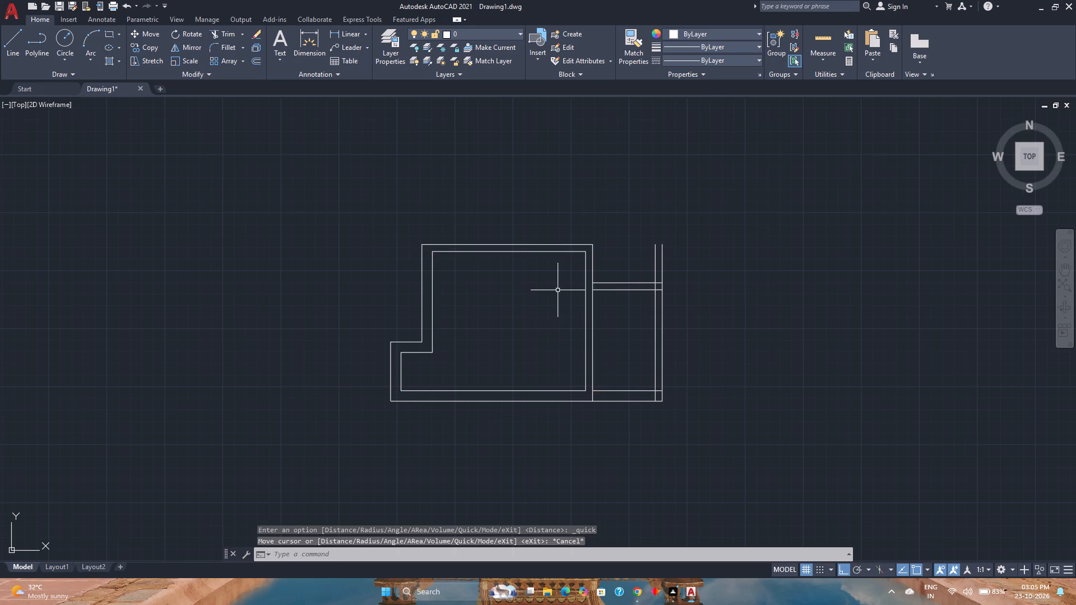
# Move the main room's two right wall lines and the small room's two right wall lines 1' to the left.
pyautogui.click(615, 327)
pyautogui.click(611, 327)
pyautogui.click(695, 321)
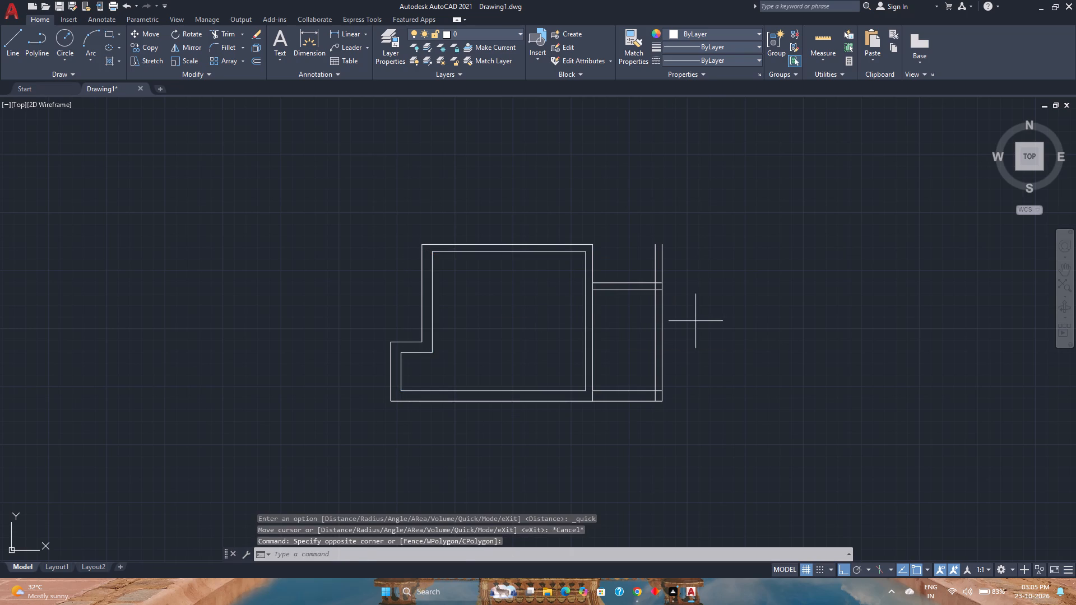
pyautogui.click(565, 325)
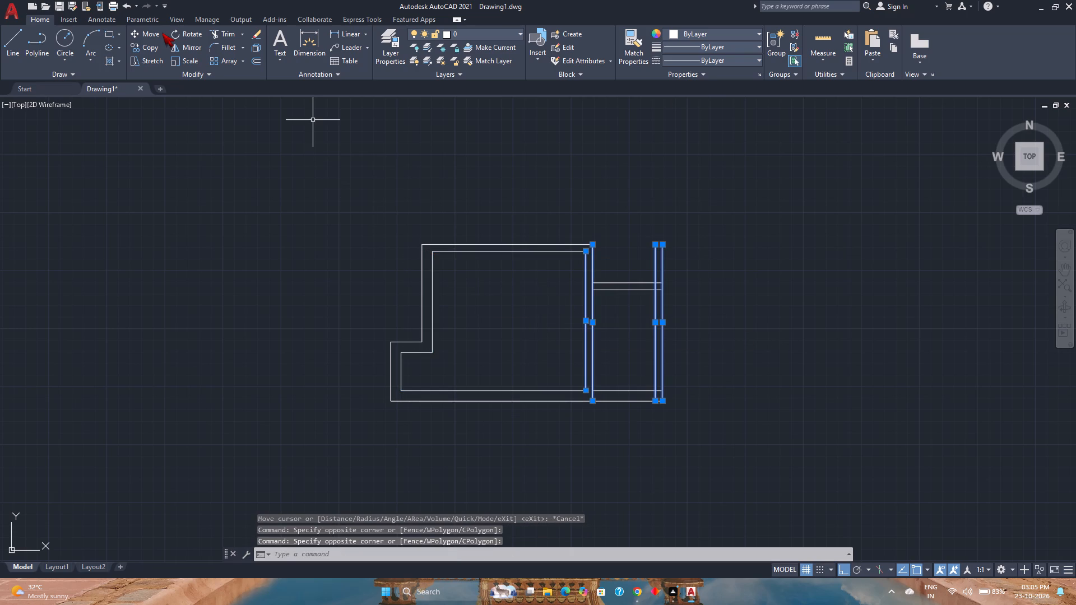
pyautogui.click(155, 33)
pyautogui.scroll(1, 557, 396)
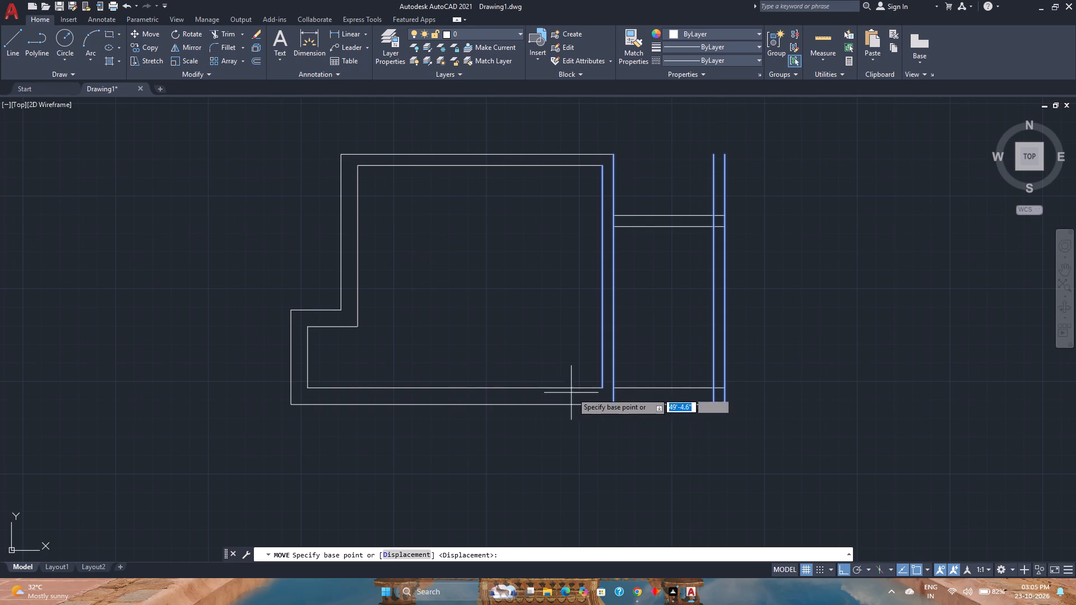
pyautogui.click(600, 390)
pyautogui.write("1'")
pyautogui.press('Return')
# Move the main room's inner and outer top wall lines up by 1'.
pyautogui.click(469, 229)
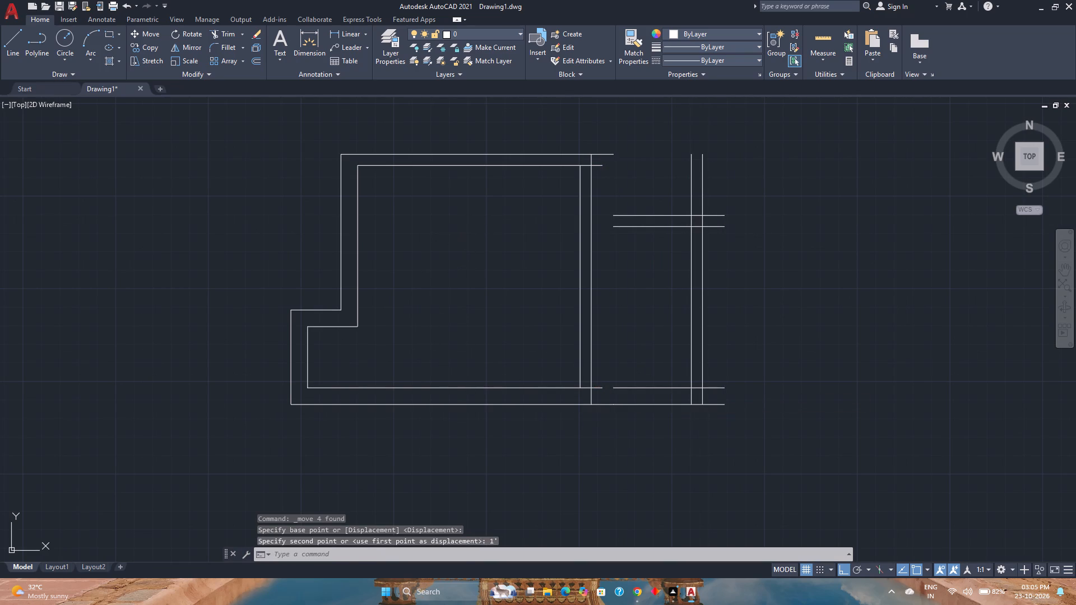
pyautogui.click(434, 129)
pyautogui.press('m')
pyautogui.press('Return')
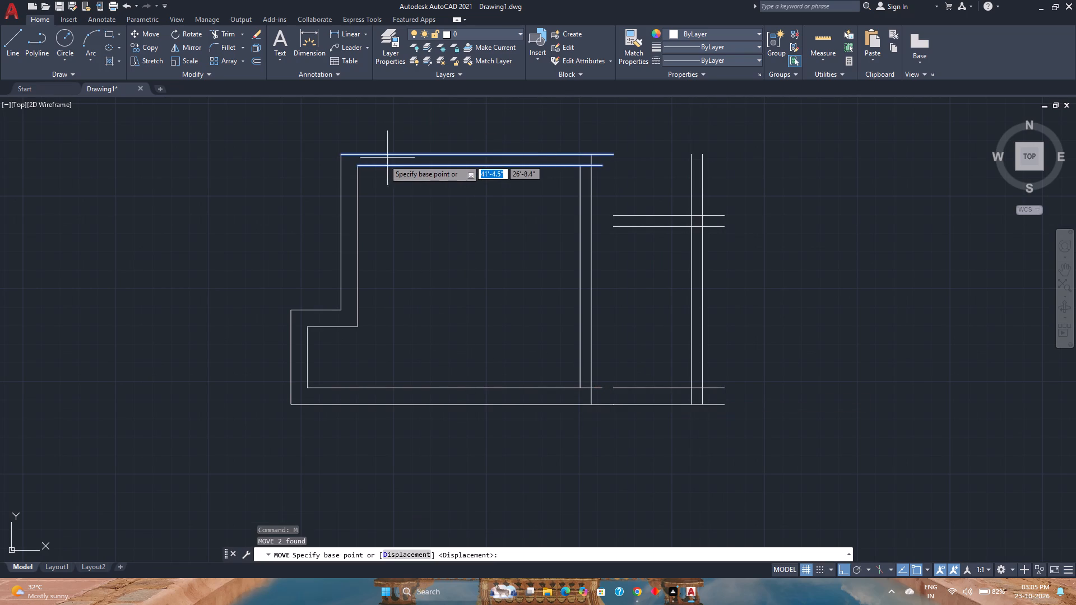
pyautogui.scroll(2, 373, 164)
pyautogui.moveTo(373, 164); pyautogui.dragTo(404, 259, button='middle')
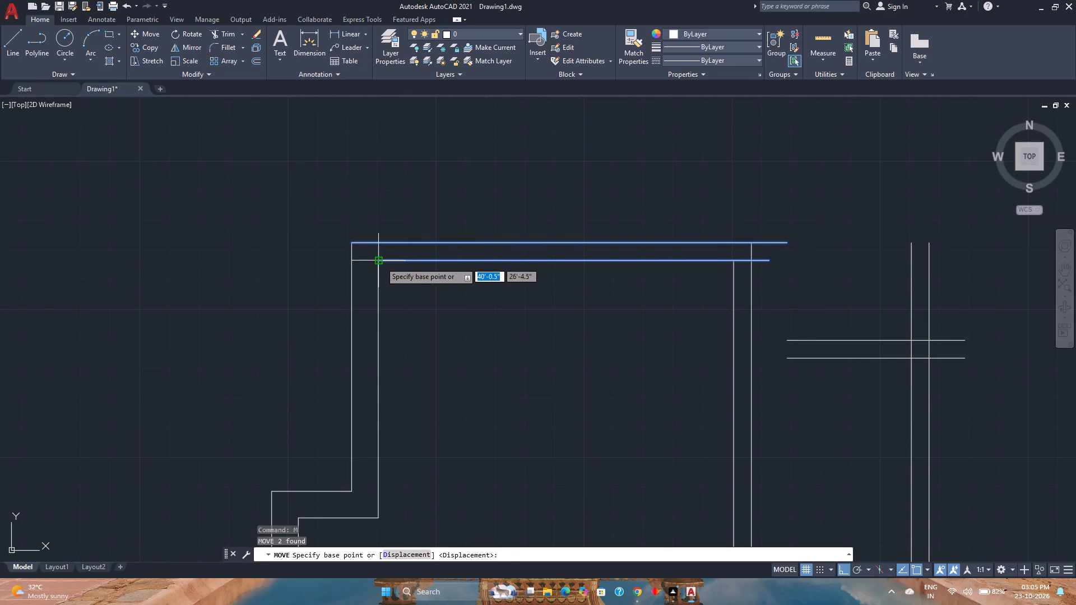
pyautogui.click(381, 262)
pyautogui.write("1'")
pyautogui.press('Return')
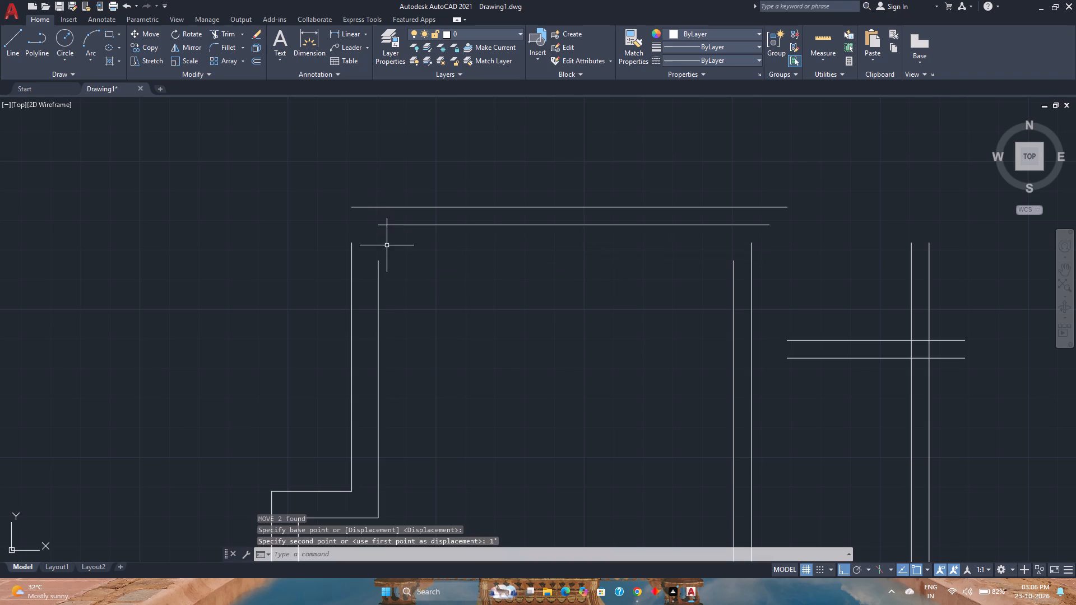
# Measure the main room's inner width and height again with the Quick measure tool.
pyautogui.scroll(-3, 471, 301)
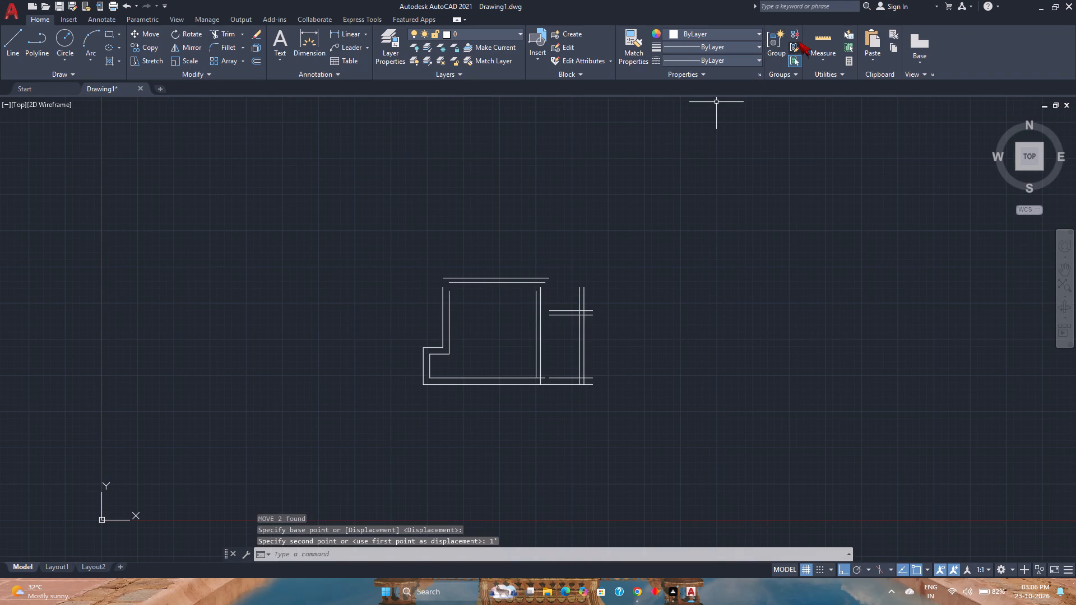
pyautogui.click(813, 36)
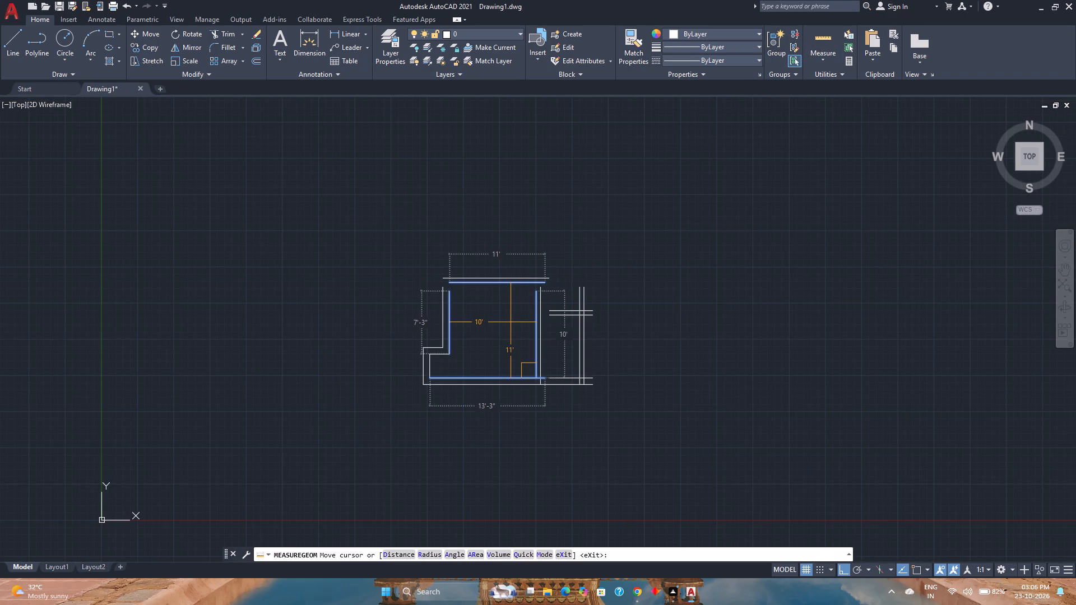
pyautogui.press('Escape')
# Fillet the inner and outer left wall lines with the matching top wall lines using Multiple, closing the main room's upper left corner.
pyautogui.press('f')
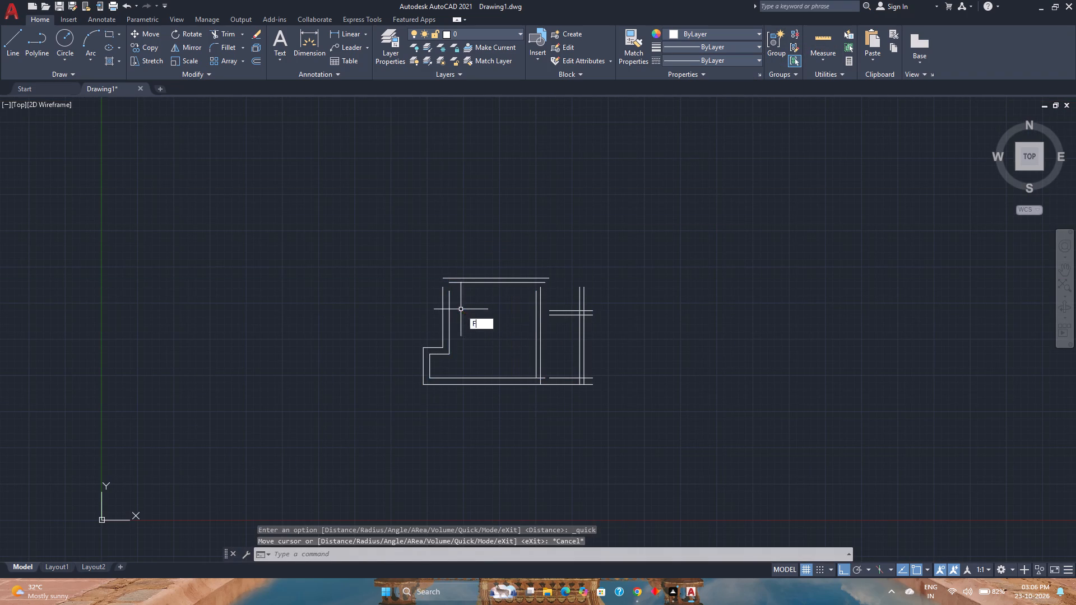
pyautogui.press('Return')
pyautogui.press('m')
pyautogui.press('Return')
pyautogui.scroll(2, 453, 295)
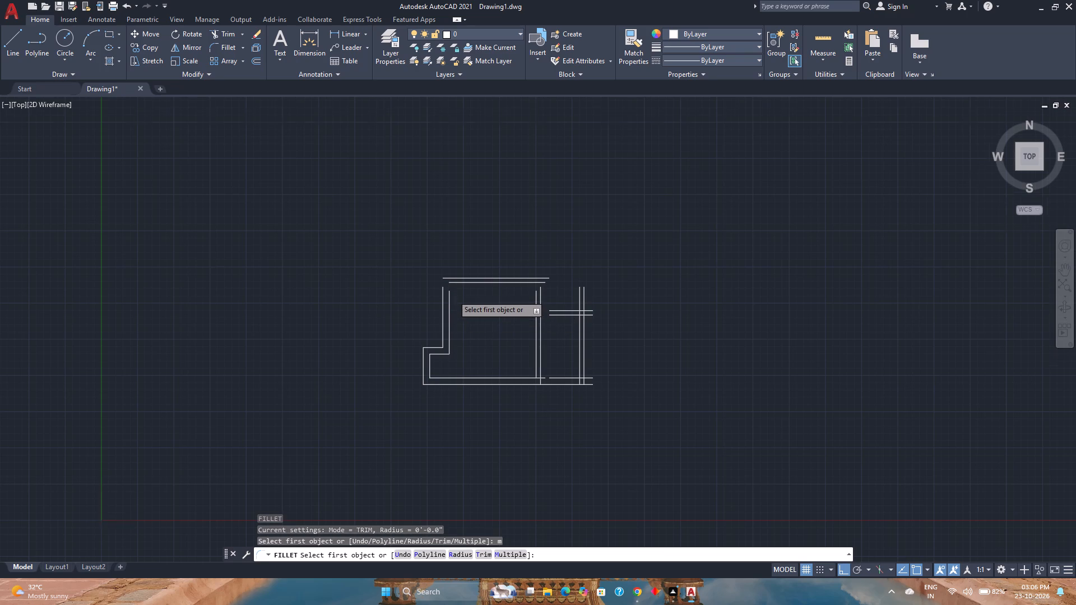
pyautogui.click(443, 308)
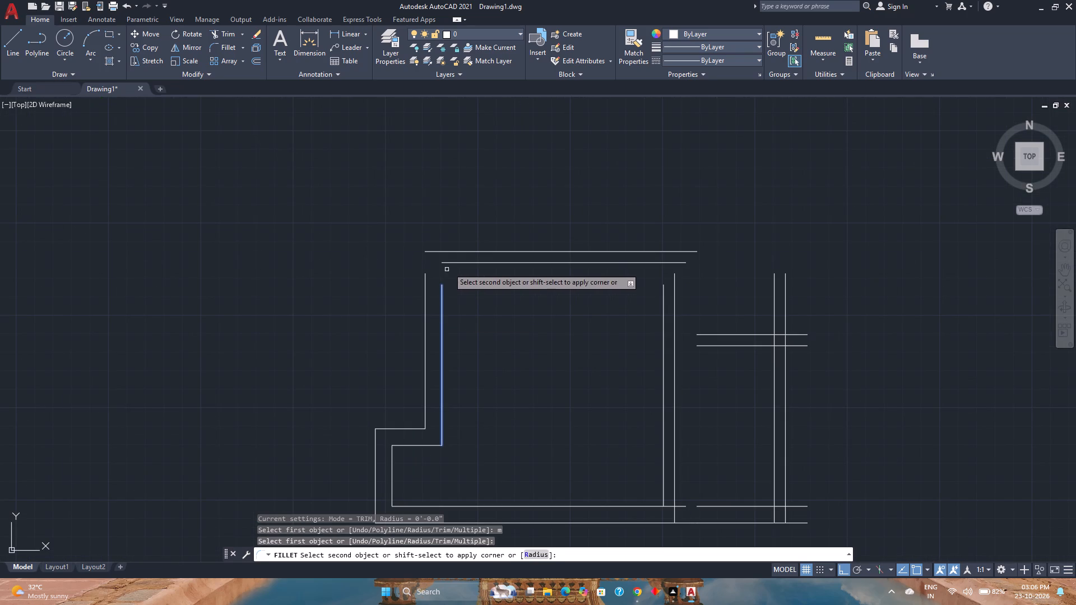
pyautogui.click(452, 263)
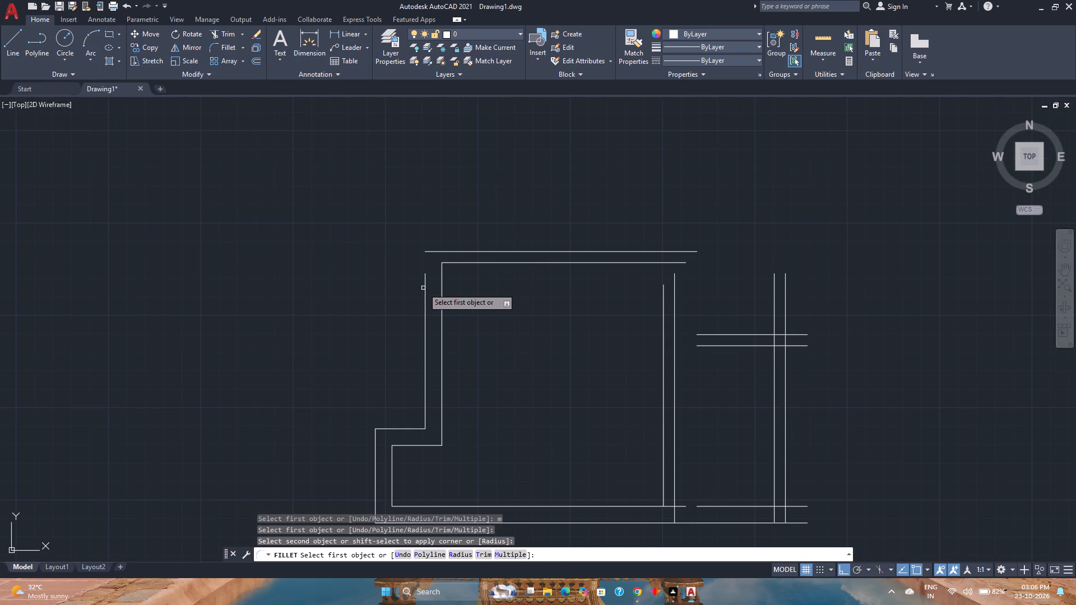
pyautogui.click(425, 288)
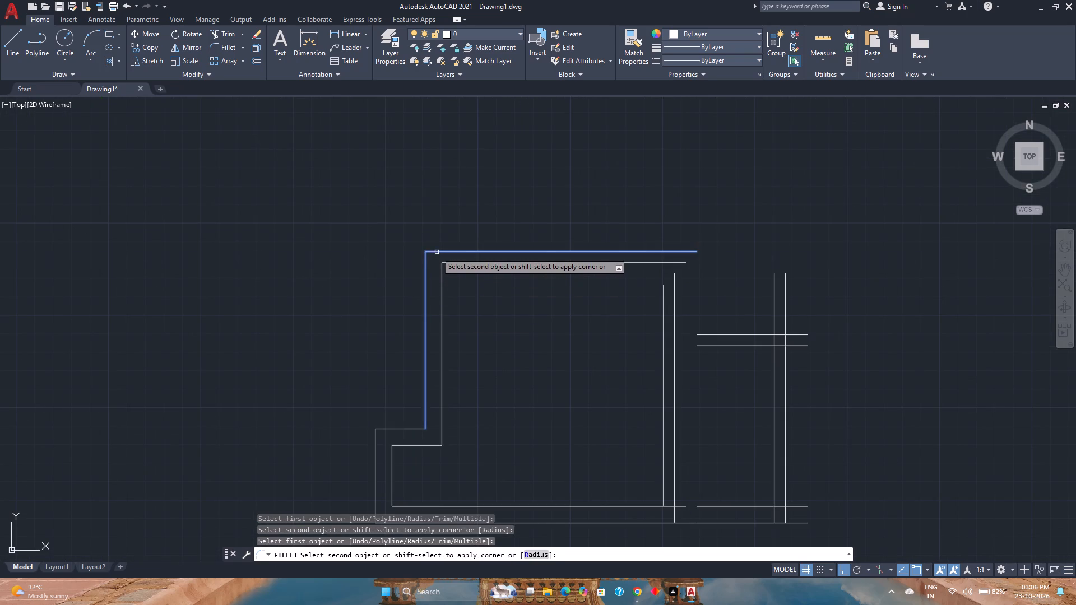
pyautogui.click(437, 252)
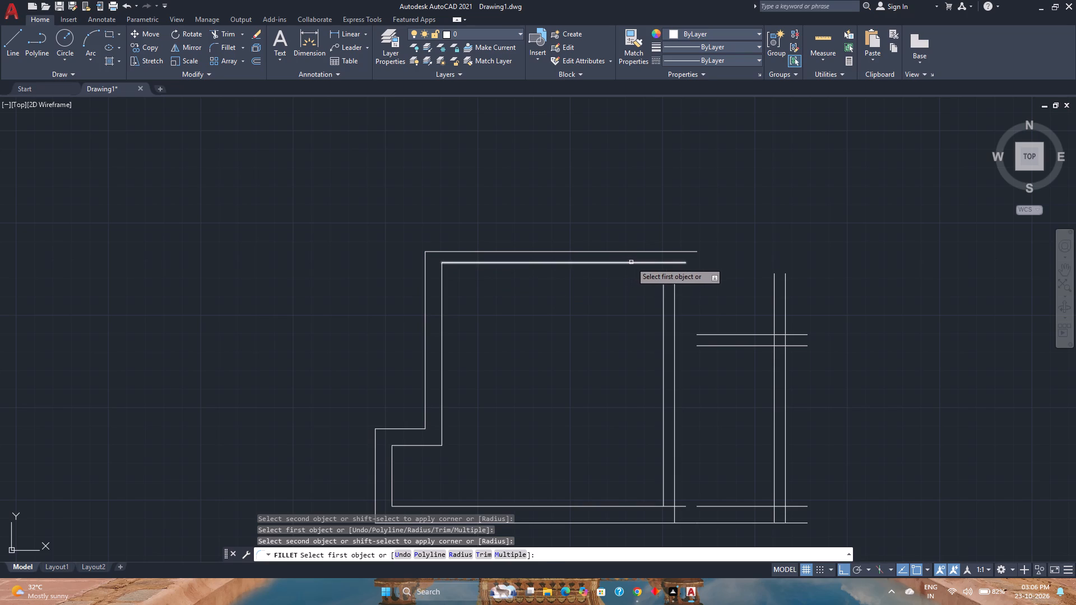
# Fillet the inner and outer top wall lines with the matching far right wall lines, closing the plan's upper right corner.
pyautogui.click(631, 262)
pyautogui.click(775, 283)
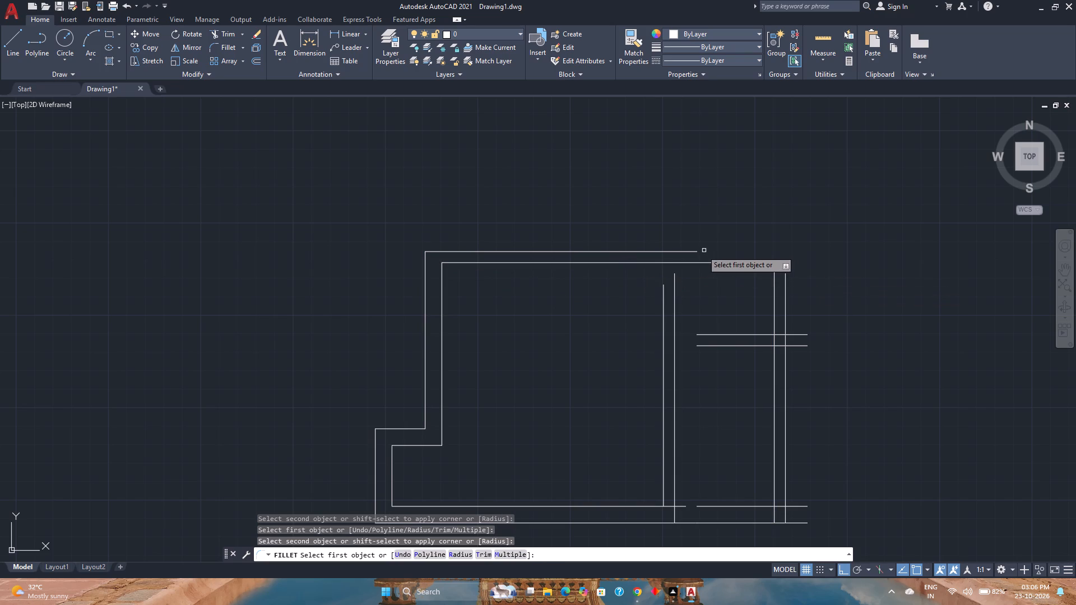
pyautogui.click(691, 252)
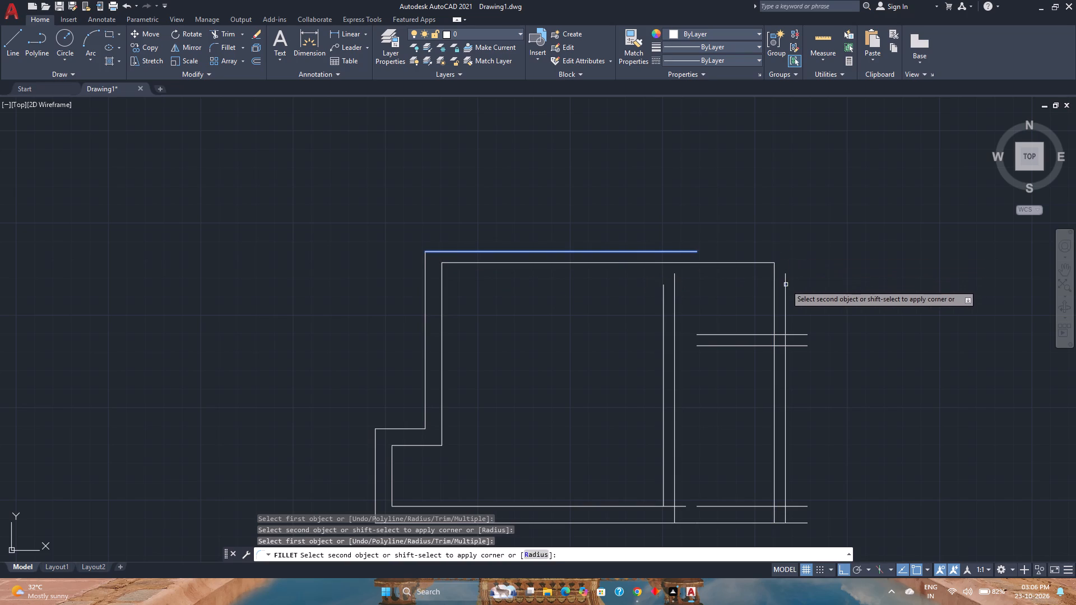
pyautogui.click(786, 285)
# Fillet both lines of the partition between the two rooms with the inner bottom wall line of the room each one faces.
pyautogui.moveTo(726, 394); pyautogui.dragTo(680, 325, button='middle')
pyautogui.middleClick(680, 325)
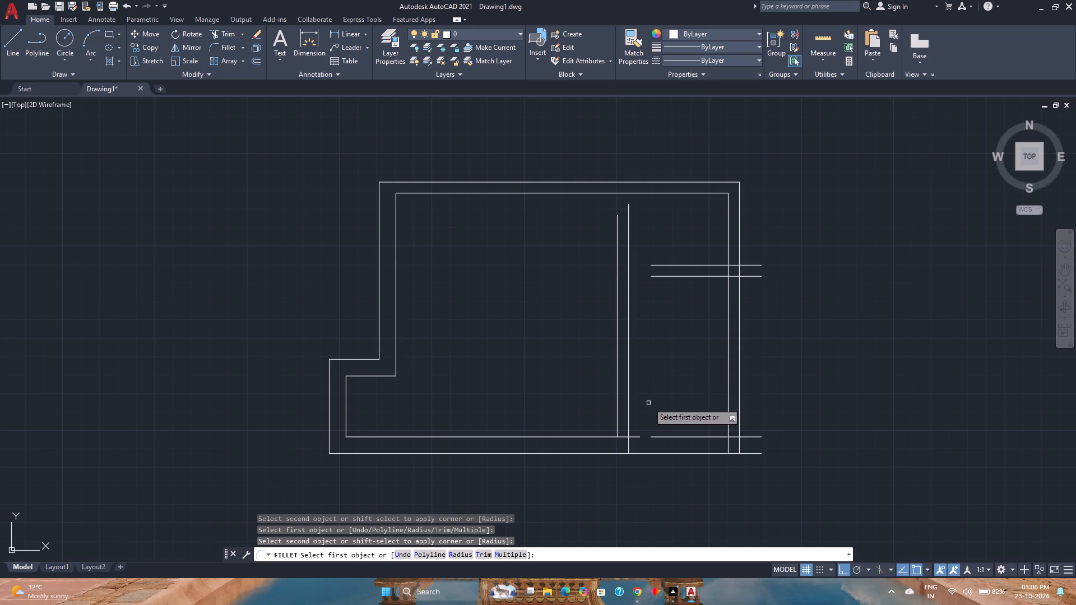
pyautogui.click(626, 416)
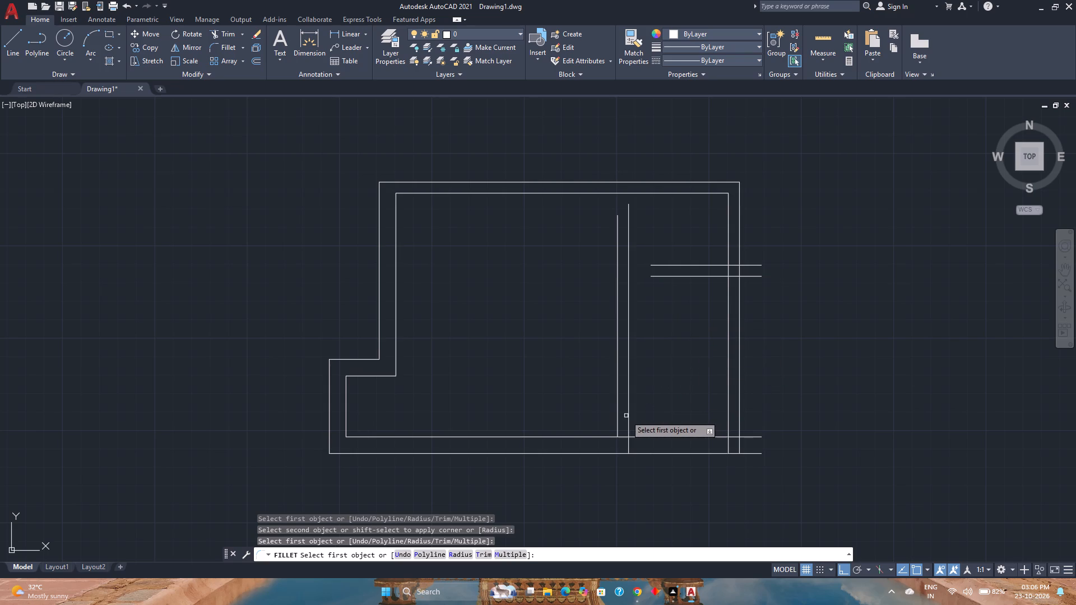
pyautogui.click(628, 417)
pyautogui.click(653, 436)
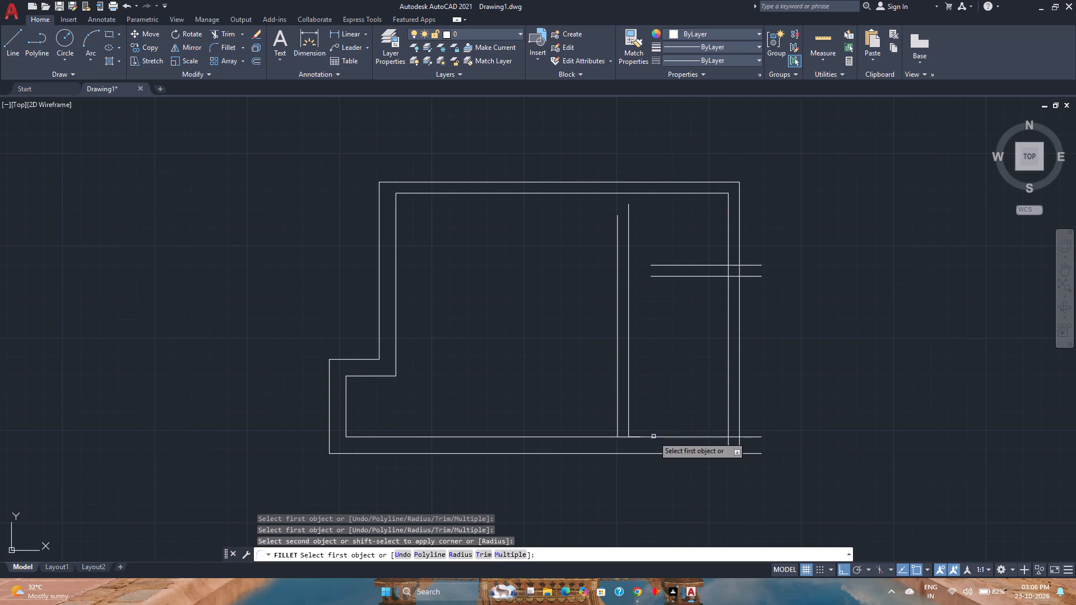
pyautogui.click(618, 411)
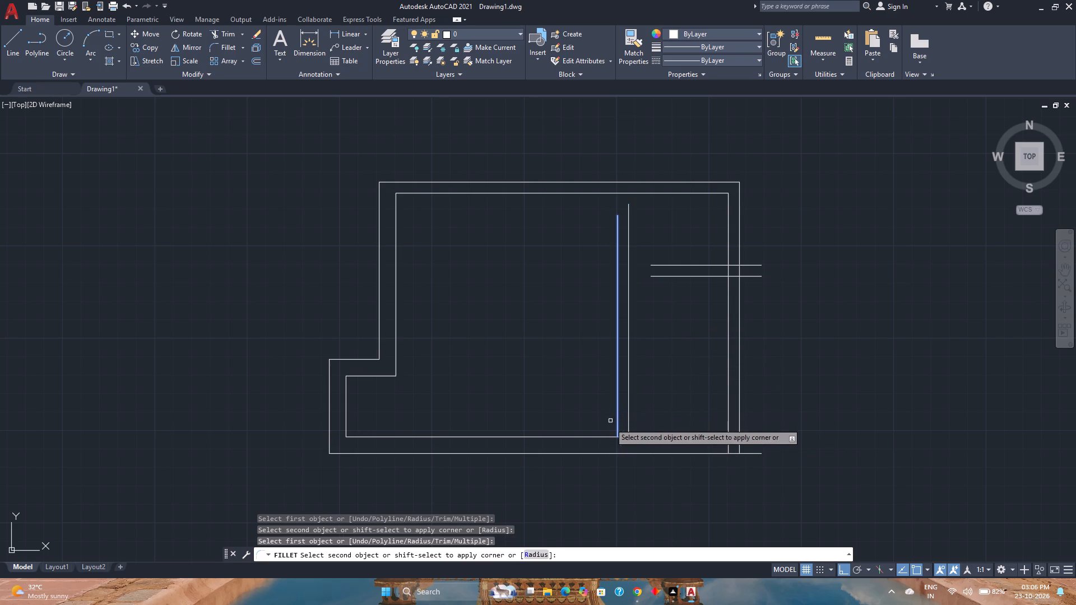
pyautogui.click(606, 436)
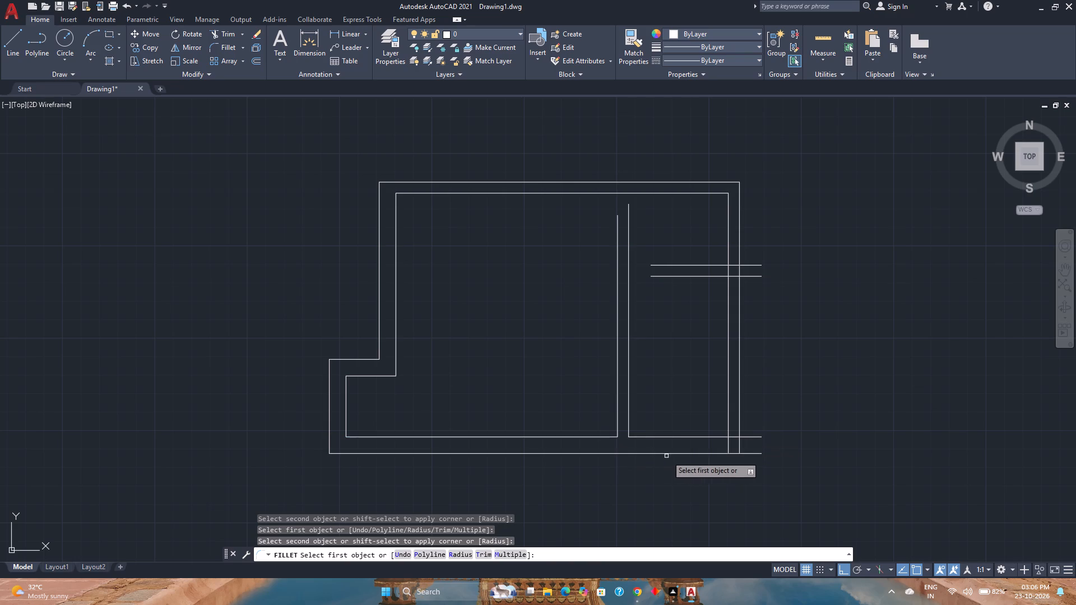
# Fillet the outer and inner bottom wall lines with the matching far right wall lines, closing the plan's lower right corner.
pyautogui.click(675, 452)
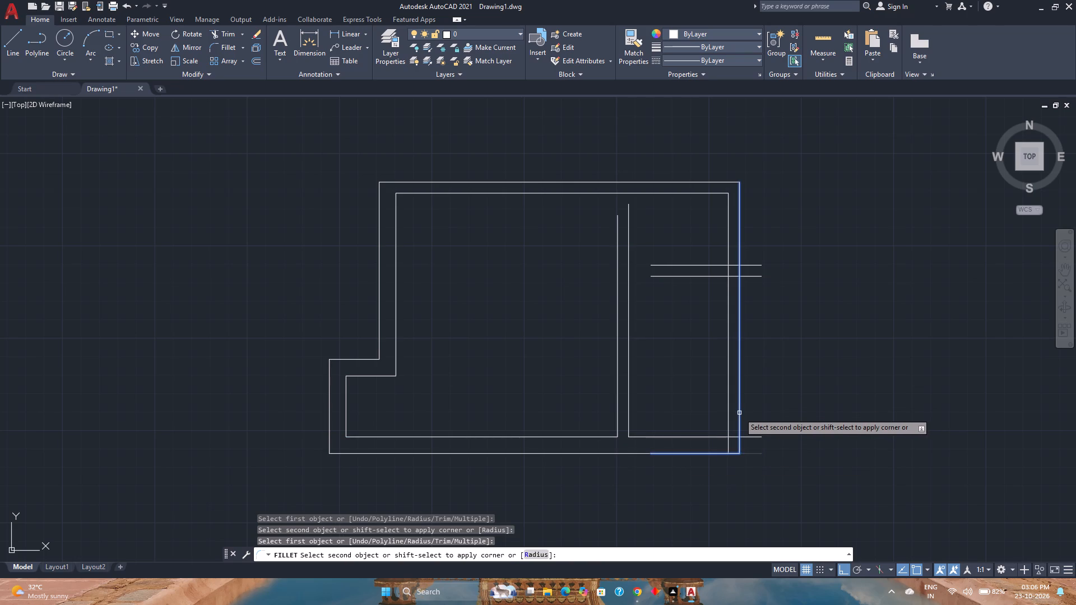
pyautogui.click(739, 413)
pyautogui.click(714, 438)
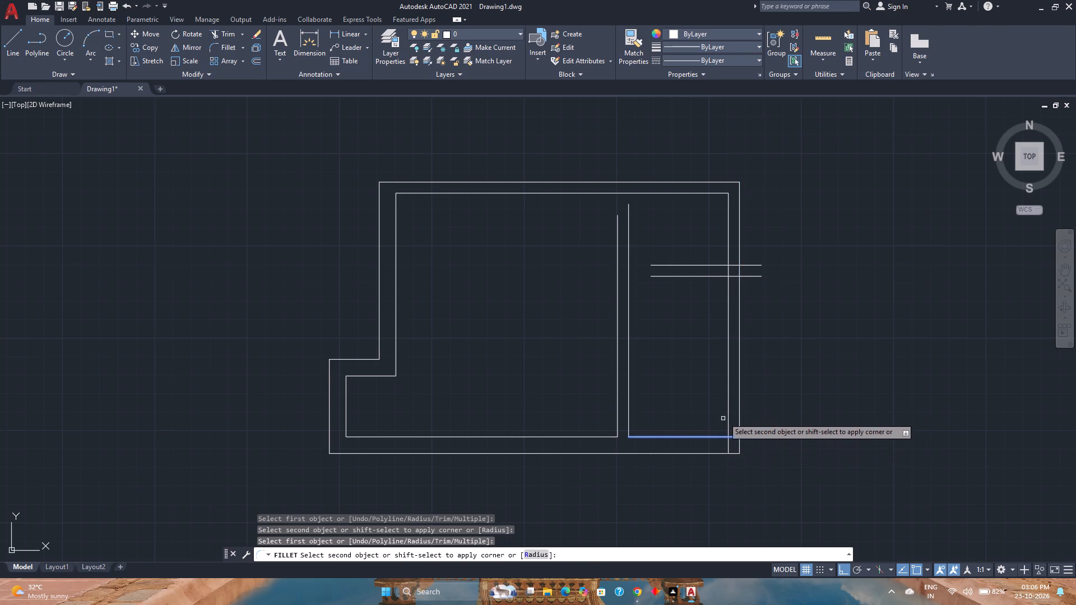
pyautogui.click(727, 399)
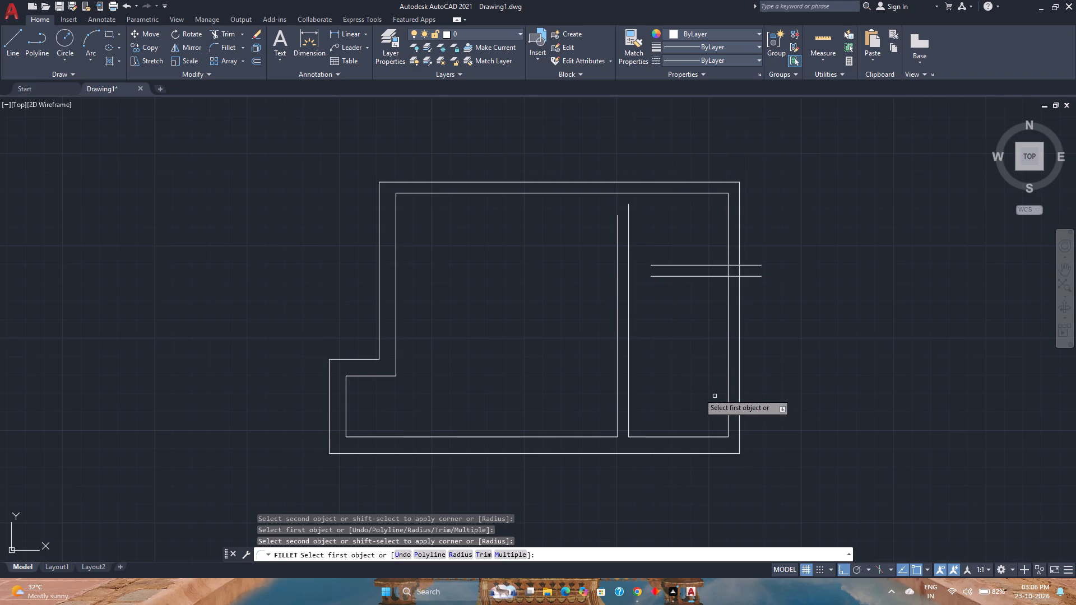
# Fillet the two partition lines with the small room's outer and inner top wall lines, closing its upper left corner.
pyautogui.click(619, 282)
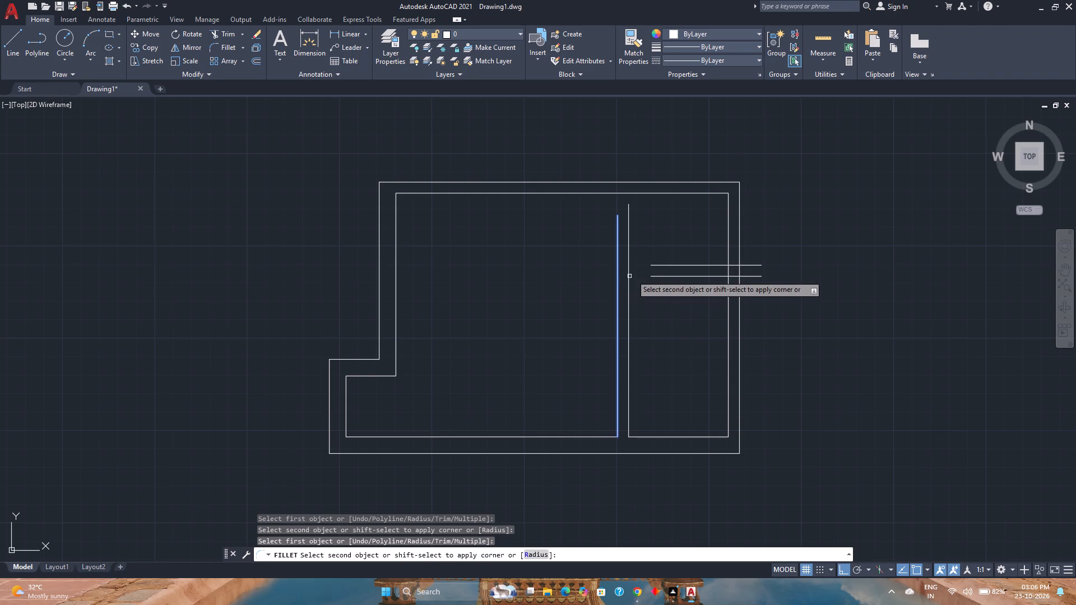
pyautogui.click(662, 265)
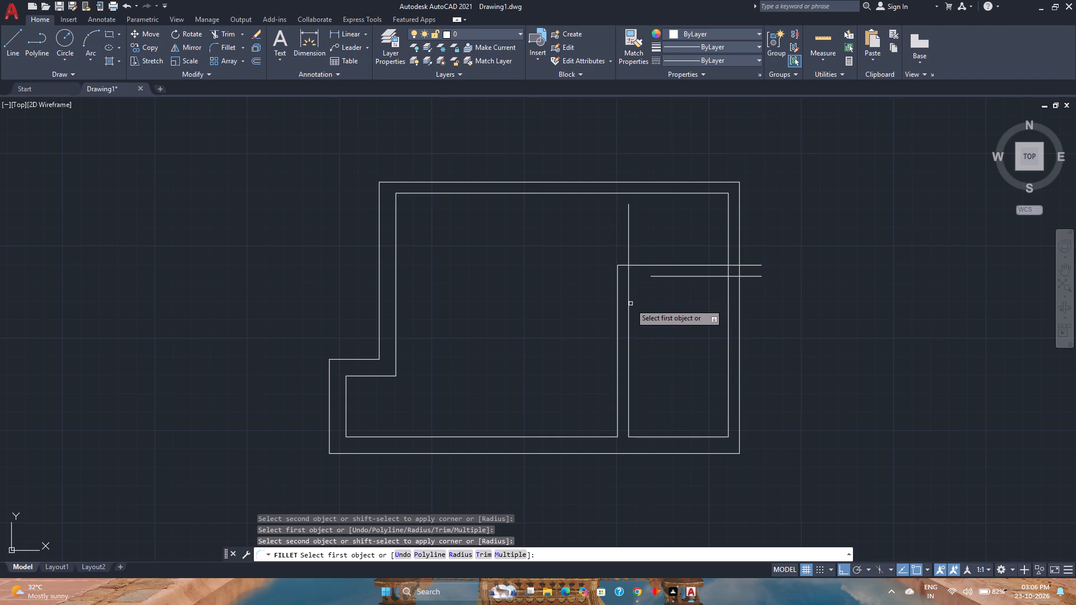
pyautogui.click(629, 302)
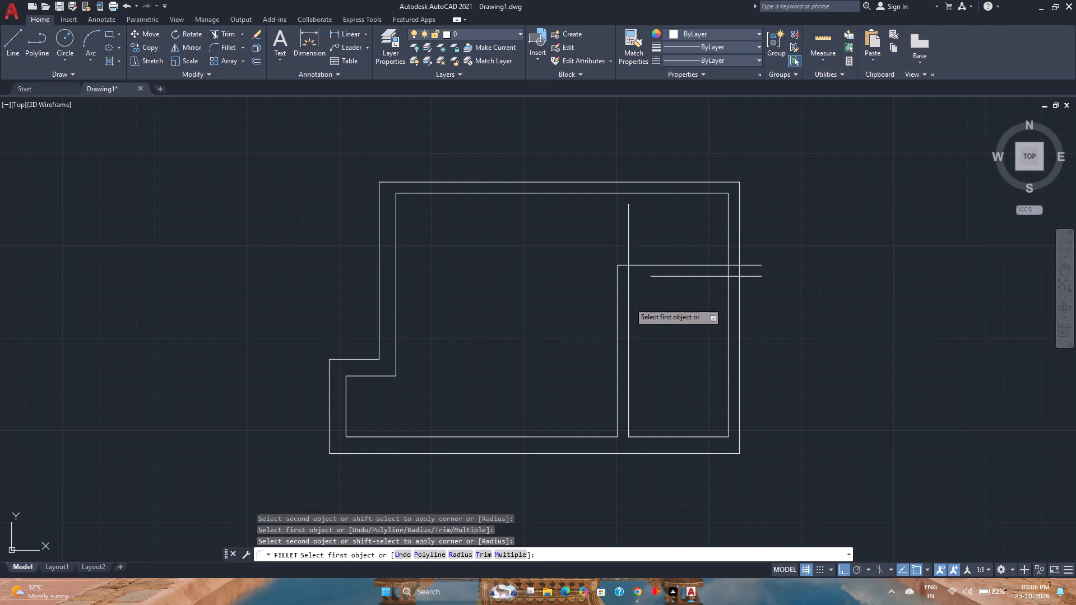
pyautogui.click(671, 277)
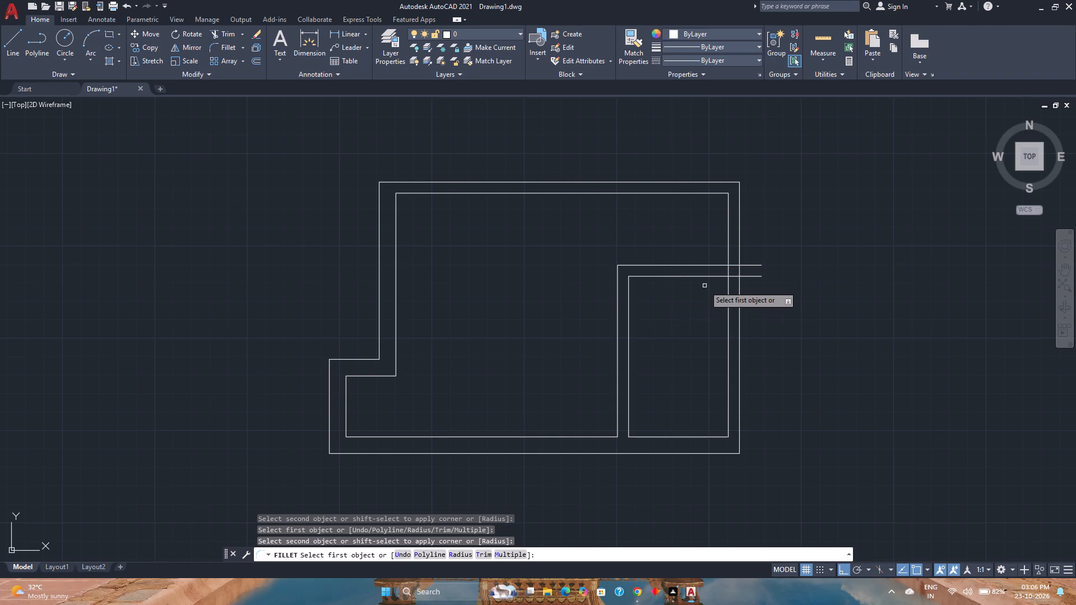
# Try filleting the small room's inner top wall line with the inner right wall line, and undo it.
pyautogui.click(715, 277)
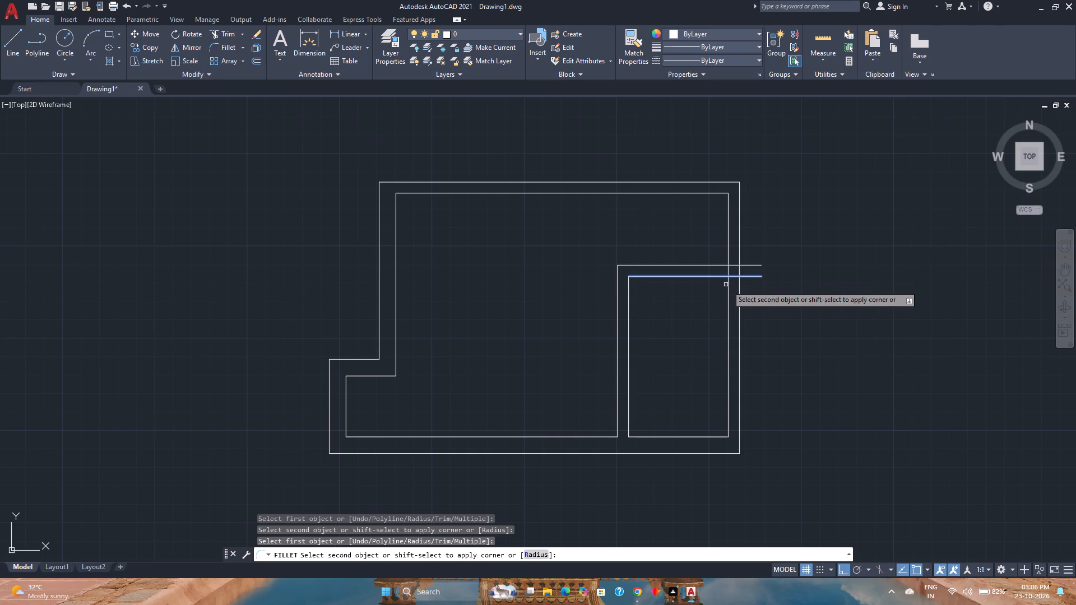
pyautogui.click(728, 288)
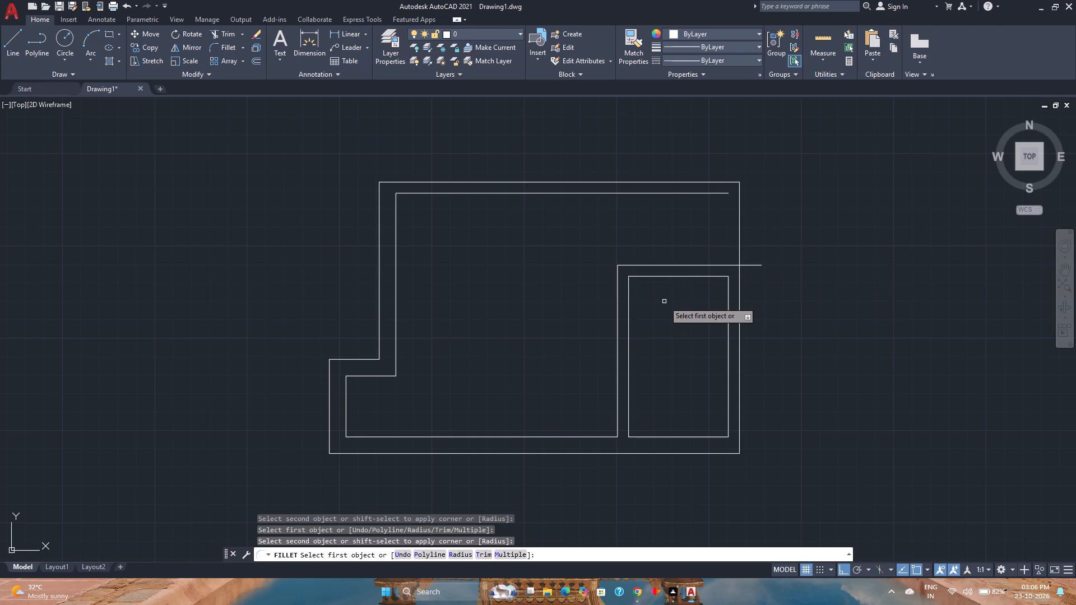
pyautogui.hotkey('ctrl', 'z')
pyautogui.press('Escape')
# Trim the ends of the small room's two top wall lines that overhang the outer right wall line.
pyautogui.write('tr')
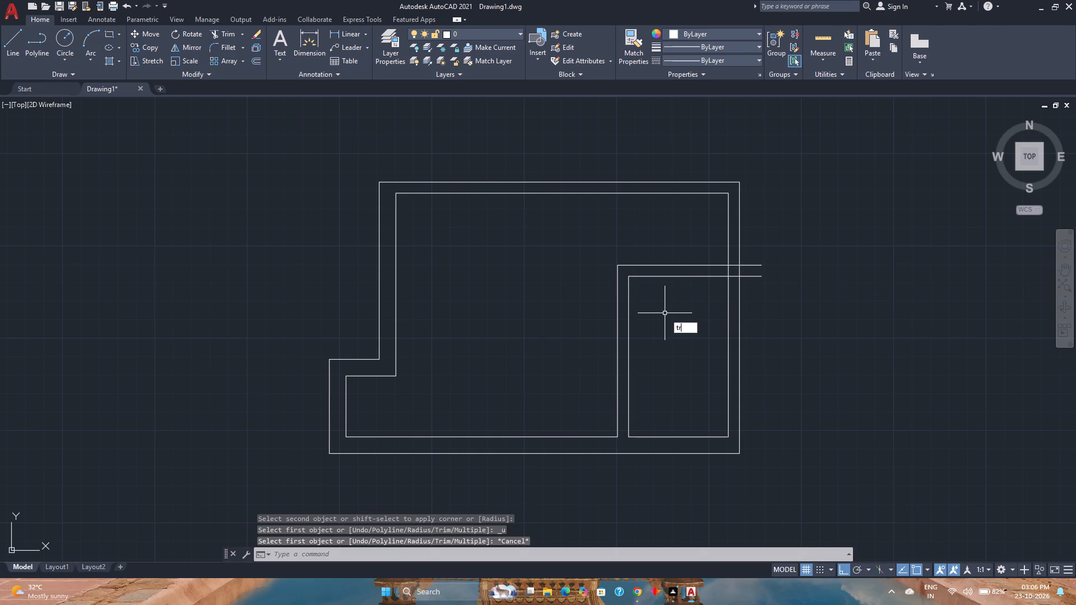
pyautogui.press('Return')
pyautogui.click(755, 256)
pyautogui.click(751, 290)
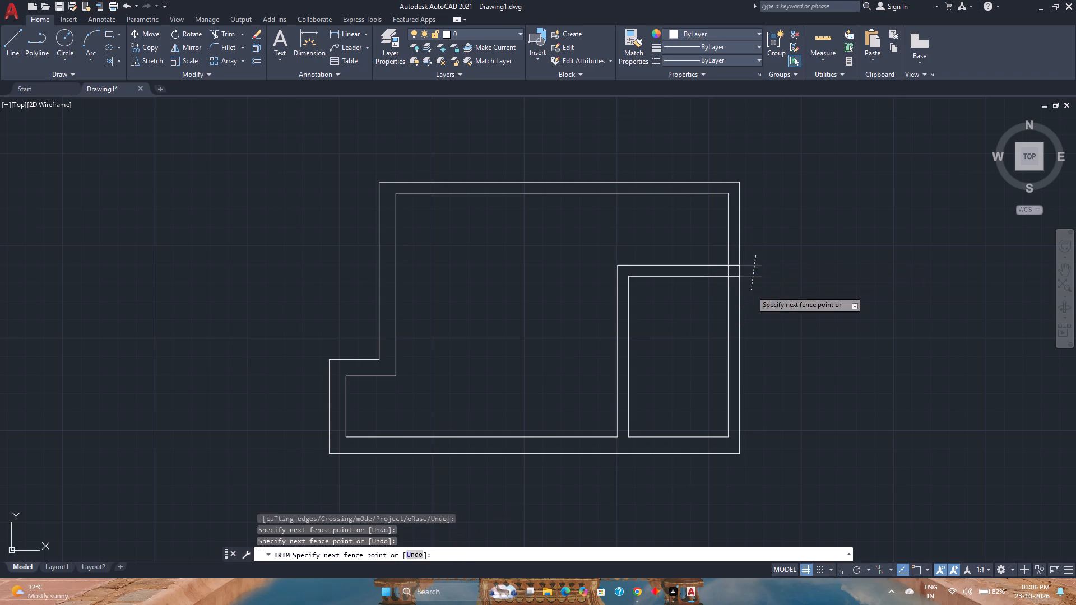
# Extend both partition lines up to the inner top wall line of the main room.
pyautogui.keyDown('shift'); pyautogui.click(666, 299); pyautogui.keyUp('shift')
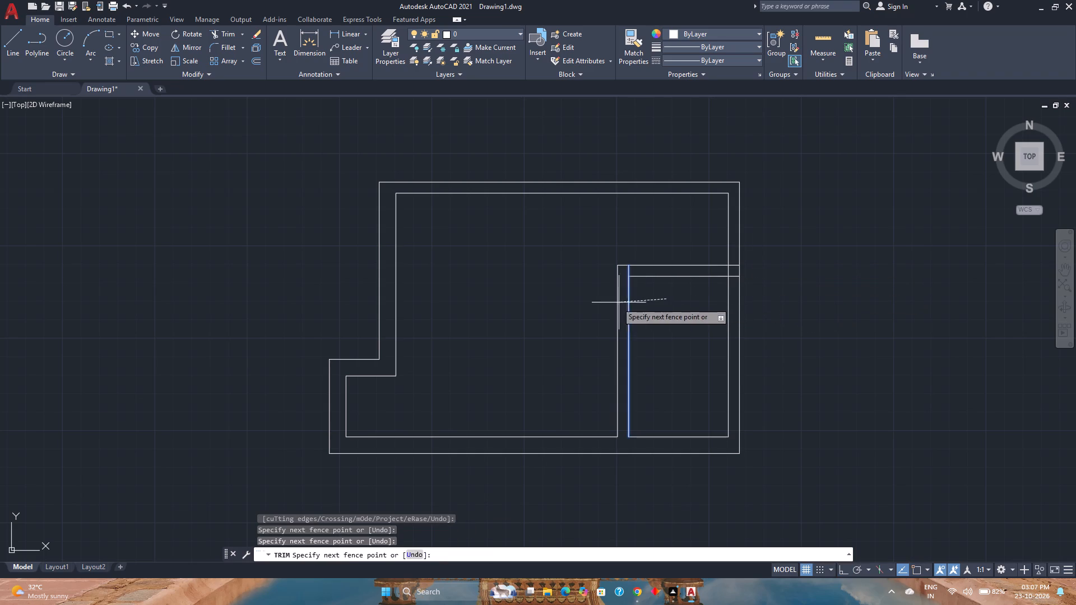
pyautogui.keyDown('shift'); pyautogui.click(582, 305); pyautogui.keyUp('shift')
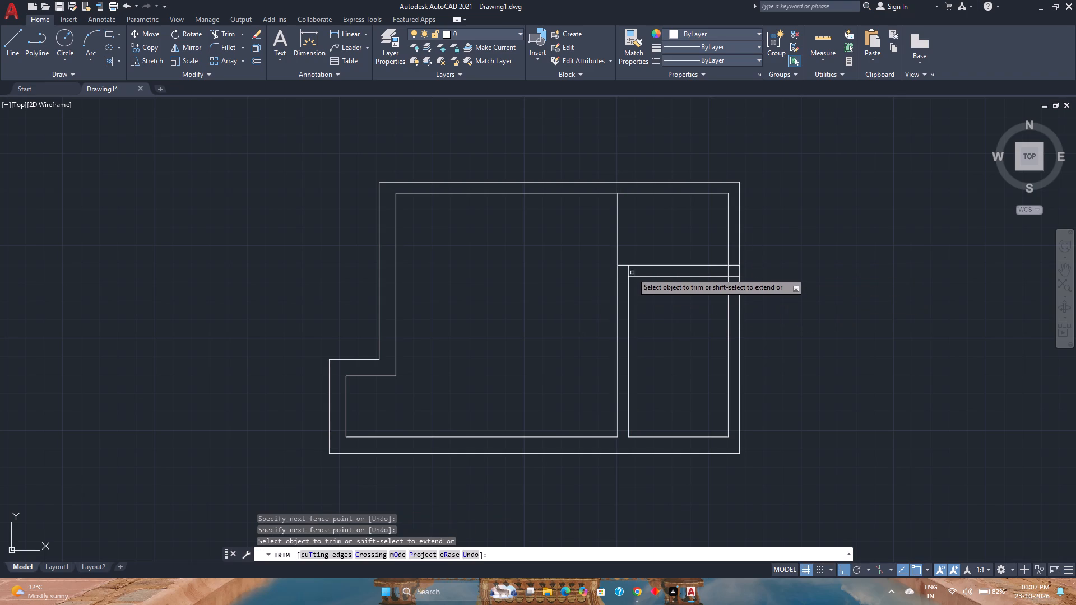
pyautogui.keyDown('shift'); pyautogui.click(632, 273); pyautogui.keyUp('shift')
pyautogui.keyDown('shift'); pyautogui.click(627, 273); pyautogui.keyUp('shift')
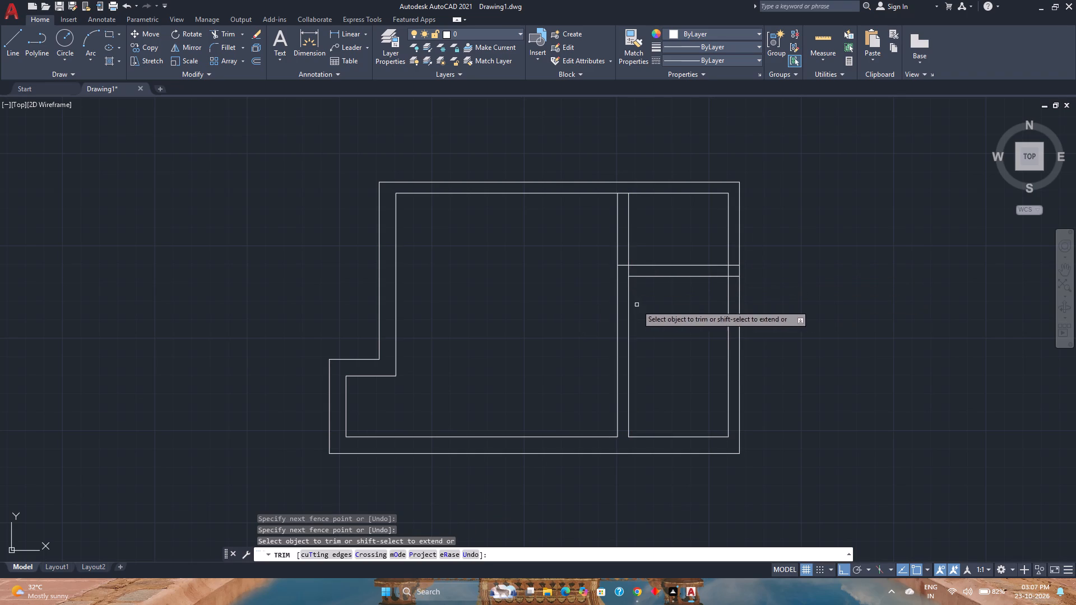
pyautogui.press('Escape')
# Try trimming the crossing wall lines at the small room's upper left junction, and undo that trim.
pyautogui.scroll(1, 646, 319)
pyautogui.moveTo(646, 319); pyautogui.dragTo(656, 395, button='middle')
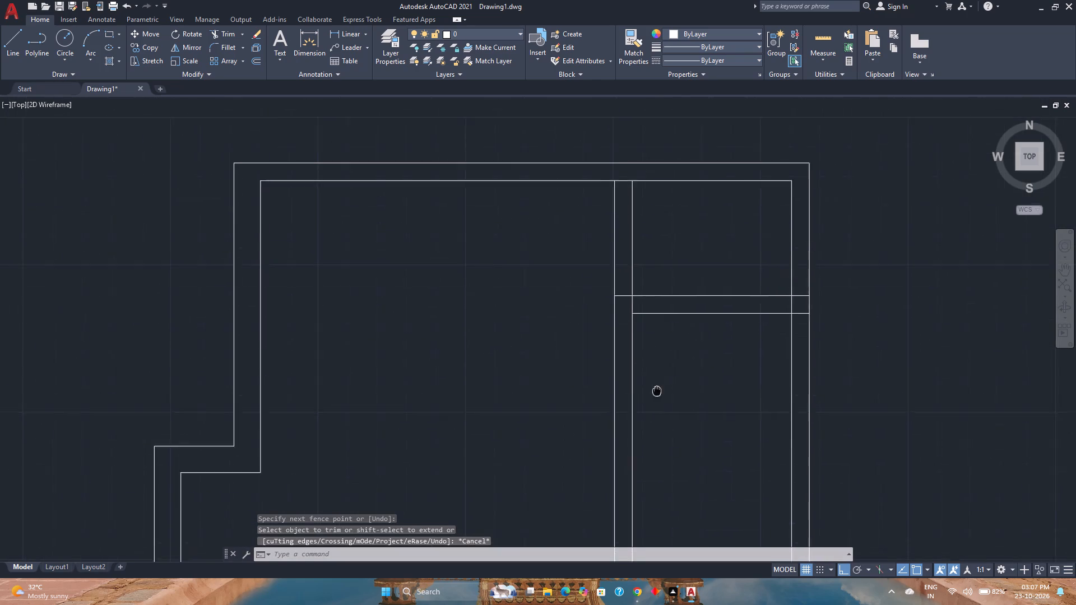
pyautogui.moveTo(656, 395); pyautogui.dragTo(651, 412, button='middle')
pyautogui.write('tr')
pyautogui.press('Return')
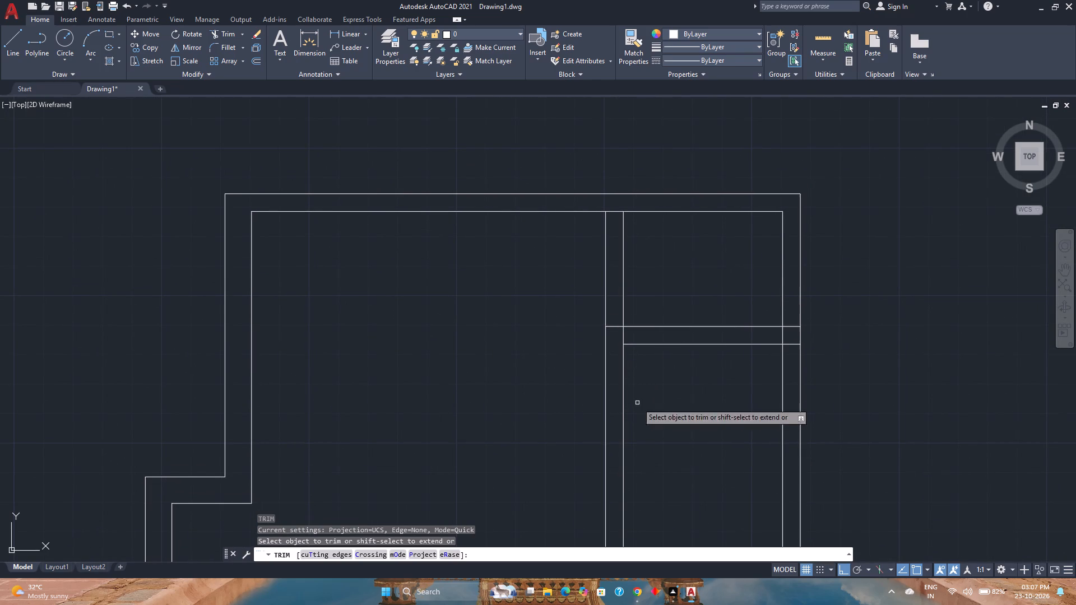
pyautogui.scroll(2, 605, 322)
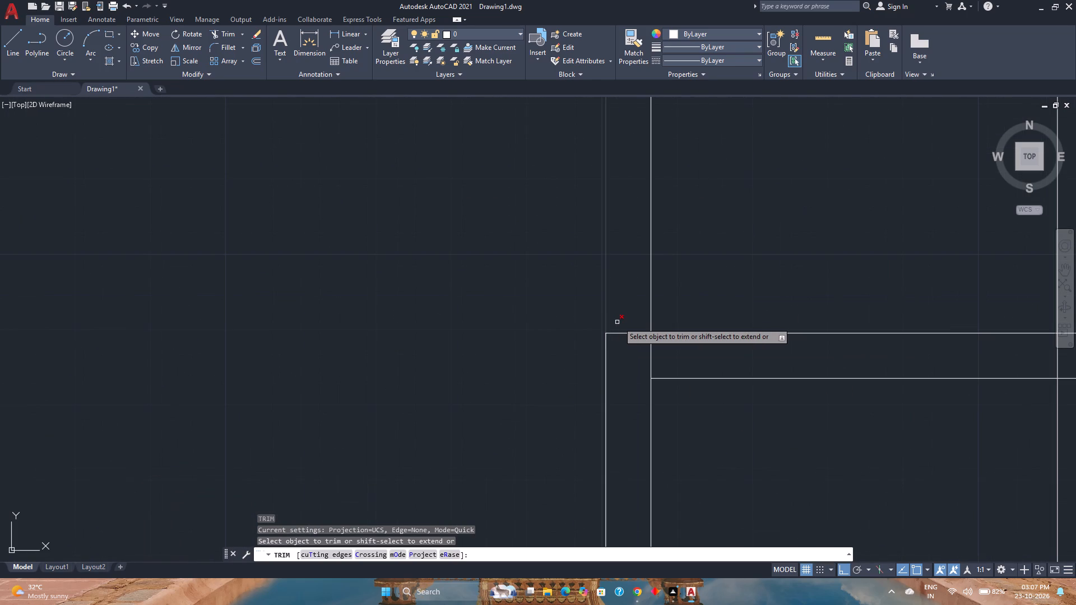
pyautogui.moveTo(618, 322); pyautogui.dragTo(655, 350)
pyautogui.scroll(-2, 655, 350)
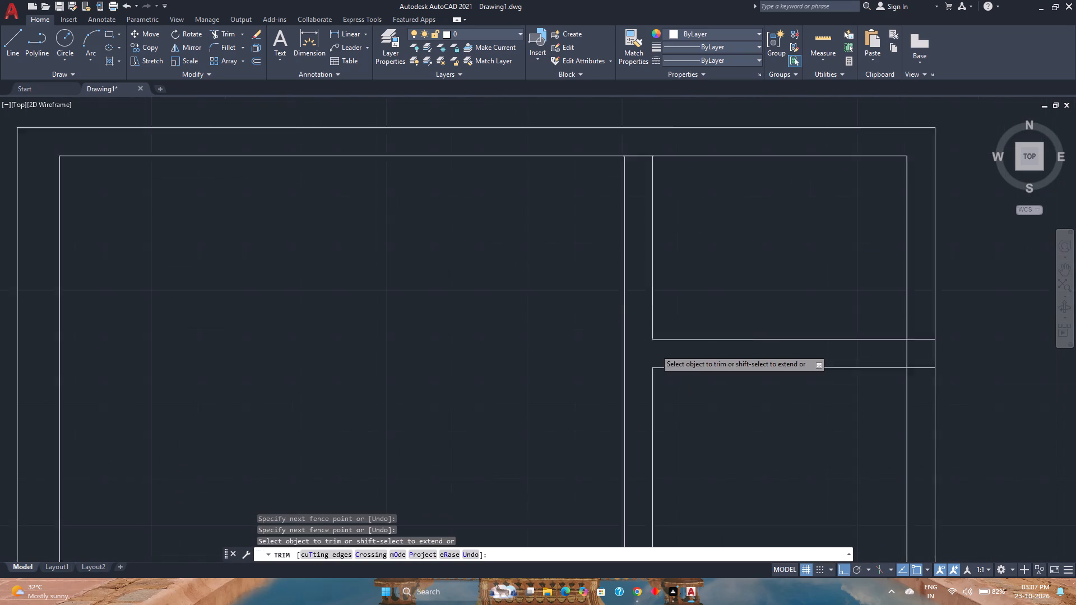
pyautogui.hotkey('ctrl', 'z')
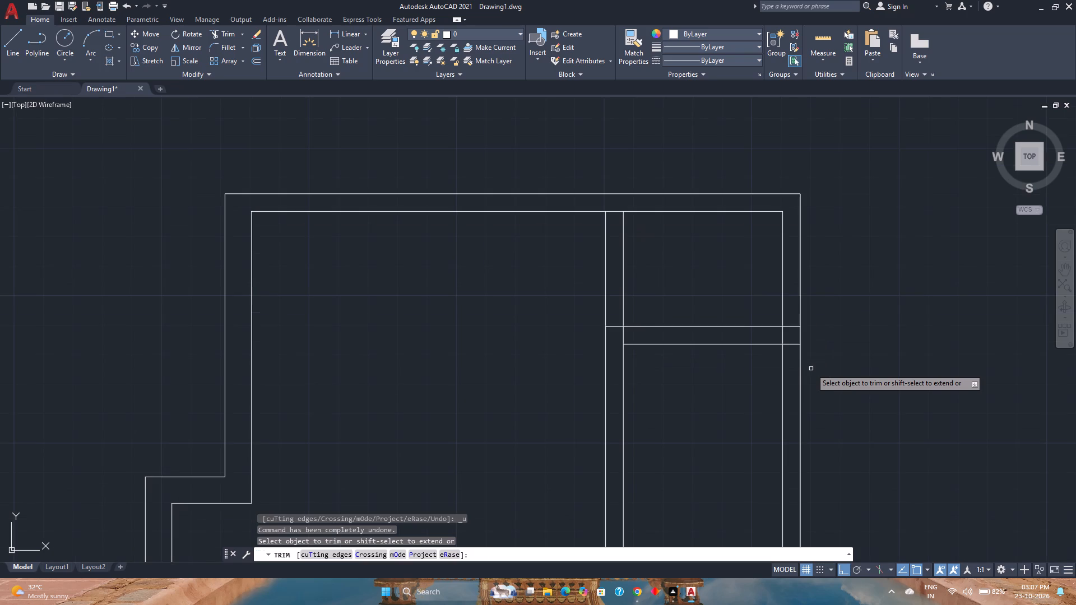
# Trim both partition lines above the small room's top wall and the leftover piece inside its upper left corner.
pyautogui.scroll(2, 786, 327)
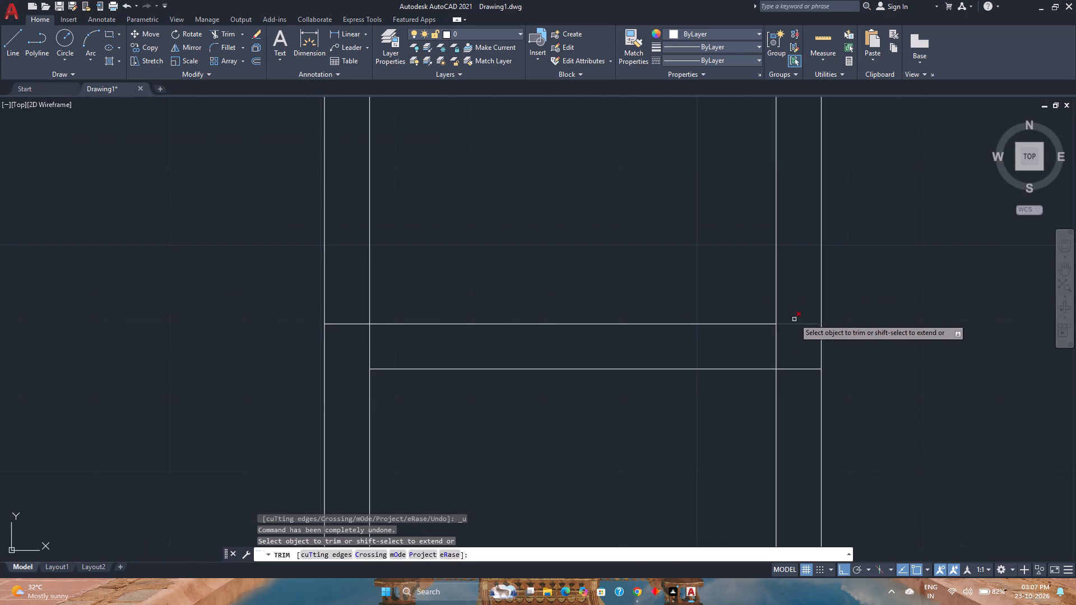
pyautogui.click(541, 276)
pyautogui.click(240, 280)
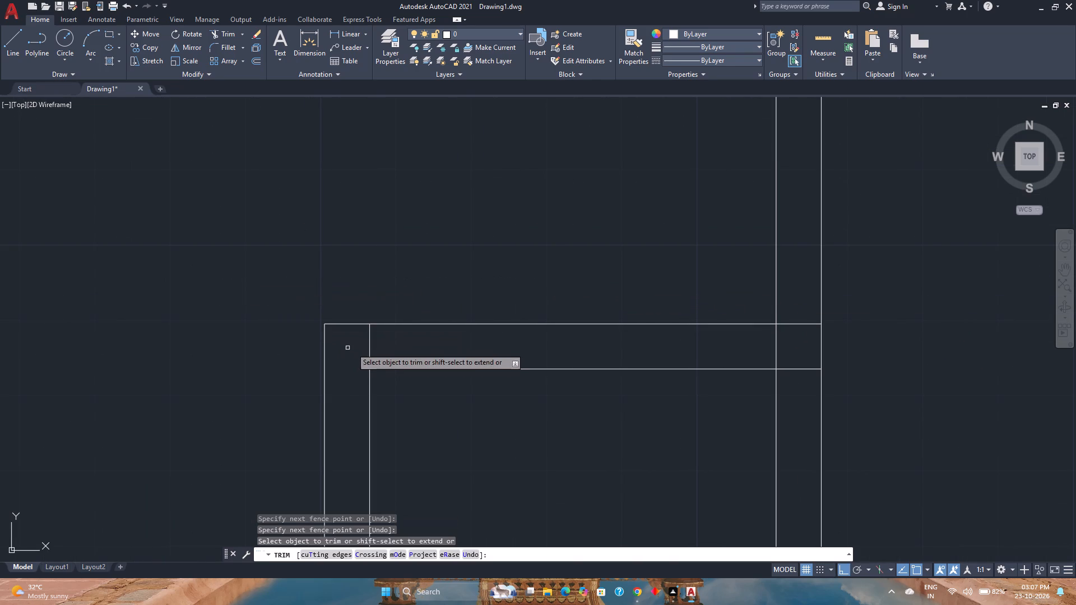
pyautogui.click(356, 347)
pyautogui.click(383, 344)
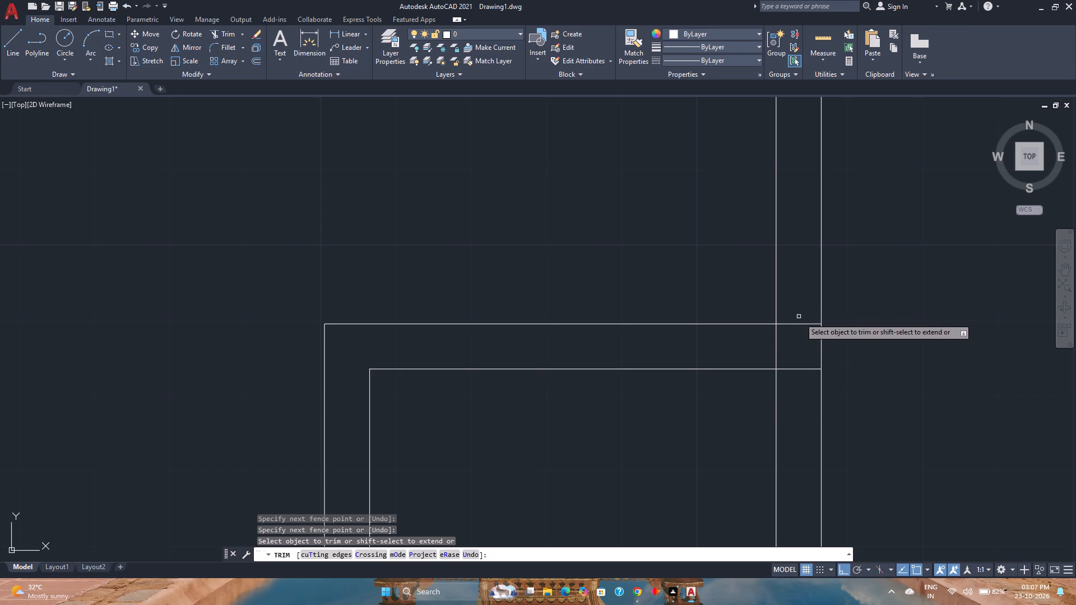
pyautogui.scroll(-2, 623, 433)
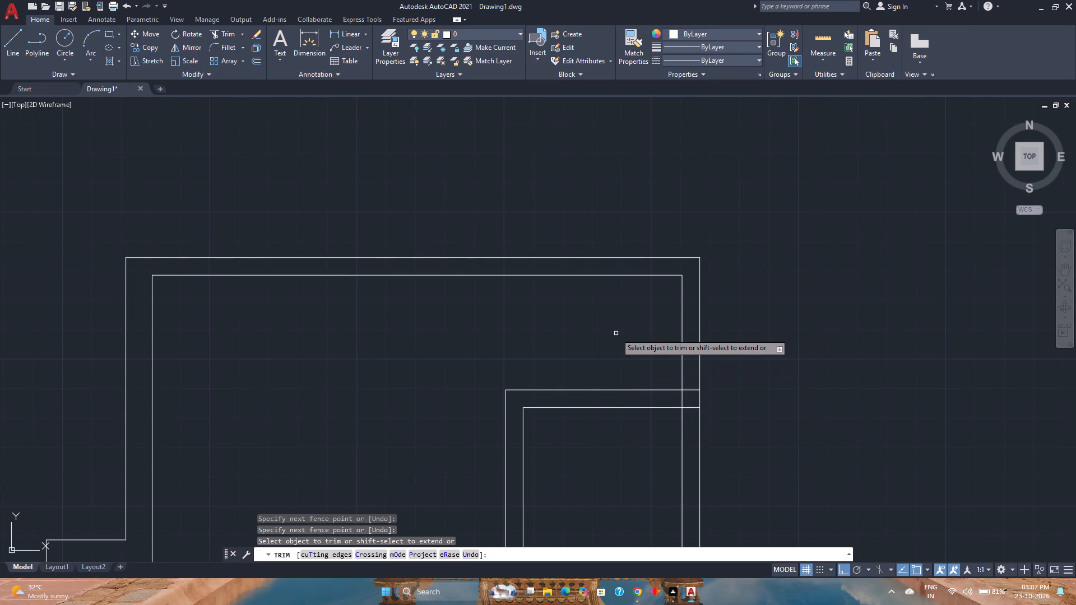
pyautogui.press('Escape')
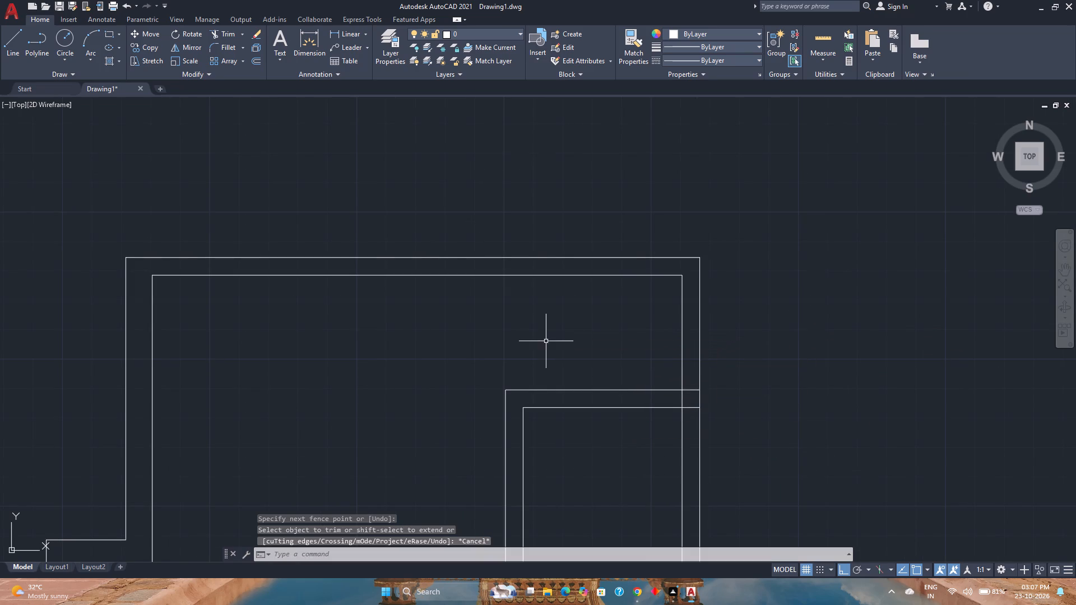
# Trim the crossing wall lines where the small room's top wall meets the main room's right wall.
pyautogui.scroll(-2, 546, 341)
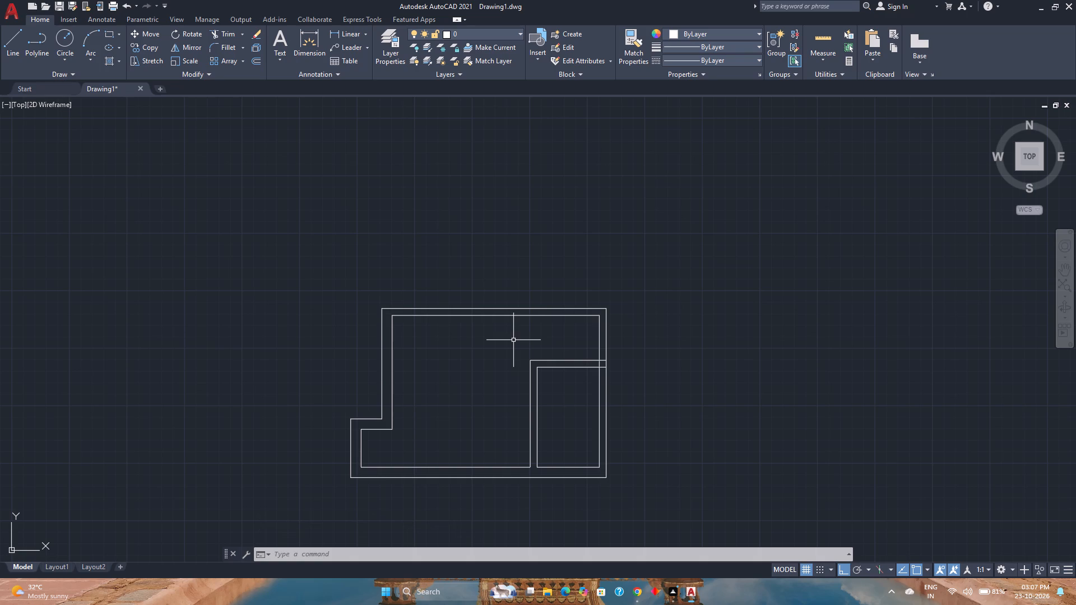
pyautogui.moveTo(600, 443); pyautogui.dragTo(507, 361, button='middle')
pyautogui.moveTo(507, 361); pyautogui.dragTo(486, 348, button='middle')
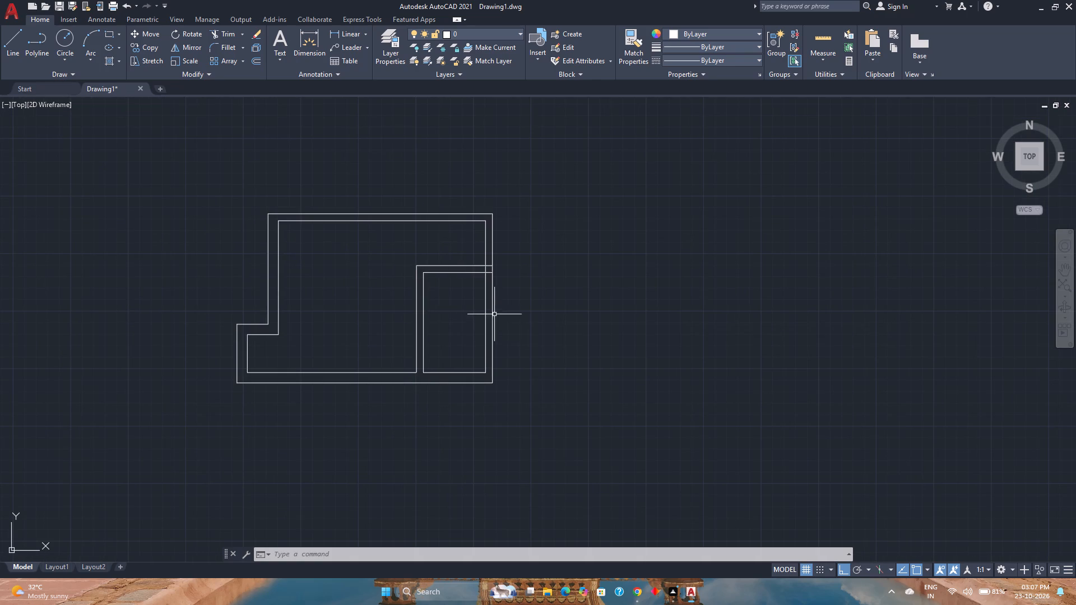
pyautogui.scroll(4, 483, 266)
pyautogui.write('tr')
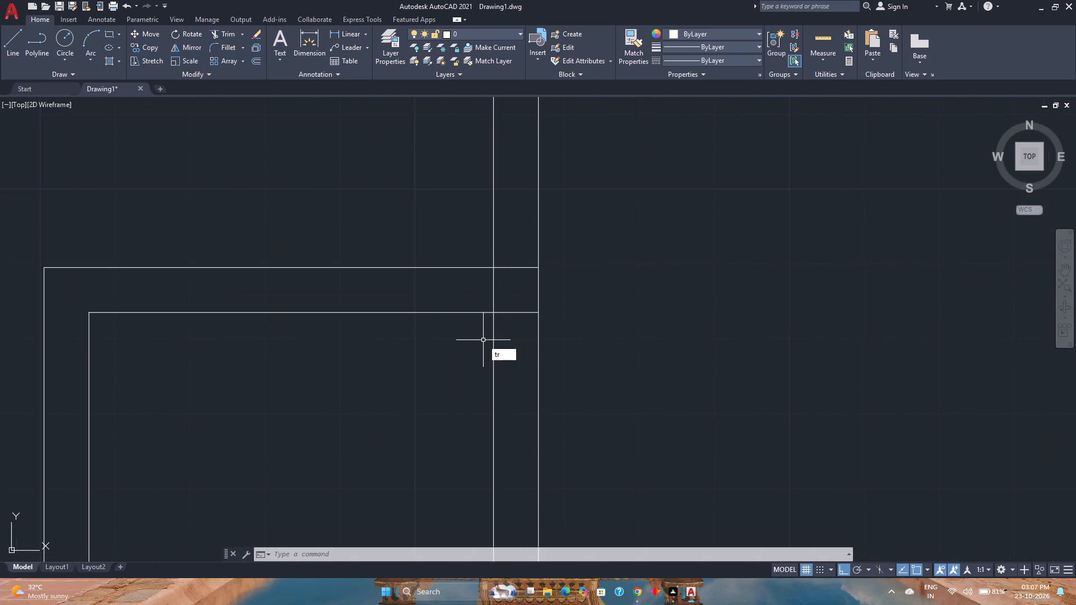
pyautogui.press('Return')
pyautogui.moveTo(503, 288); pyautogui.dragTo(477, 287)
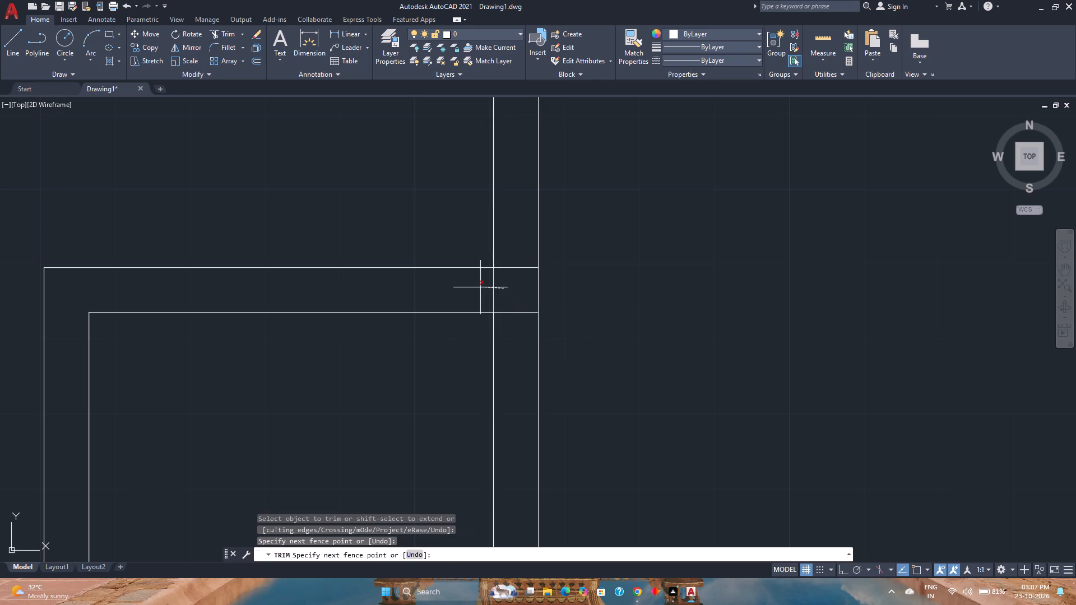
pyautogui.moveTo(477, 287); pyautogui.dragTo(514, 341)
pyautogui.scroll(-1, 512, 340)
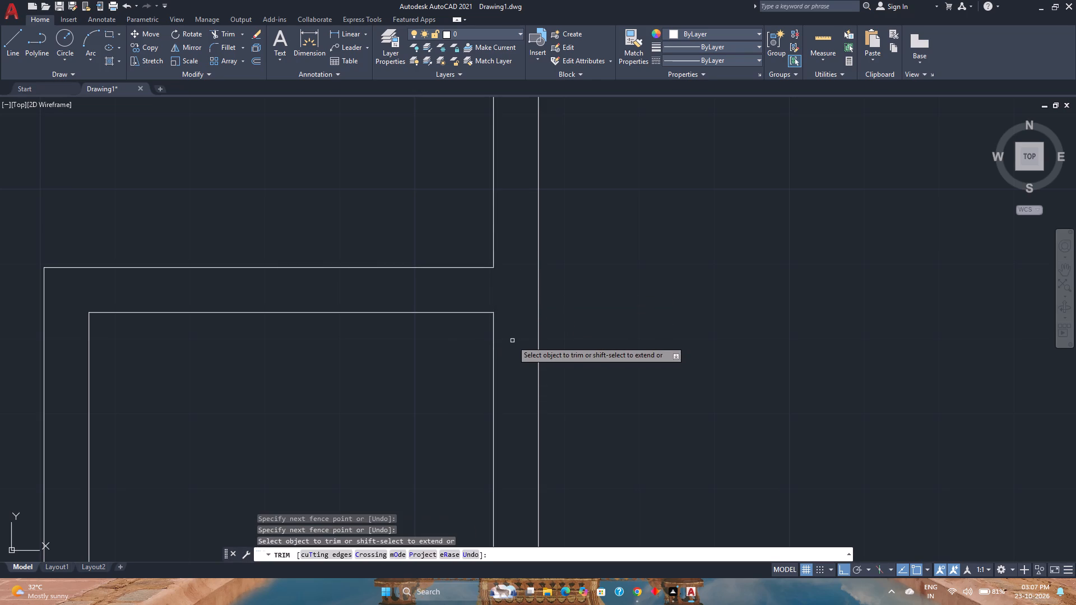
pyautogui.scroll(-1, 512, 340)
# Draw a wall stub from the plan's outer lower right corner: 3' down, 6" left, and back up to the outer bottom wall line.
pyautogui.click(21, 36)
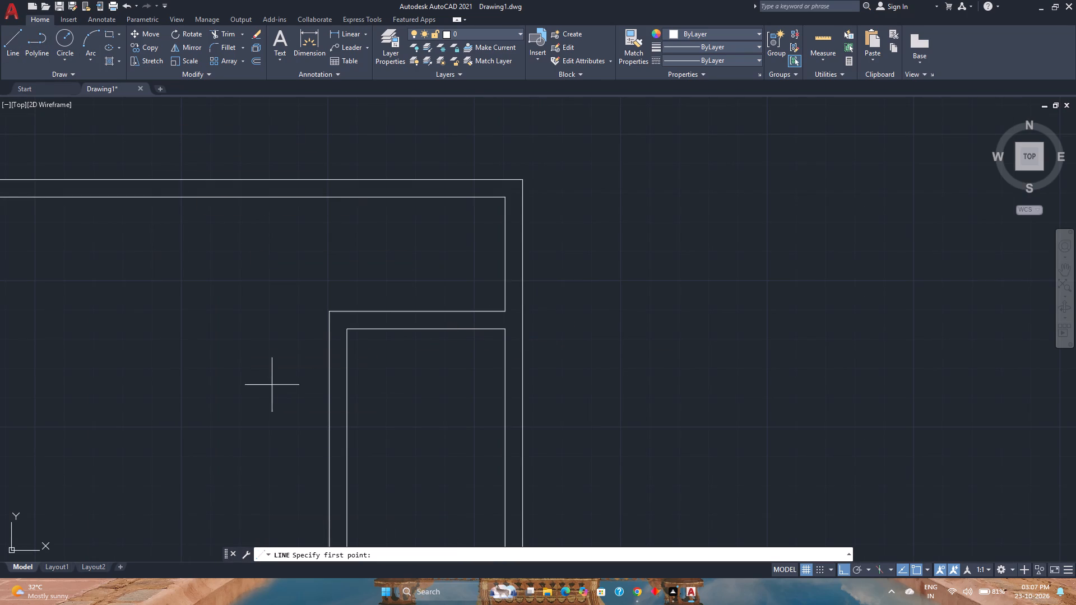
pyautogui.scroll(-4, 418, 434)
pyautogui.scroll(7, 432, 473)
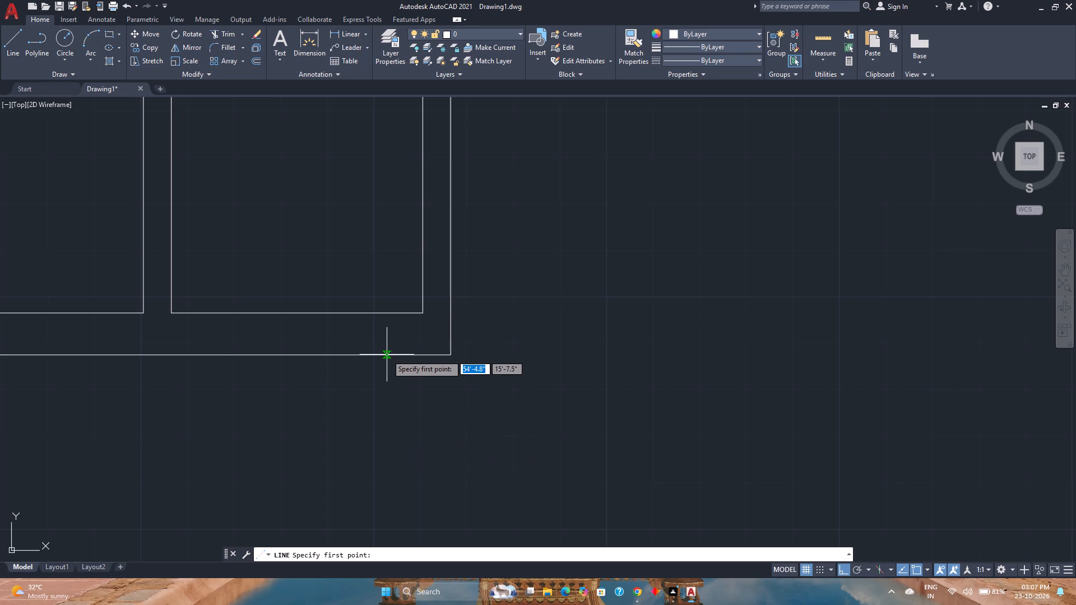
pyautogui.click(452, 355)
pyautogui.scroll(-1, 460, 418)
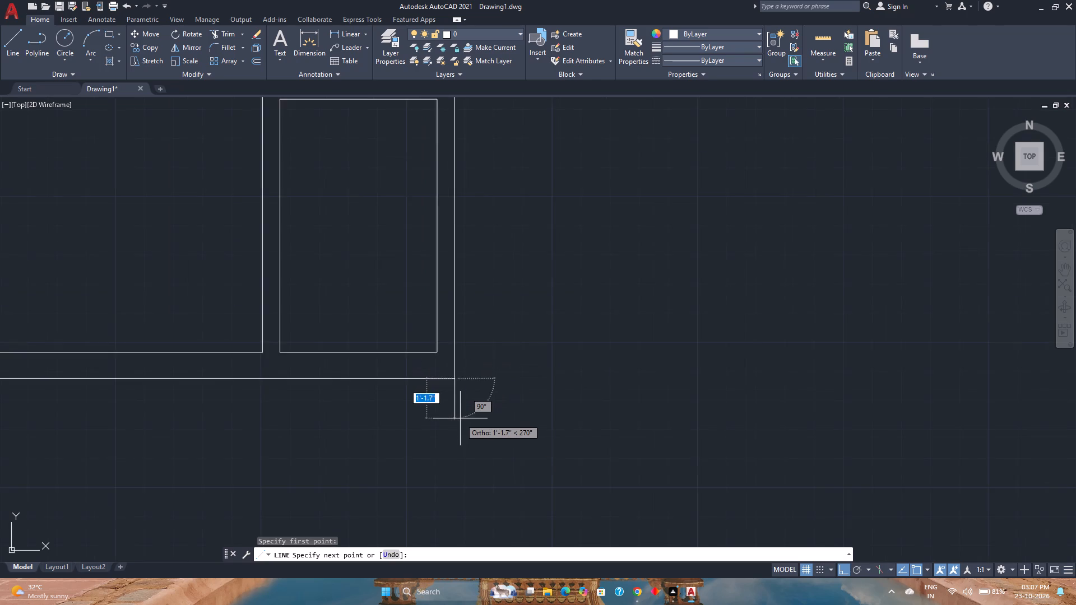
pyautogui.scroll(-2, 460, 418)
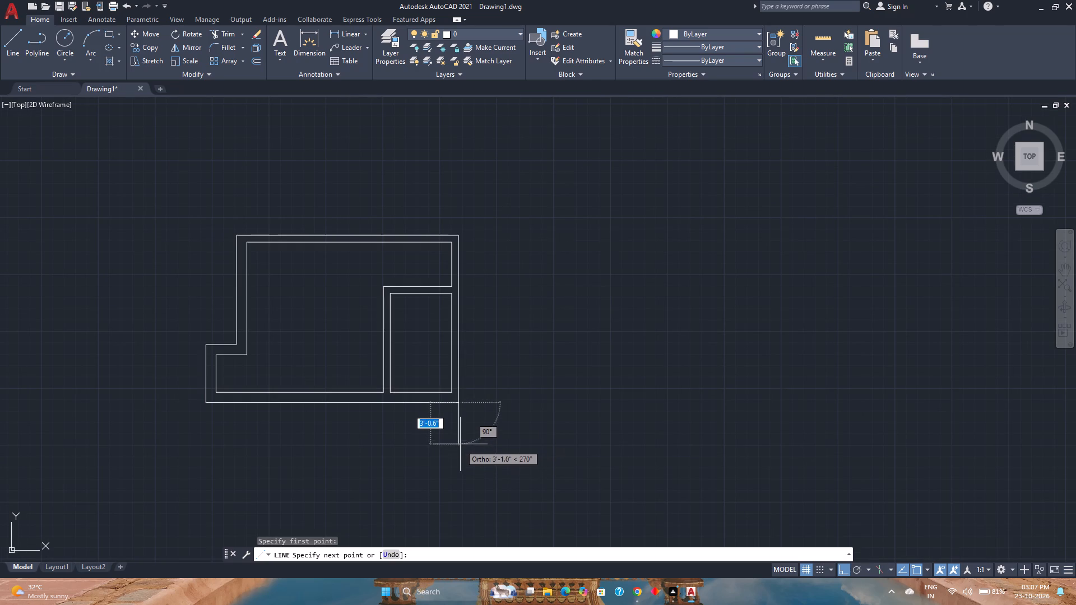
pyautogui.write("3'")
pyautogui.press('Return')
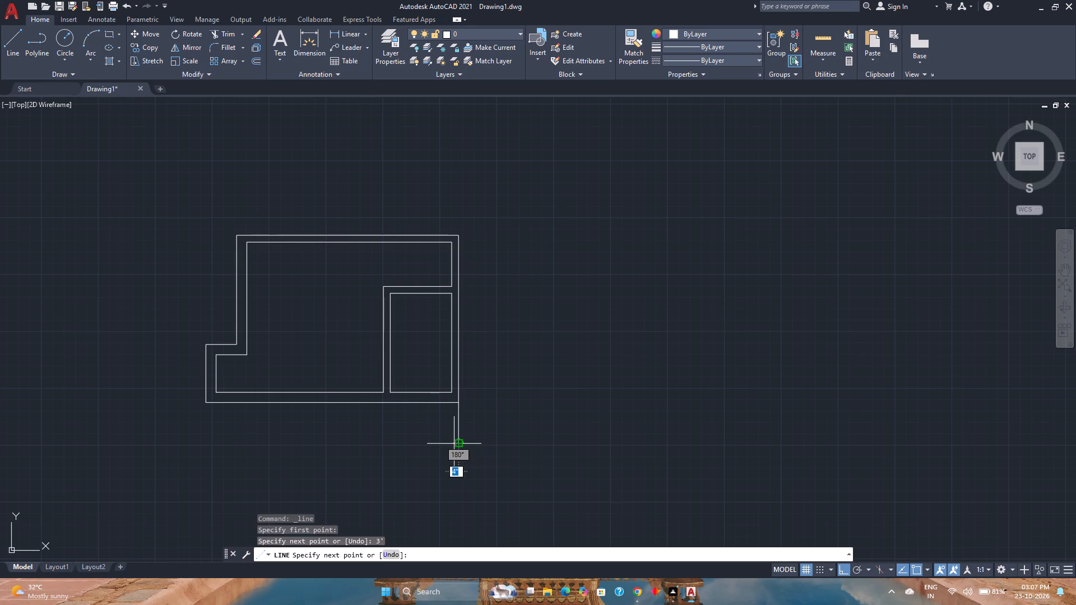
pyautogui.press('6')
pyautogui.press('Return')
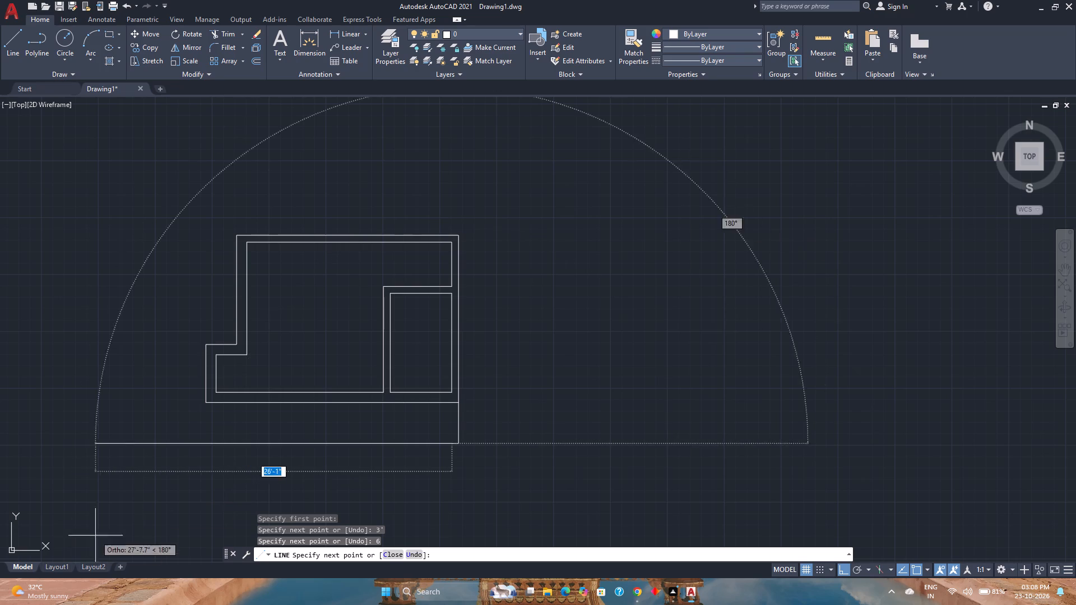
pyautogui.scroll(4, 442, 394)
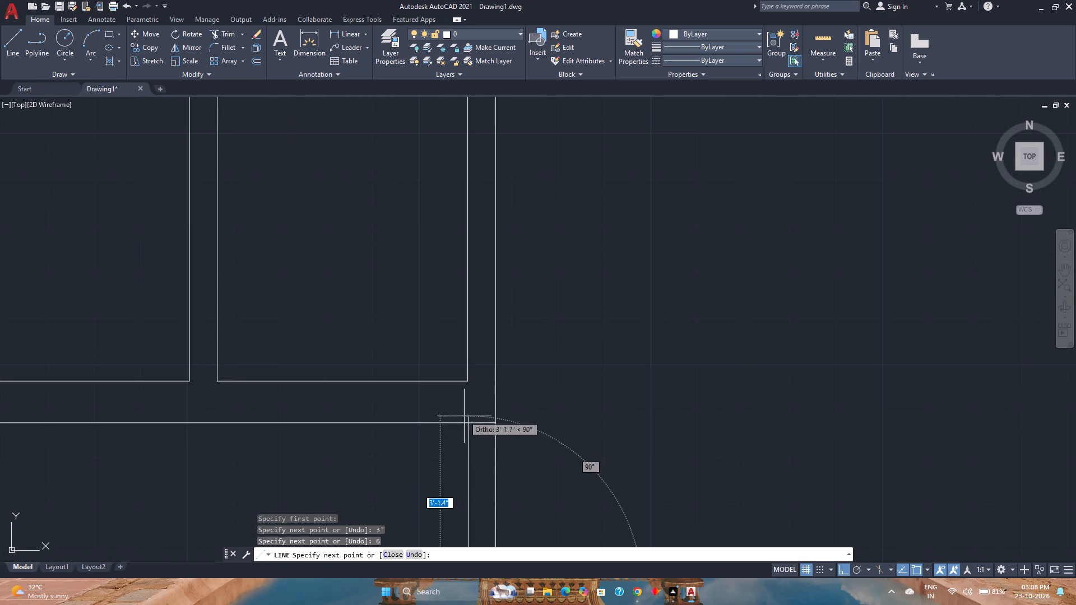
pyautogui.click(469, 423)
pyautogui.press('Escape')
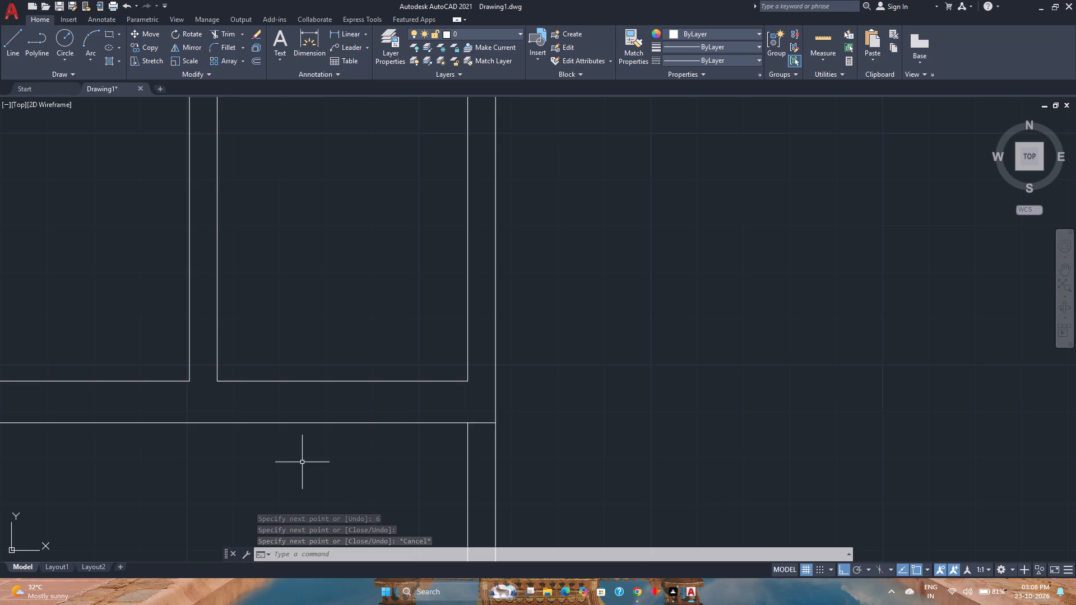
# Mirror the wall stub to its left about a vertical line midway between its inner top corner and the small room's centreline, keeping the original.
pyautogui.scroll(-1, 304, 460)
pyautogui.moveTo(304, 460); pyautogui.dragTo(324, 378, button='middle')
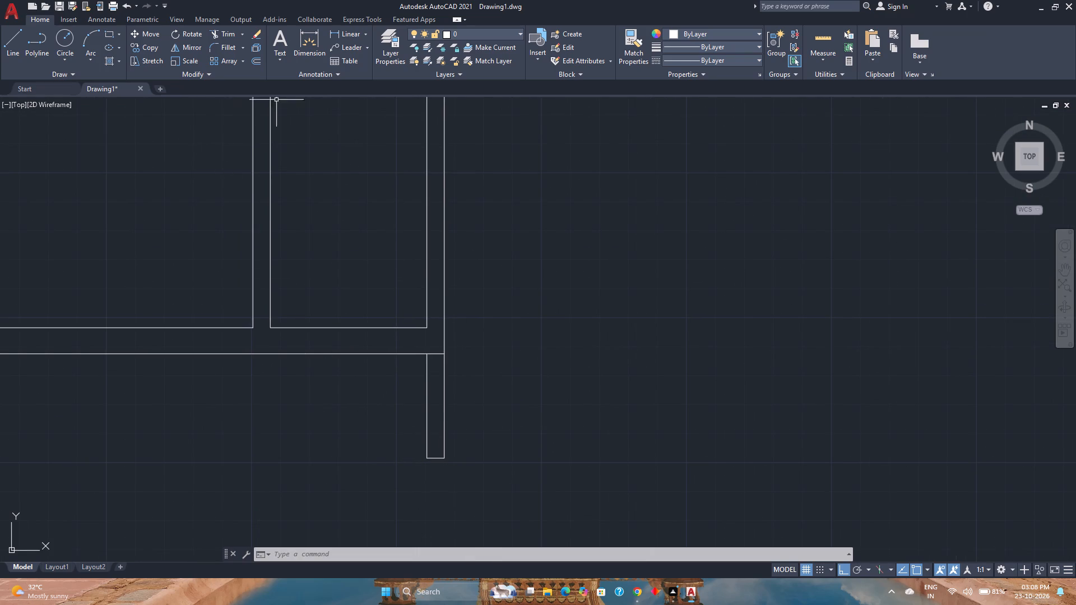
pyautogui.click(470, 428)
pyautogui.click(340, 409)
pyautogui.click(459, 482)
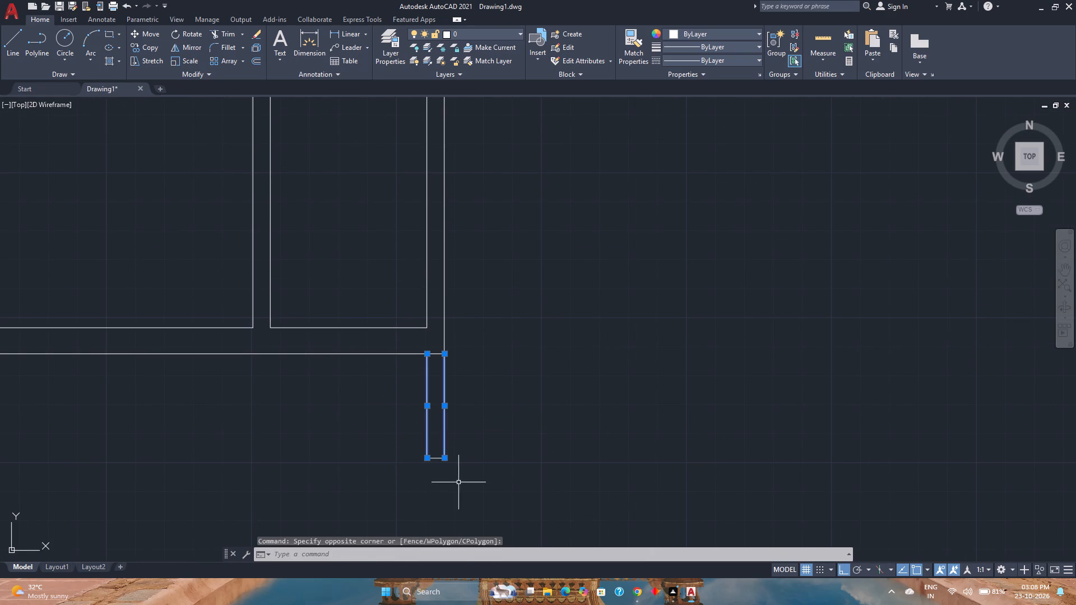
pyautogui.click(398, 441)
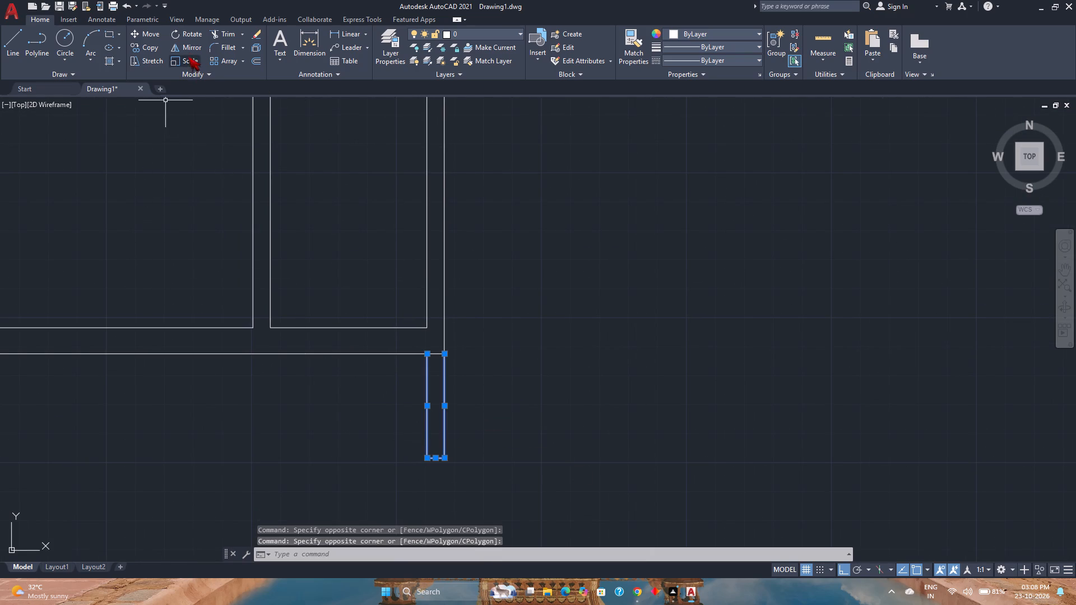
pyautogui.click(189, 52)
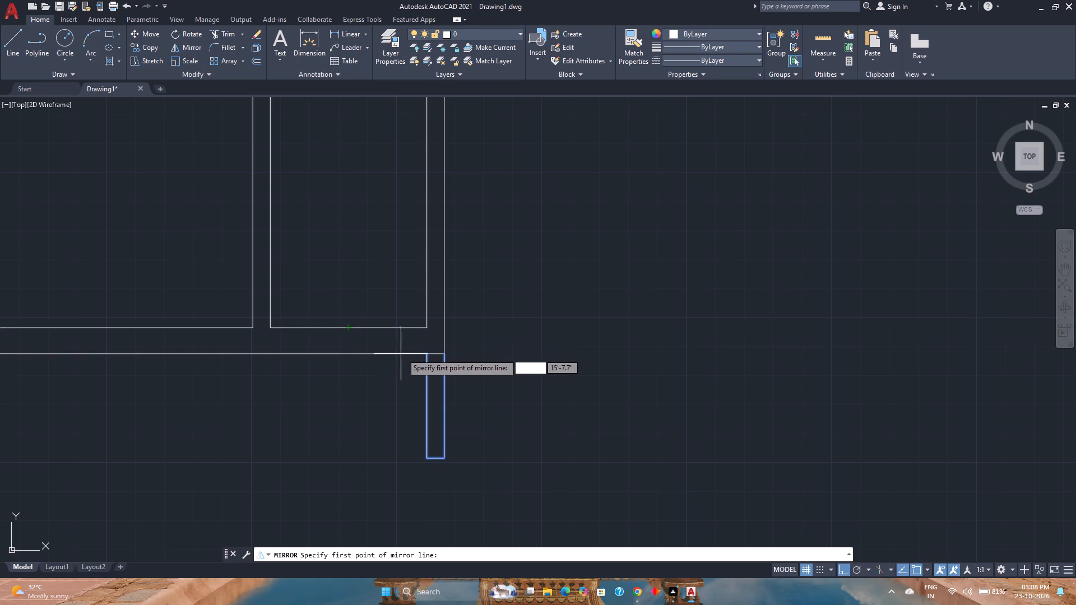
pyautogui.write('m2p')
pyautogui.press('Return')
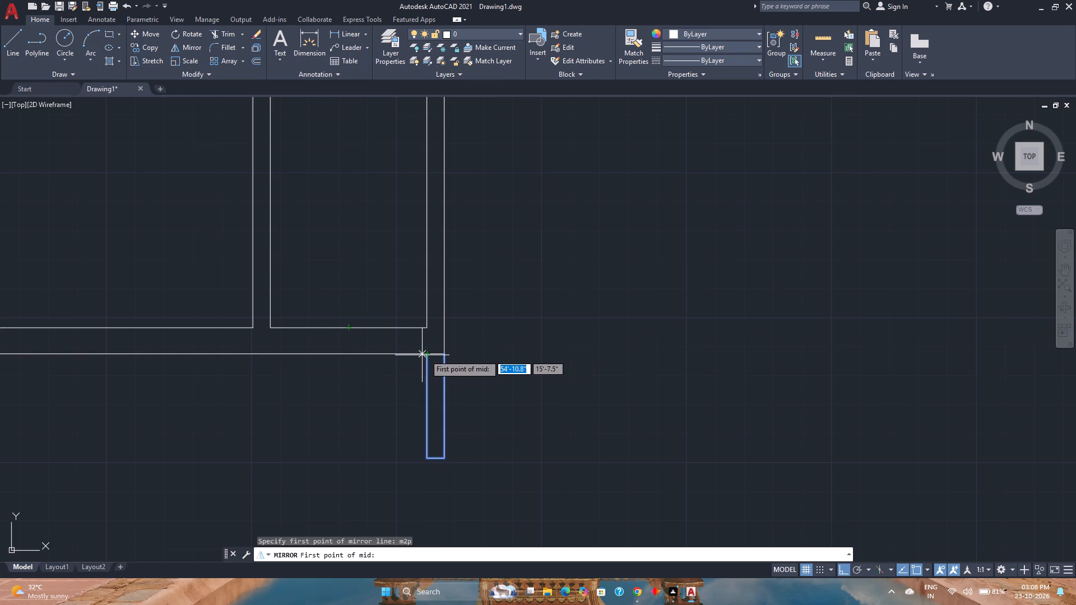
pyautogui.click(425, 355)
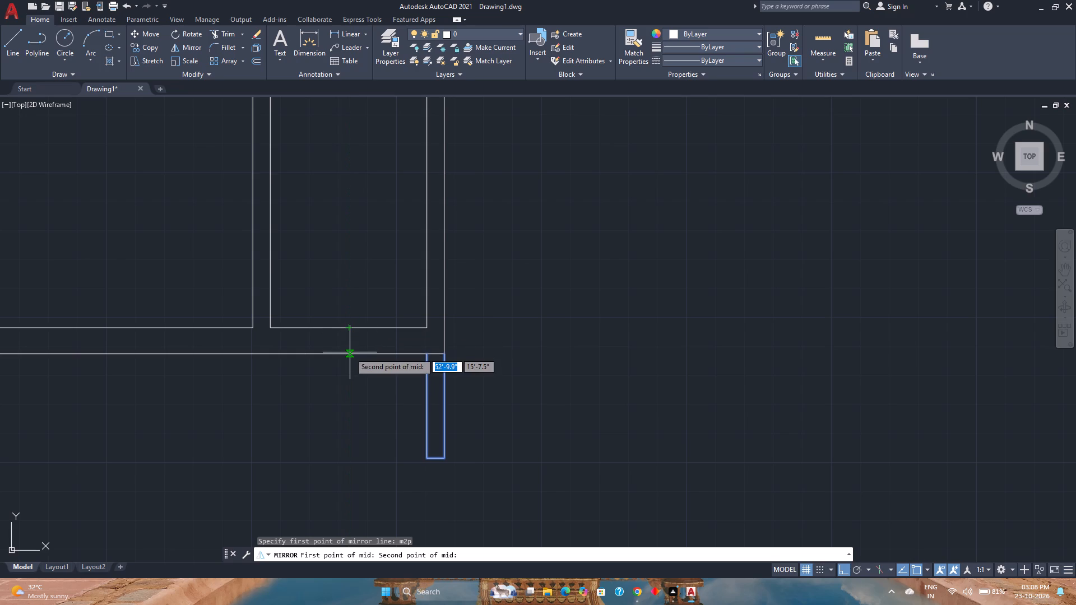
pyautogui.click(350, 352)
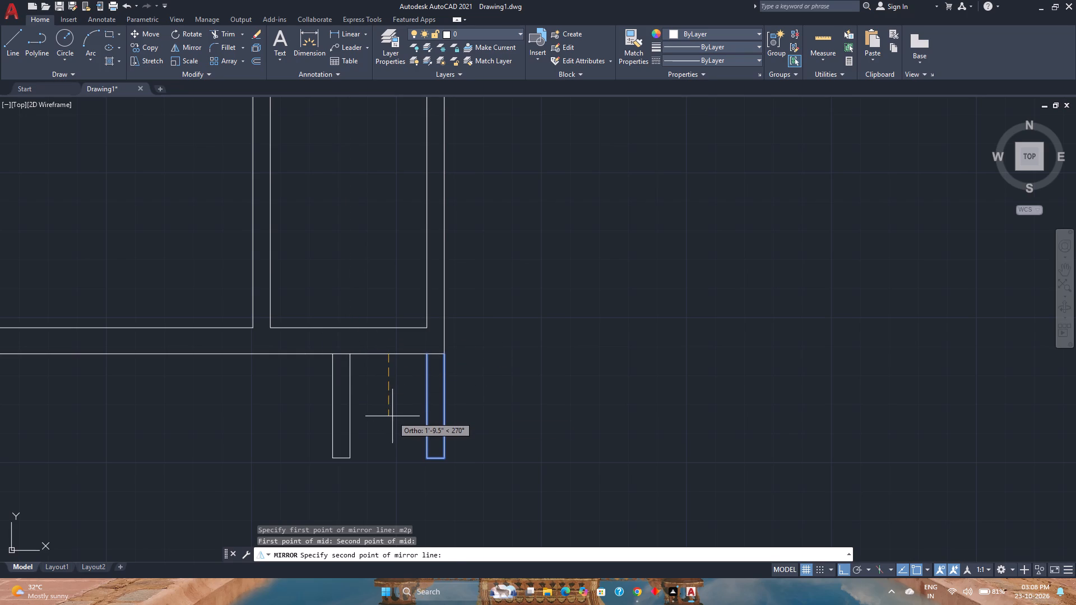
pyautogui.click(392, 416)
pyautogui.moveTo(419, 459); pyautogui.dragTo(392, 416)
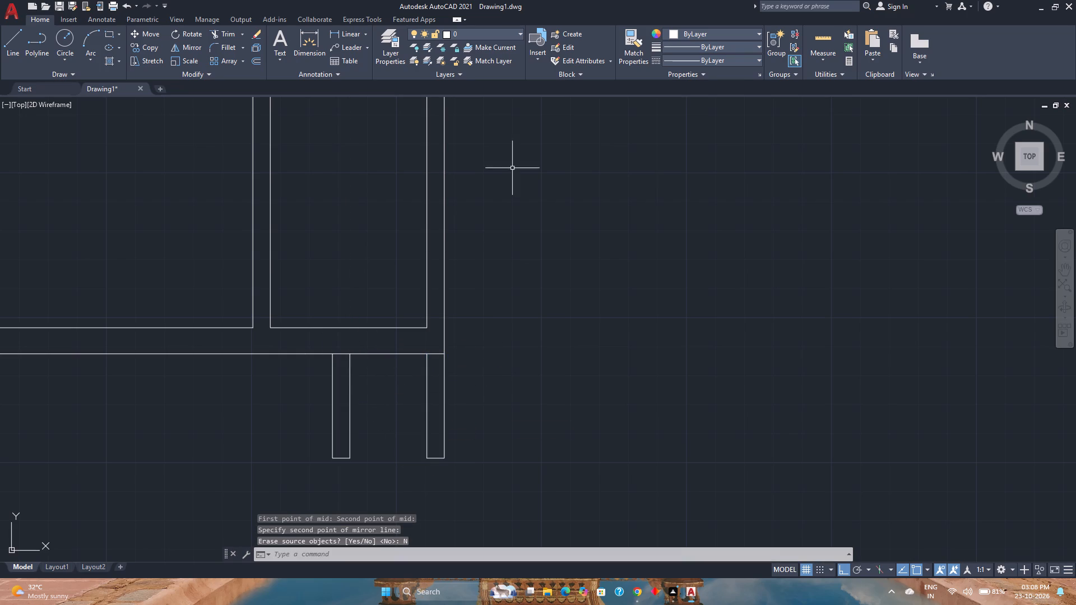
# Measure the clear gap between the two wall stubs below the small room.
pyautogui.click(815, 44)
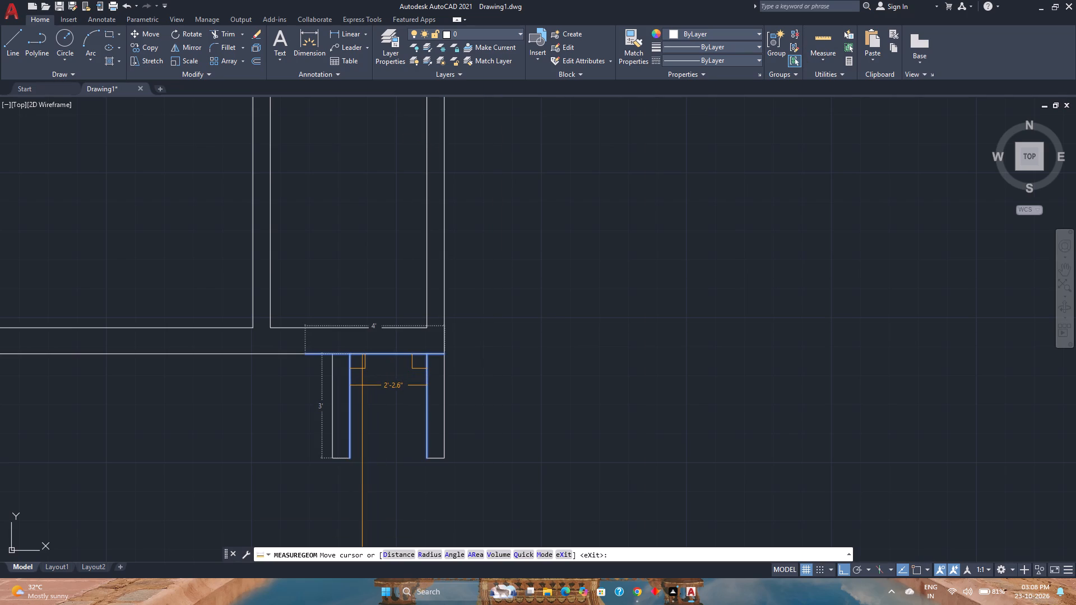
pyautogui.press('Escape')
# Move the mirrored wall stub 2.6" to the right, toward the original stub.
pyautogui.click(383, 468)
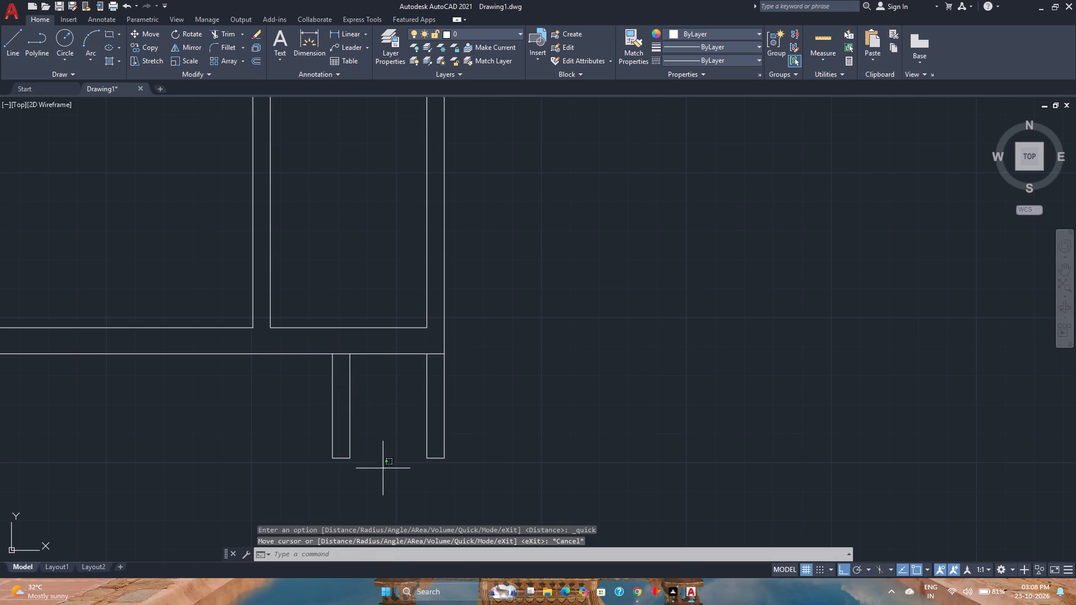
pyautogui.click(313, 390)
pyautogui.press('m')
pyautogui.press('Return')
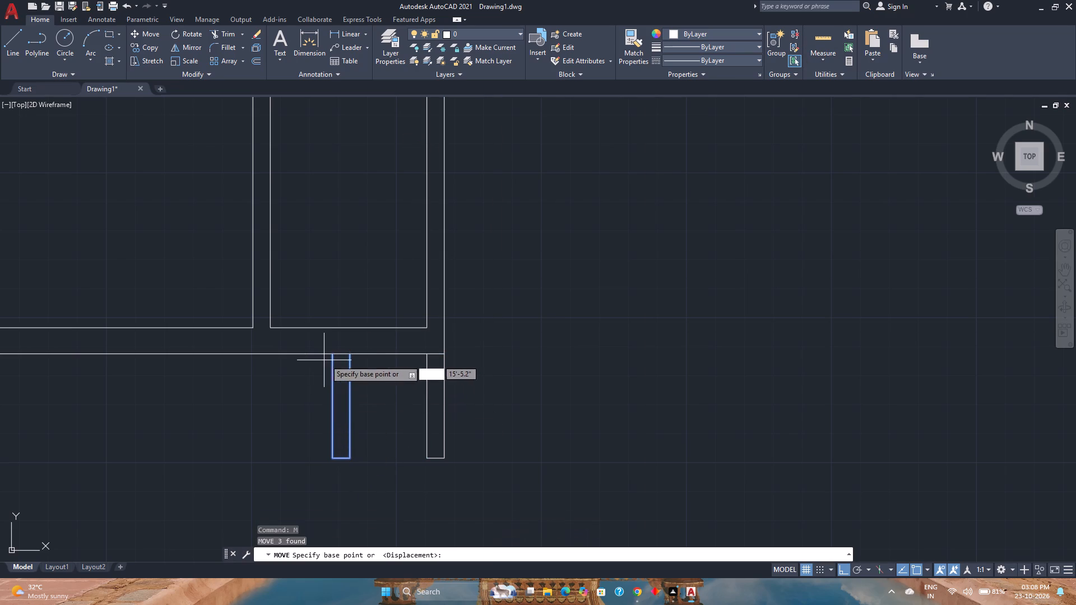
pyautogui.scroll(2, 335, 360)
pyautogui.click(369, 346)
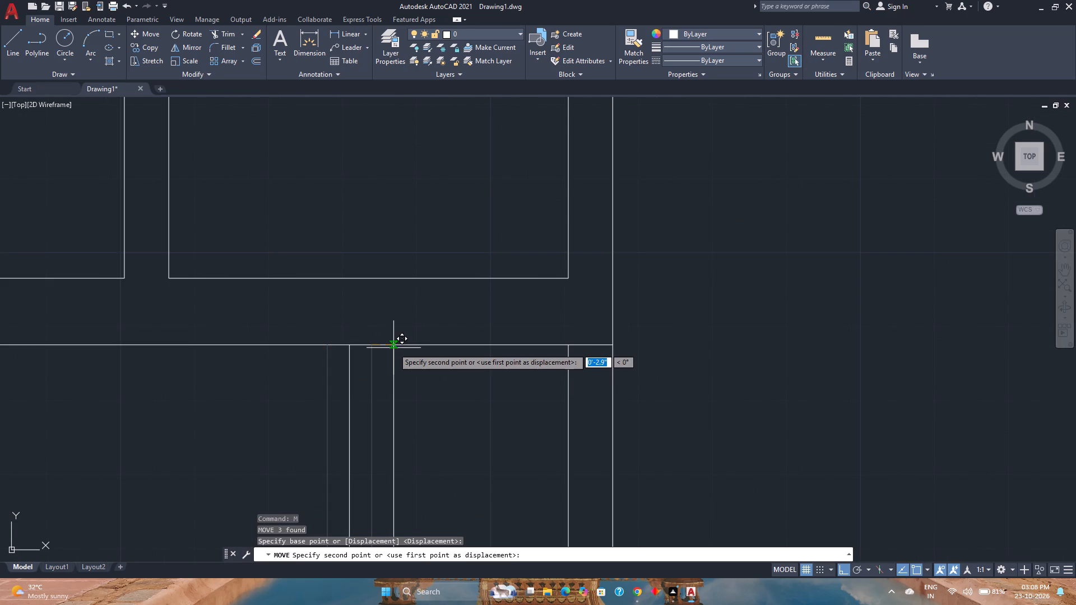
pyautogui.press('2')
pyautogui.write('.6')
pyautogui.hotkey('shift', '"')
pyautogui.press('Return')
# Trim the outer bottom wall line across the tops of both wall stubs to open them into the wall.
pyautogui.scroll(-3, 424, 389)
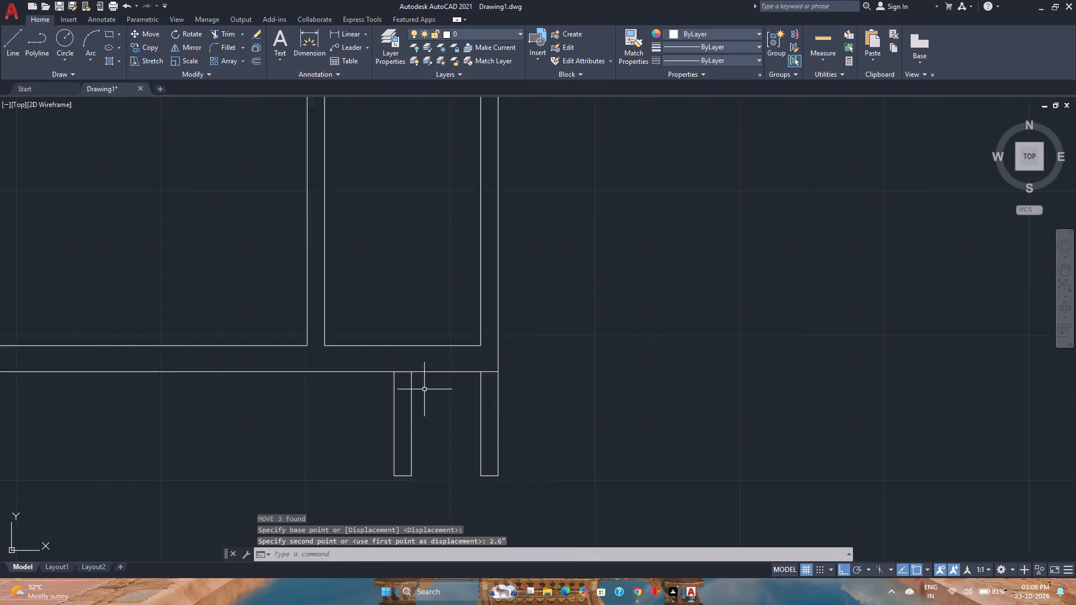
pyautogui.moveTo(424, 389); pyautogui.dragTo(396, 341, button='middle')
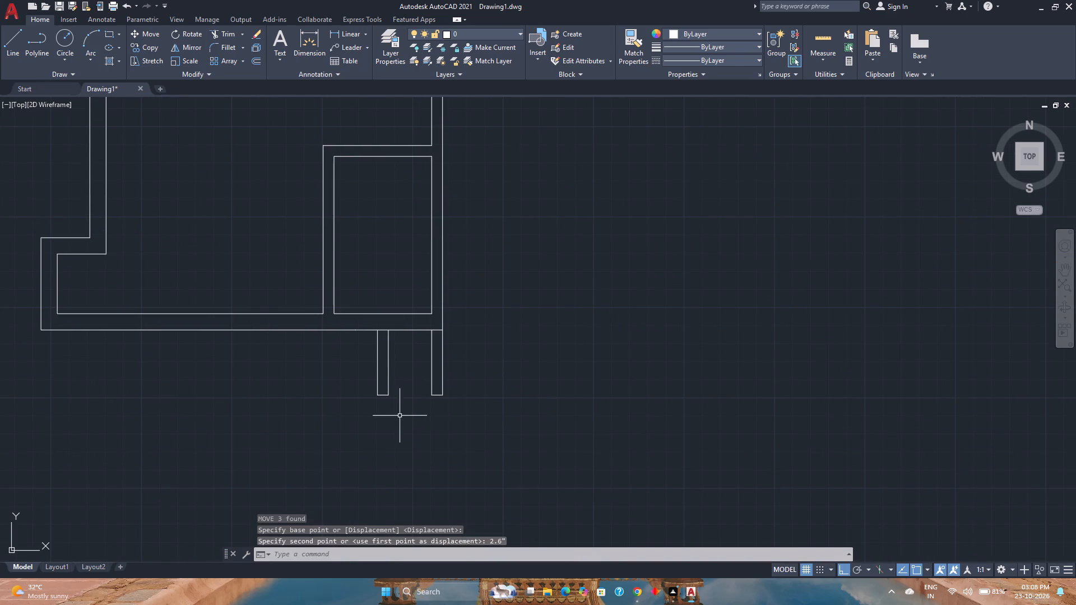
pyautogui.scroll(1, 387, 359)
pyautogui.write('tr')
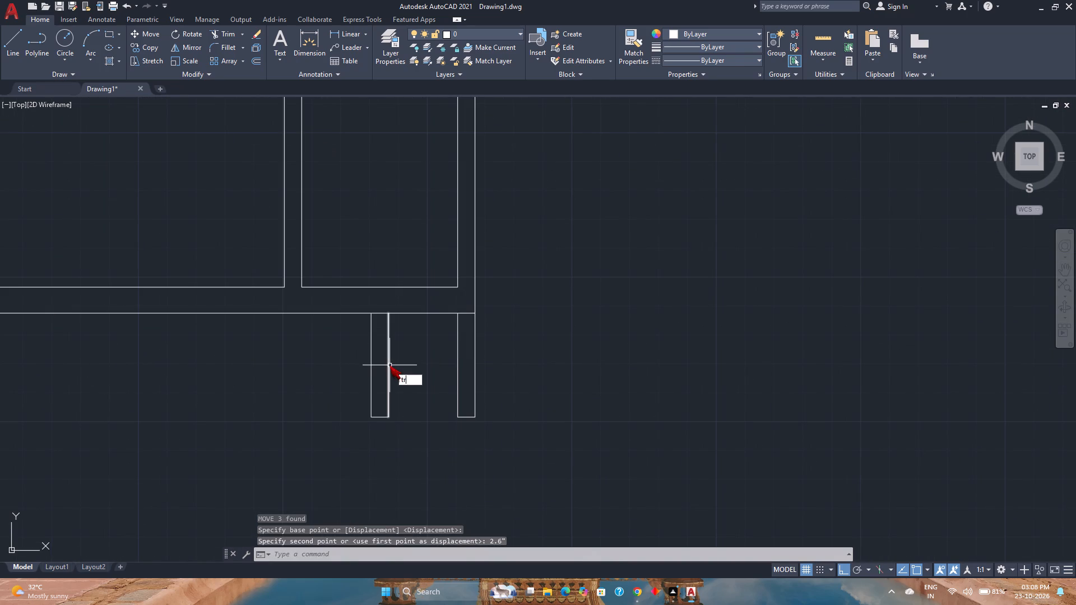
pyautogui.press('Return')
pyautogui.scroll(3, 383, 310)
pyautogui.click(383, 310)
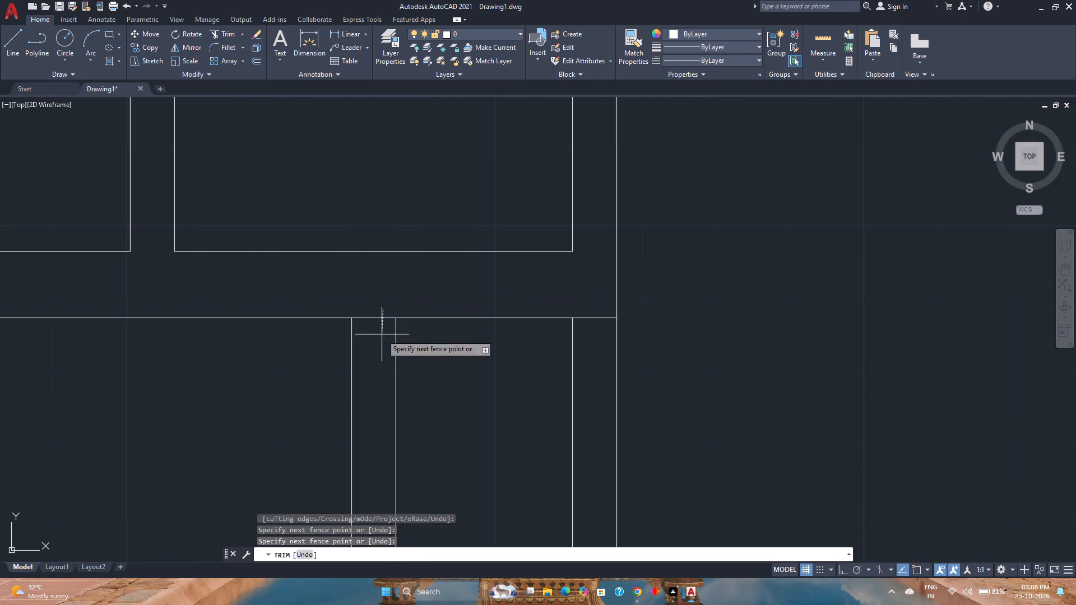
pyautogui.click(382, 334)
pyautogui.click(602, 304)
pyautogui.click(600, 335)
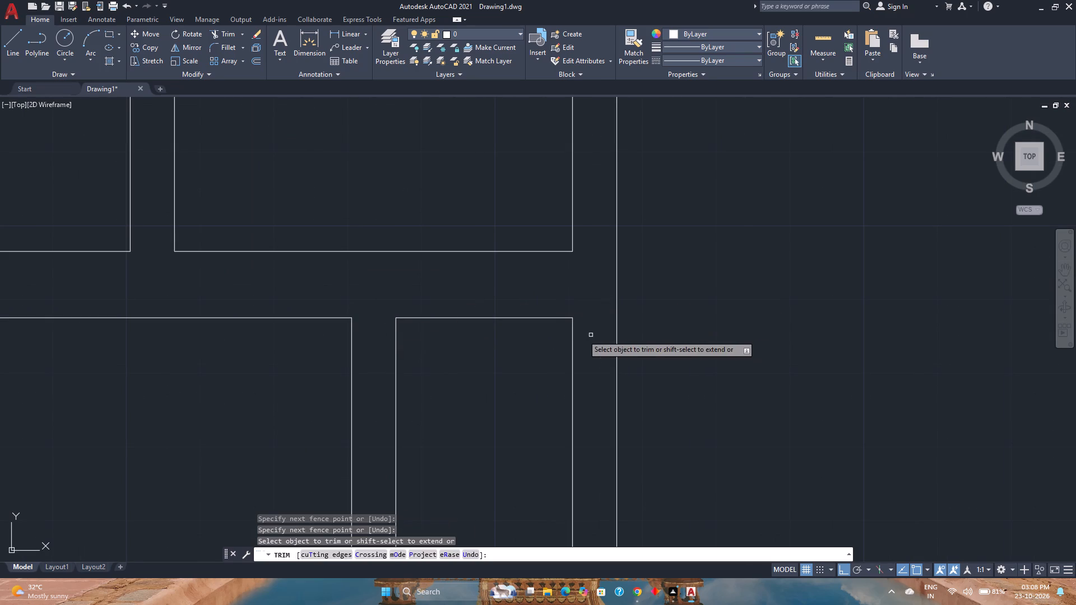
pyautogui.press('Escape')
# Join the two collinear pieces of the outer bottom wall line left of the mirrored stub into one line.
pyautogui.scroll(-3, 269, 352)
pyautogui.moveTo(269, 352); pyautogui.dragTo(376, 385, button='middle')
pyautogui.click(377, 385)
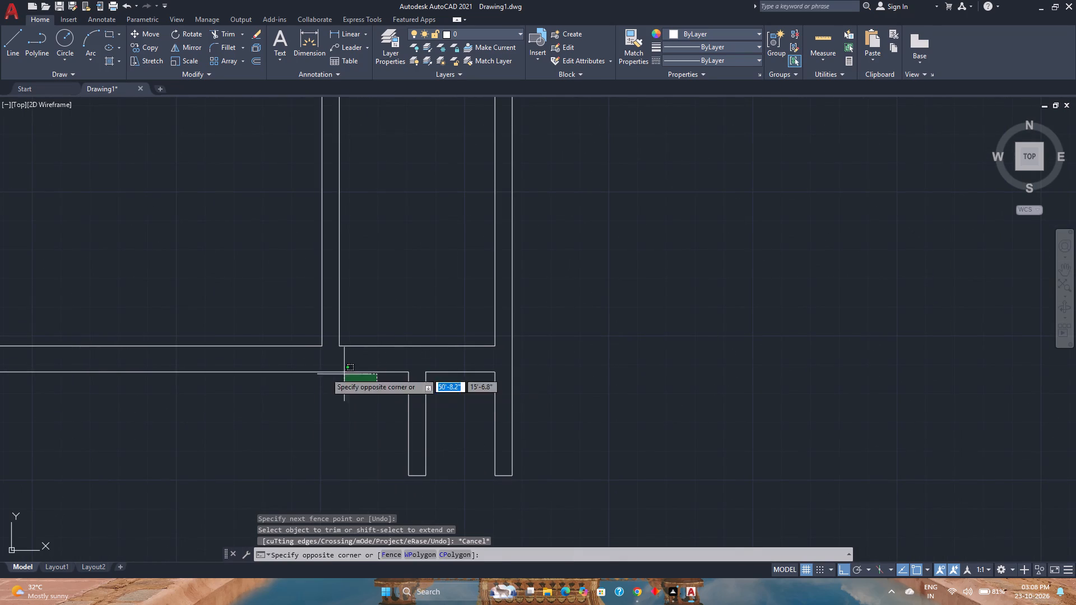
pyautogui.click(256, 358)
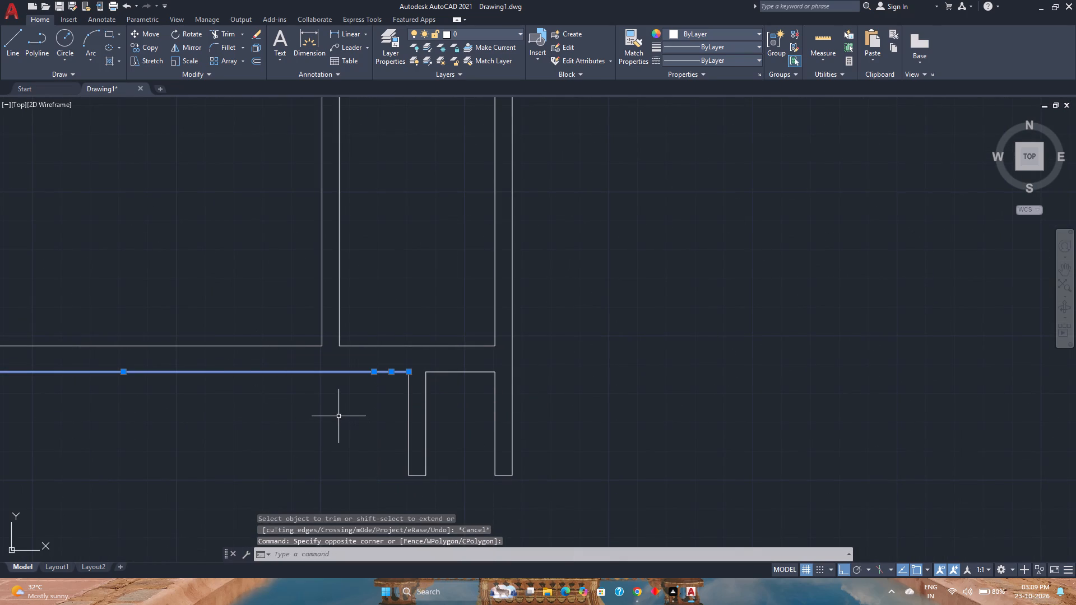
pyautogui.press('j')
pyautogui.press('Return')
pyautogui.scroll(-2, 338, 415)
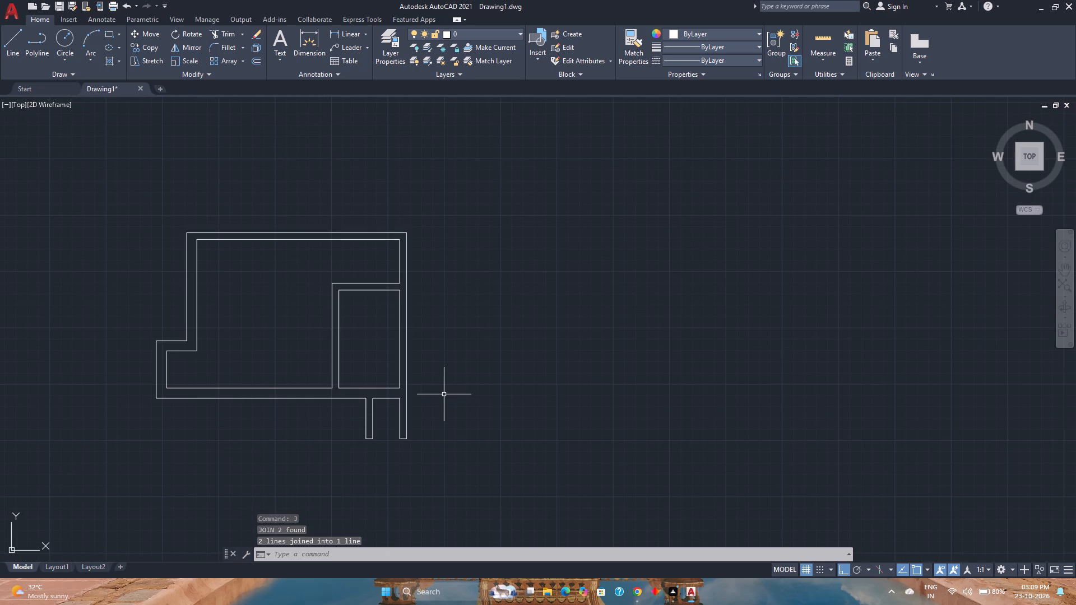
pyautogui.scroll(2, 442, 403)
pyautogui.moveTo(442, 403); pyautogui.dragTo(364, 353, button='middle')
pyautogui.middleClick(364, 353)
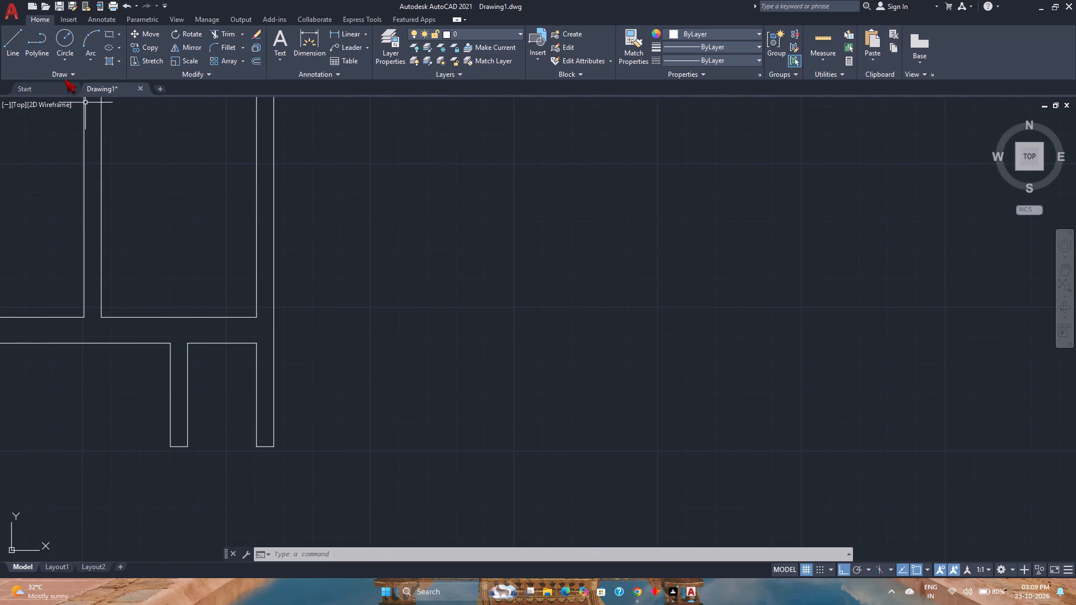
# Copy the bottom end line of the wall stub under the small room's outer wall 3" upward.
pyautogui.click(22, 47)
pyautogui.press('Escape')
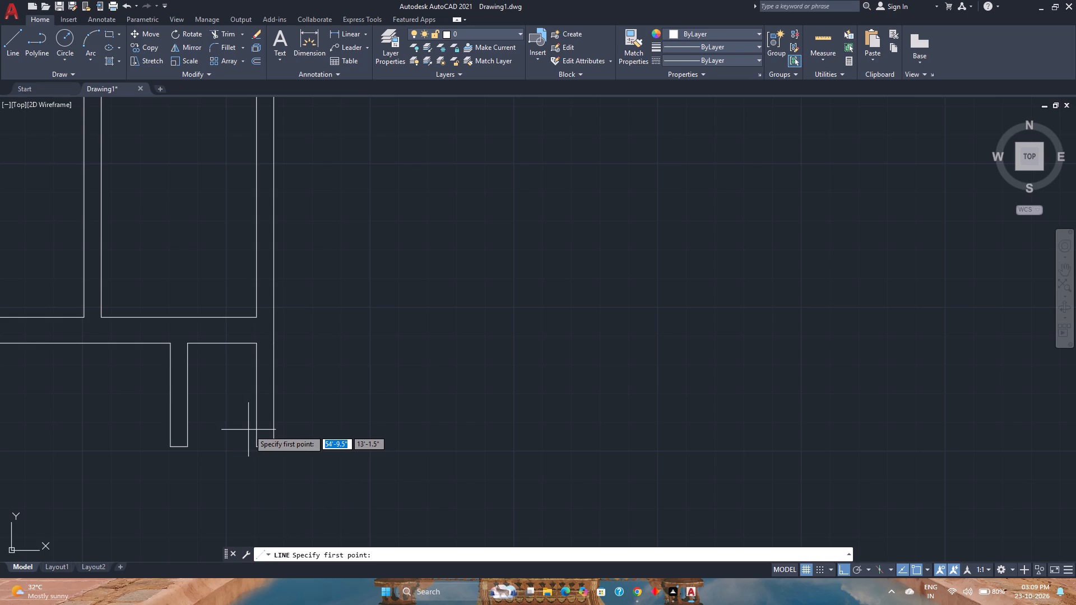
pyautogui.scroll(2, 256, 448)
pyautogui.click(274, 441)
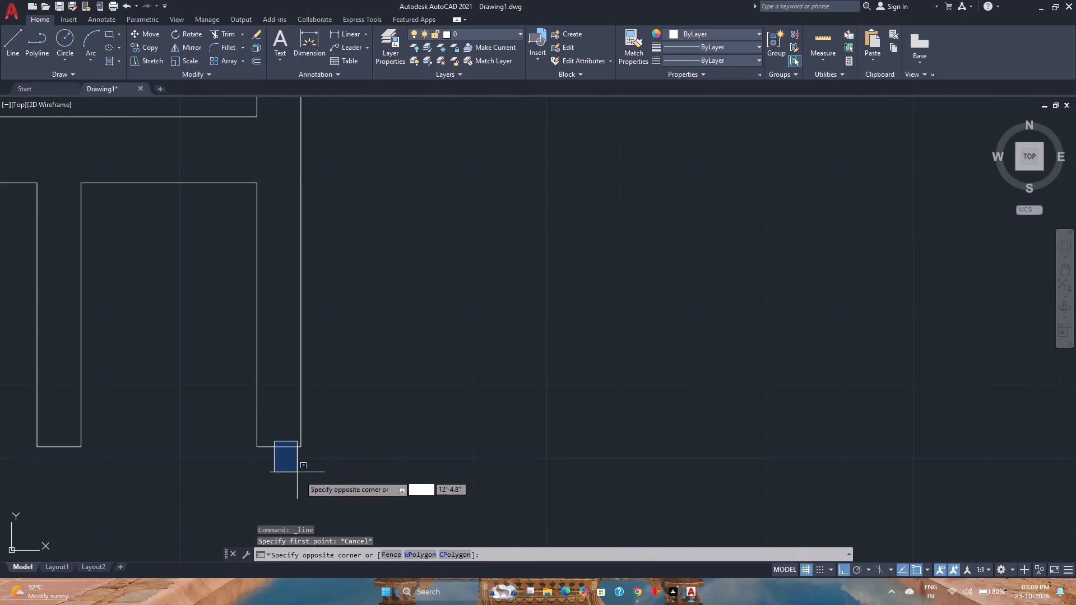
pyautogui.click(299, 475)
pyautogui.click(294, 472)
pyautogui.click(273, 433)
pyautogui.press('m')
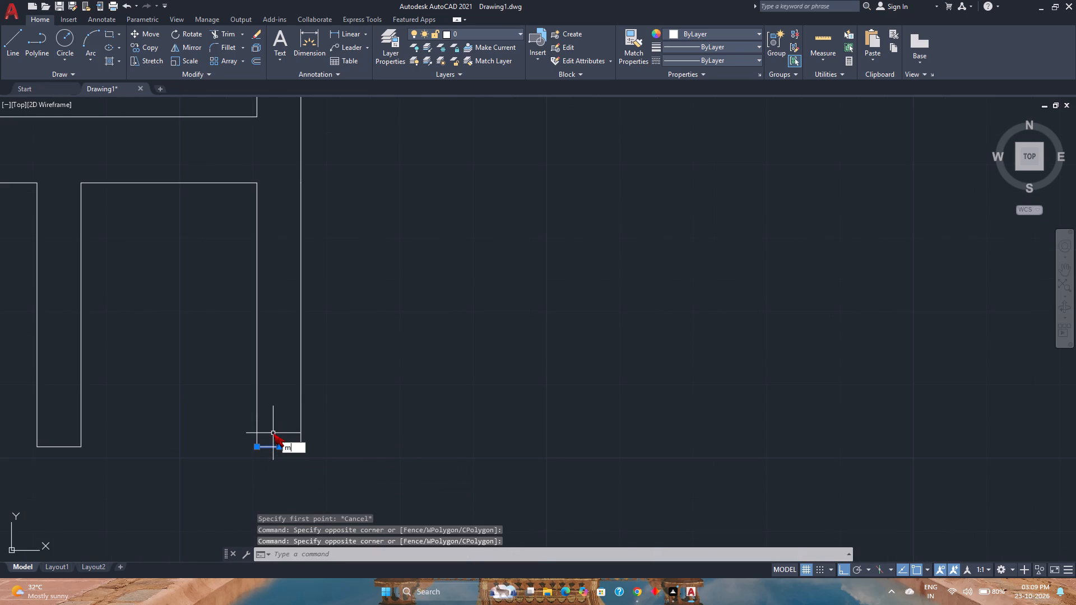
pyautogui.press('BackSpace')
pyautogui.write('co')
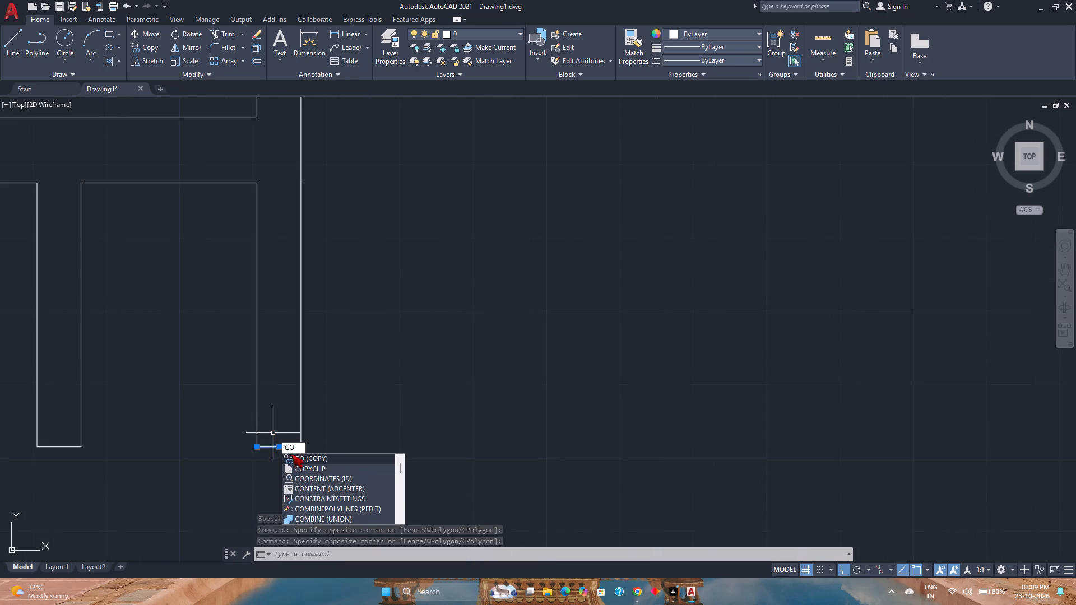
pyautogui.press('Return')
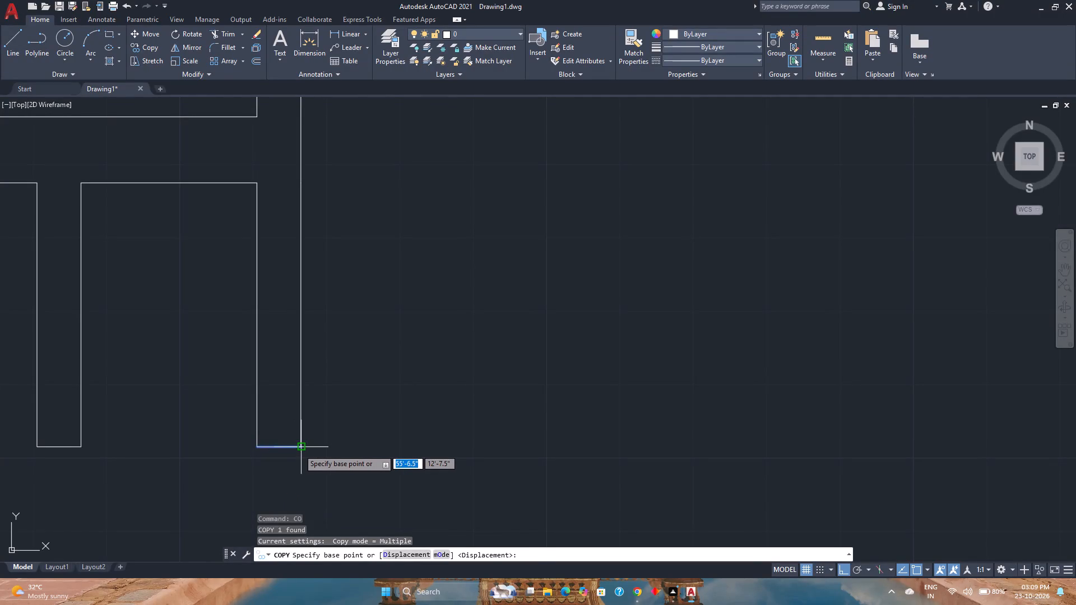
pyautogui.click(299, 449)
pyautogui.press('3')
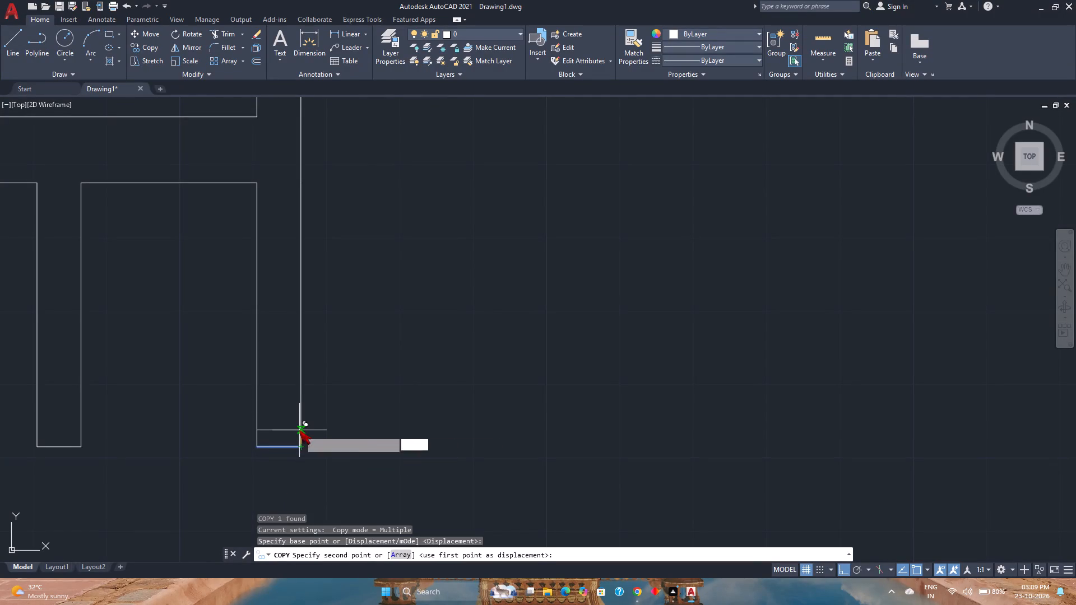
pyautogui.press('Return')
pyautogui.press('Escape')
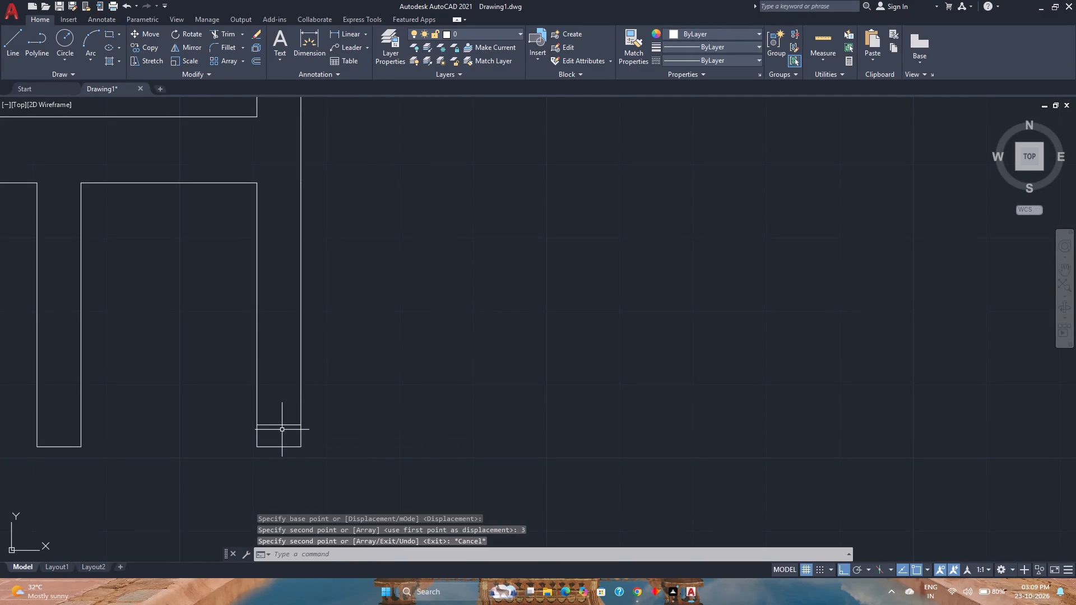
# Move the copied end line sideways so it starts at the outer face of the right wall and projects outward.
pyautogui.click(282, 430)
pyautogui.click(278, 422)
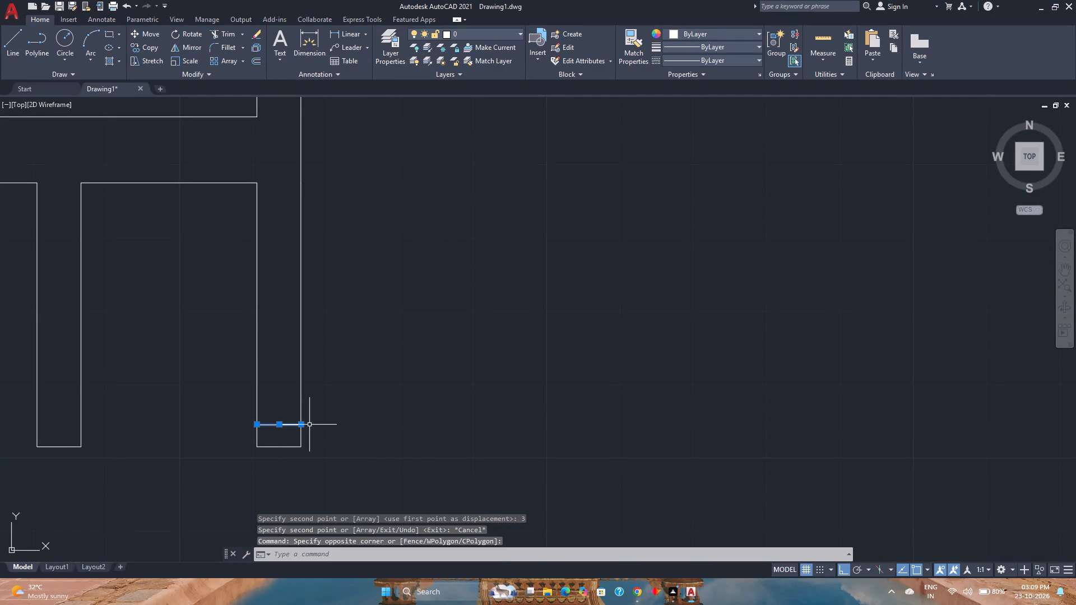
pyautogui.press('m')
pyautogui.press('Return')
pyautogui.scroll(2, 257, 430)
pyautogui.click(255, 421)
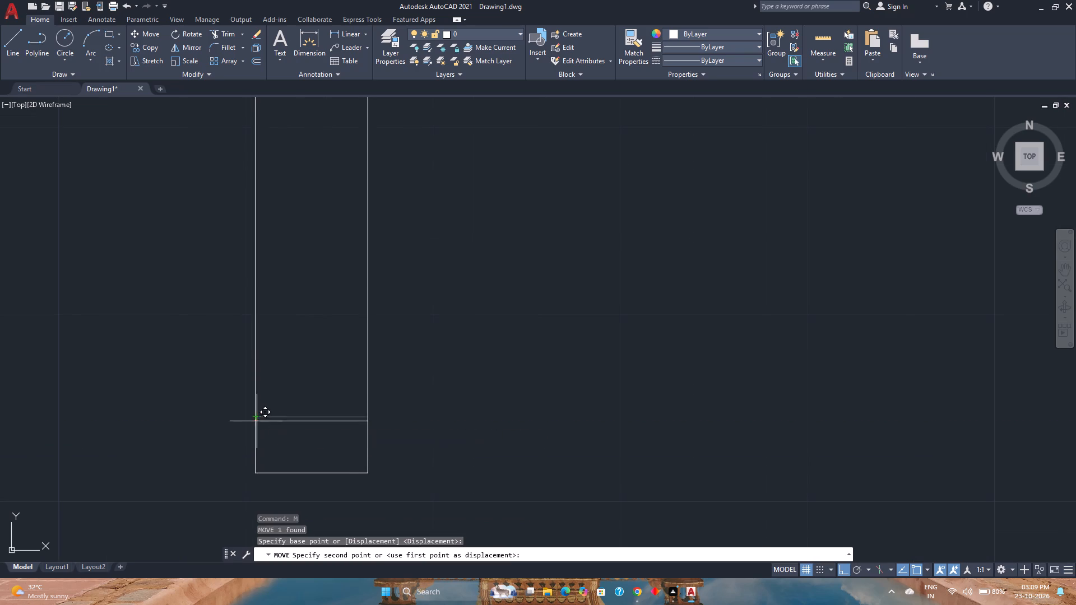
pyautogui.click(365, 417)
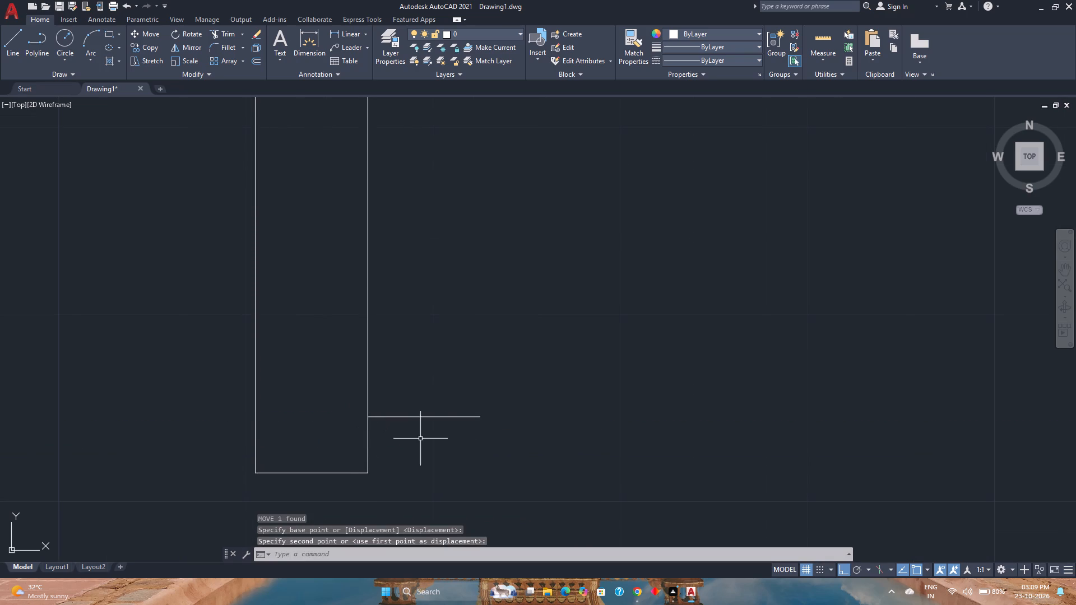
# Stretch the free end of the projecting line 10'4.5" to the right.
pyautogui.scroll(-2, 475, 440)
pyautogui.click(474, 432)
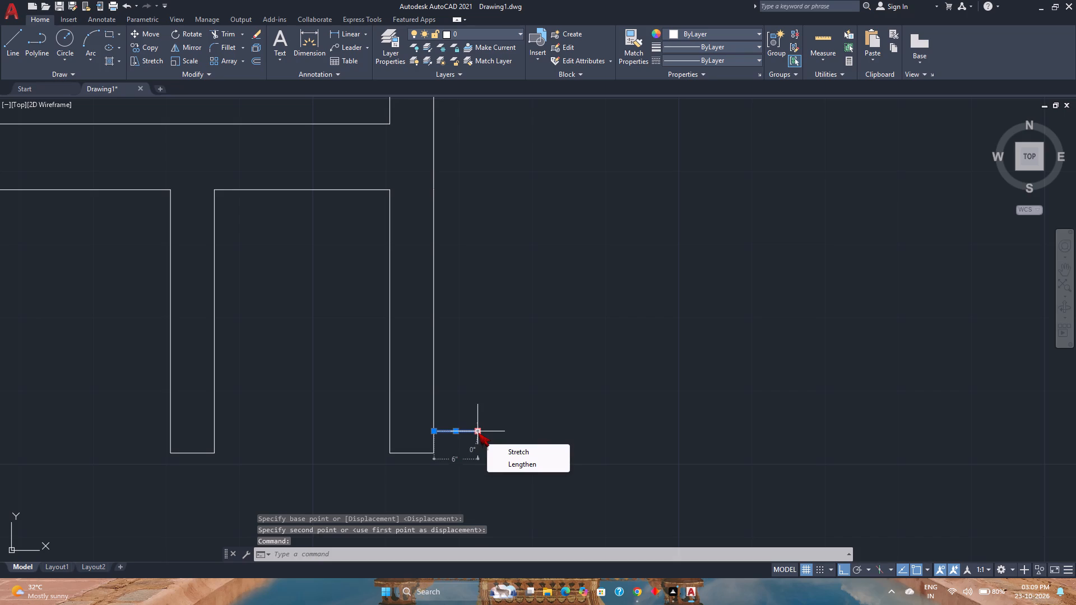
pyautogui.click(478, 432)
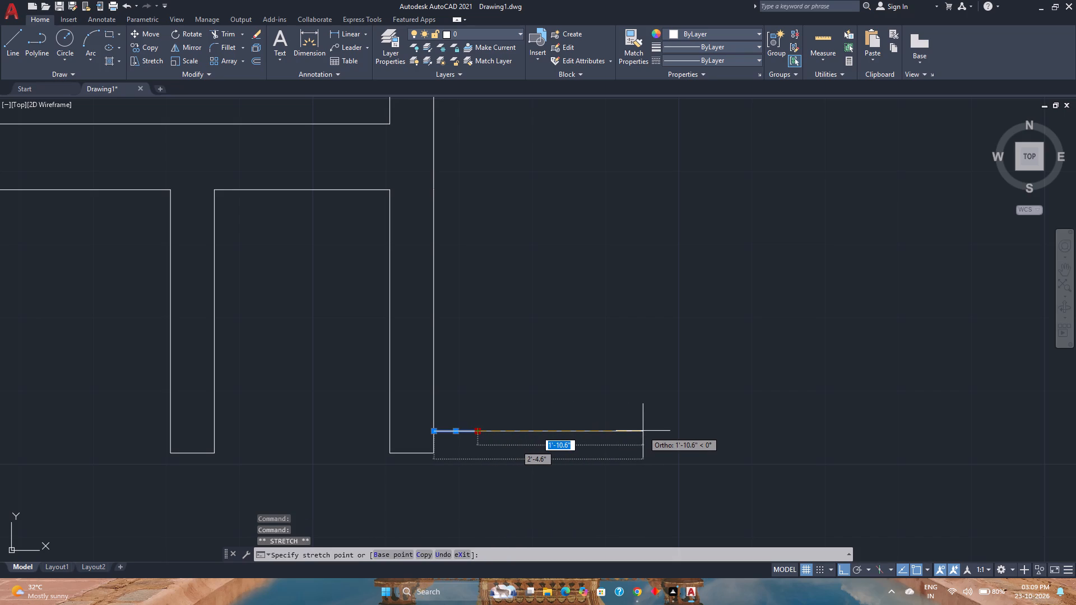
pyautogui.write("10'")
pyautogui.write('4.5"')
pyautogui.press('Return')
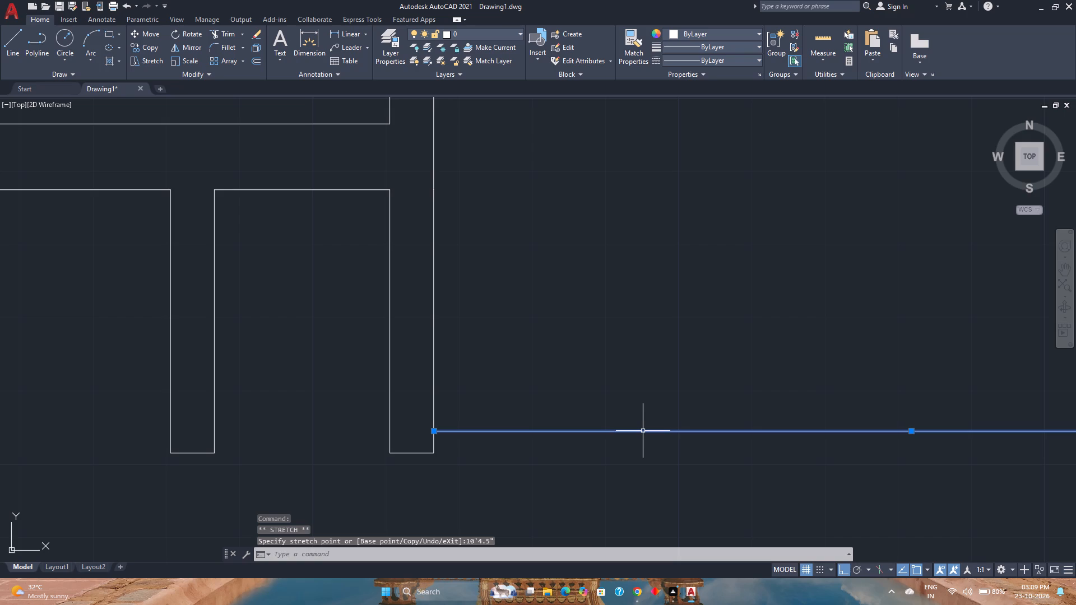
# Shorten the projecting line by stretching its free end 6" back toward the wall.
pyautogui.scroll(-2, 630, 364)
pyautogui.moveTo(755, 412); pyautogui.dragTo(575, 446, button='middle')
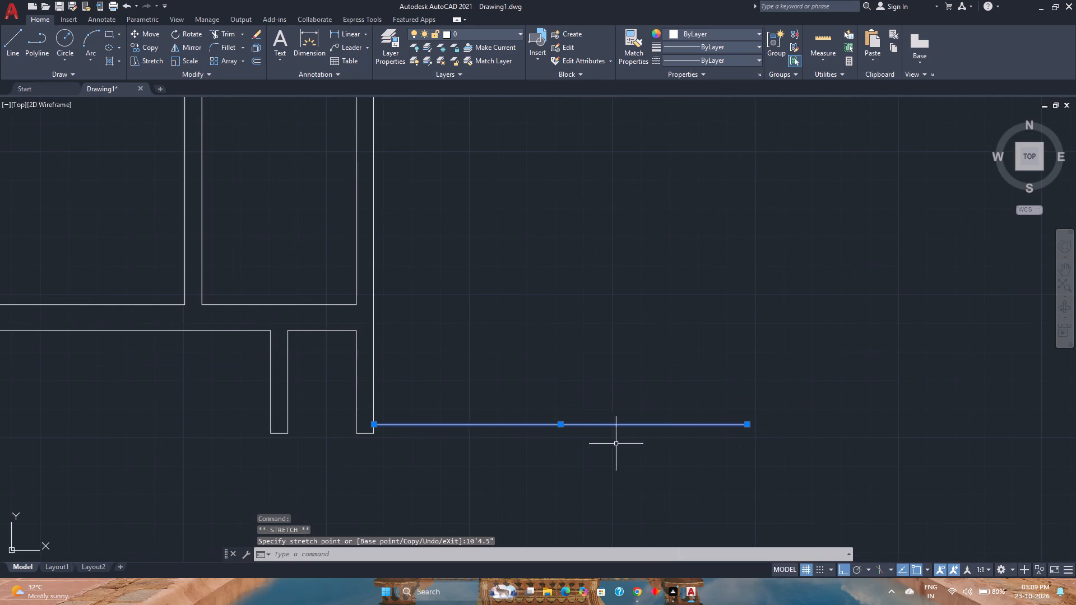
pyautogui.click(746, 424)
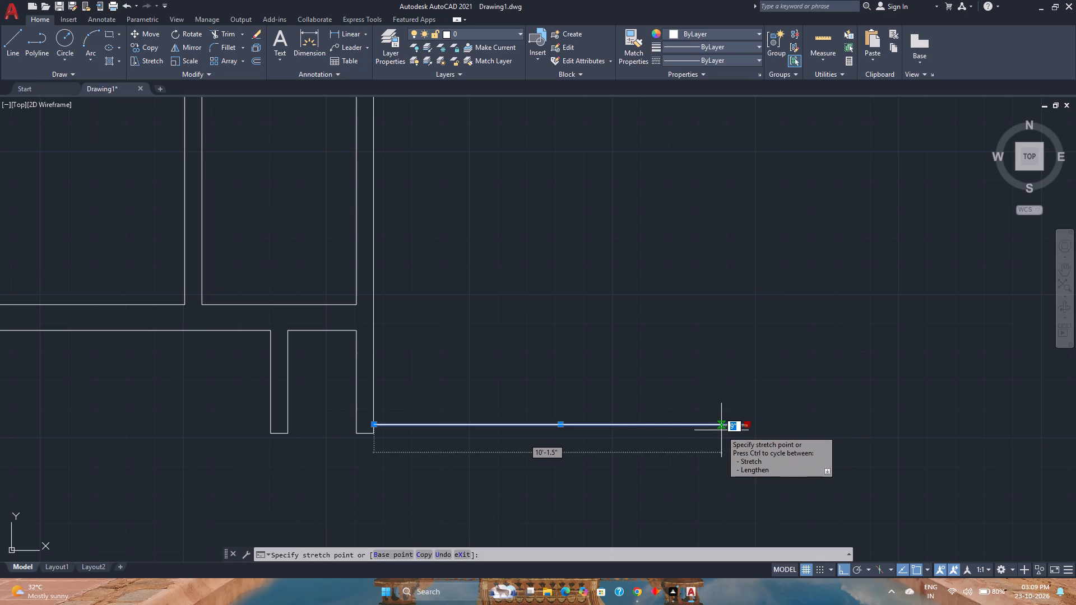
pyautogui.write('6"')
pyautogui.press('Return')
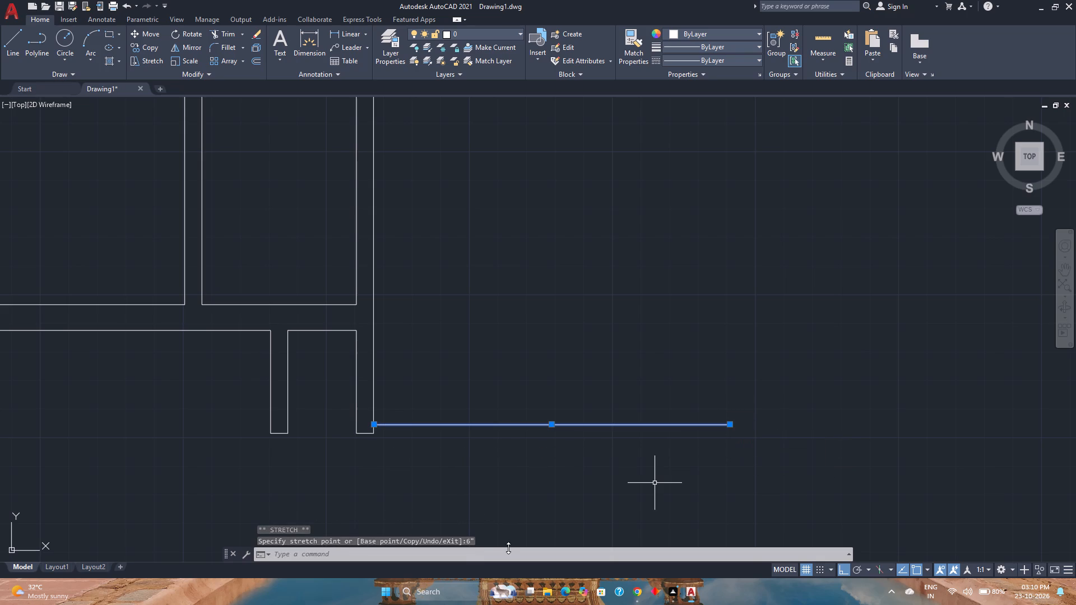
pyautogui.press('Escape')
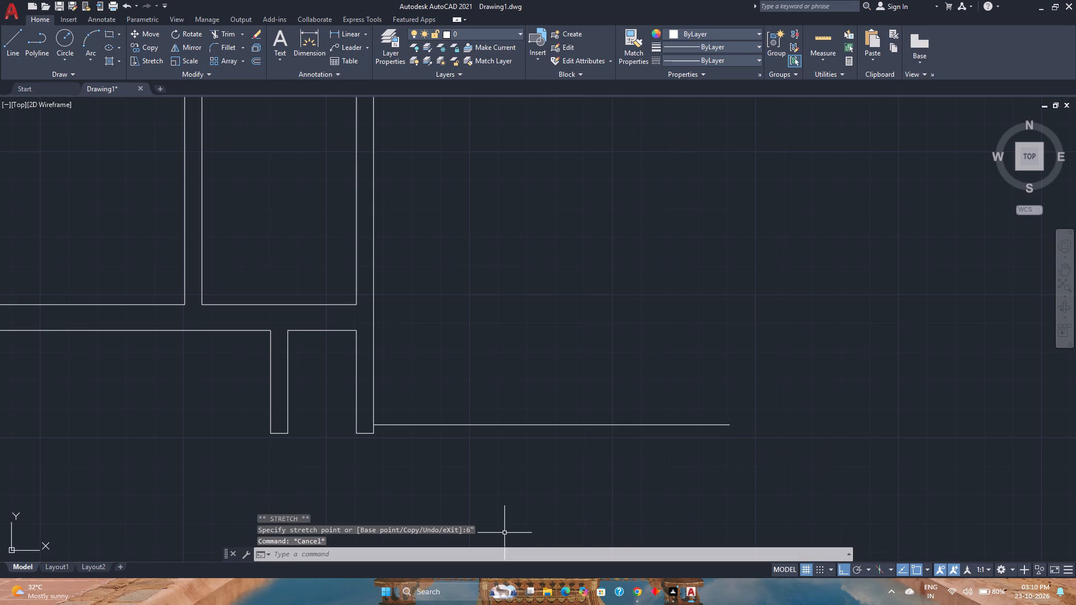
# Offset the projecting line 6" upward to form the second face of the new wall.
pyautogui.moveTo(504, 533); pyautogui.dragTo(399, 532, button='middle')
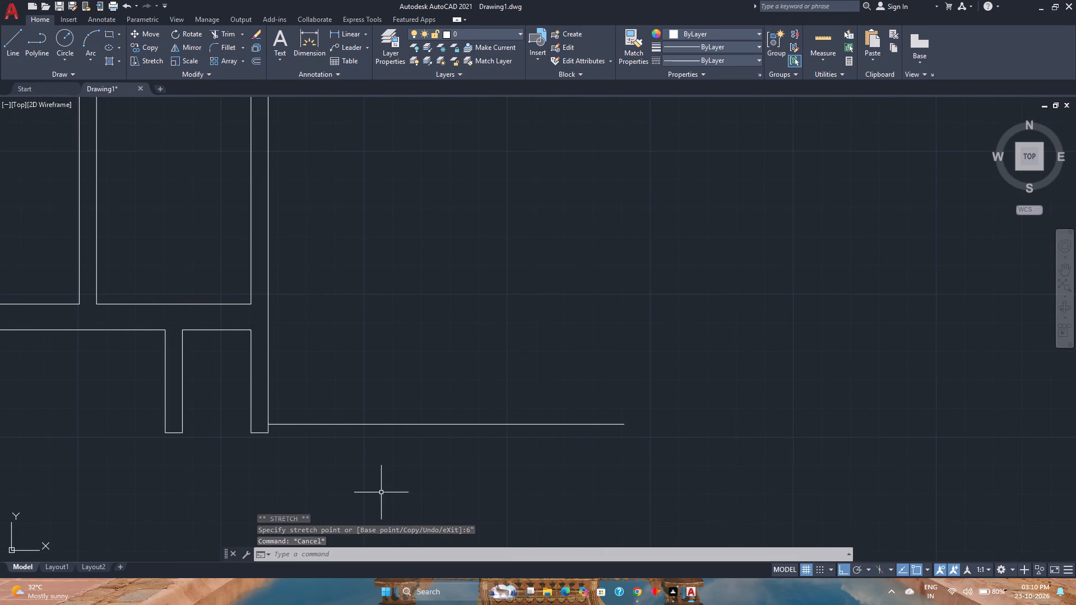
pyautogui.click(260, 63)
pyautogui.press('6')
pyautogui.press('Return')
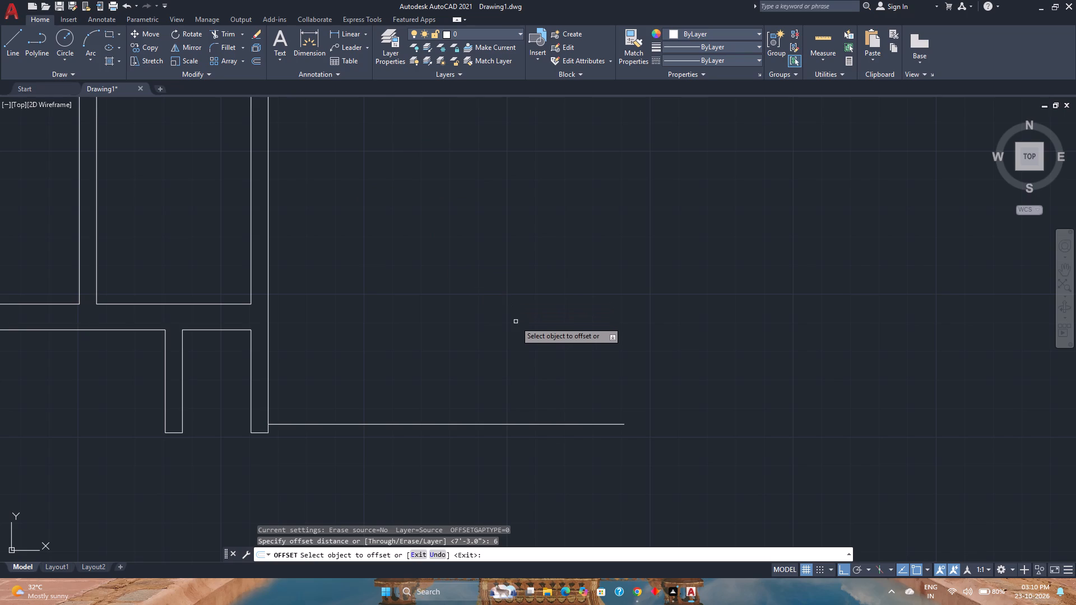
pyautogui.click(517, 424)
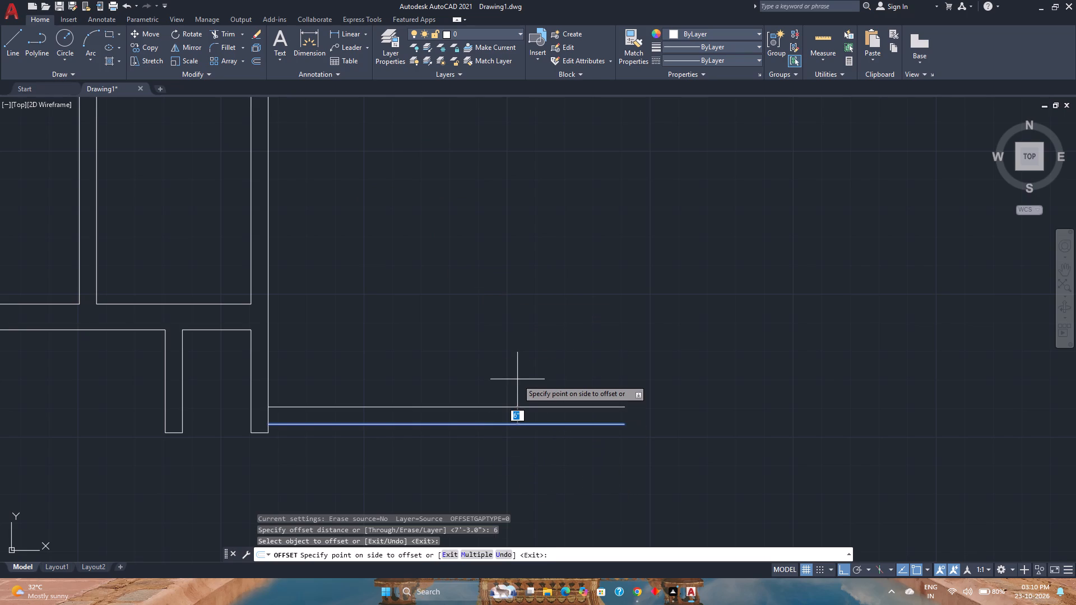
pyautogui.click(517, 379)
# Offset the upper face line of the new wall 4' upward.
pyautogui.click(502, 407)
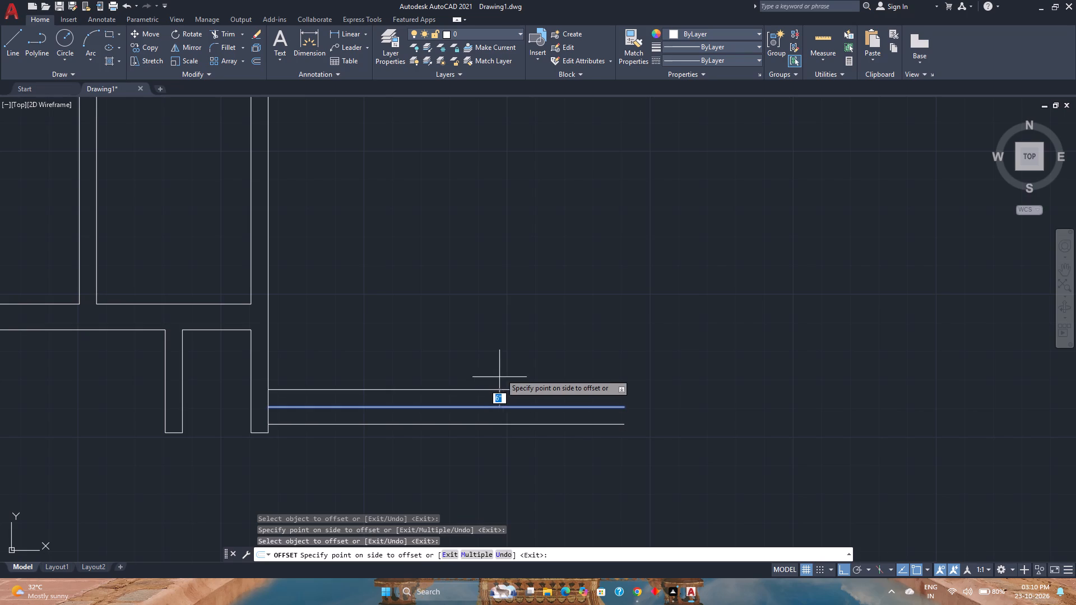
pyautogui.write("4'")
pyautogui.press('Return')
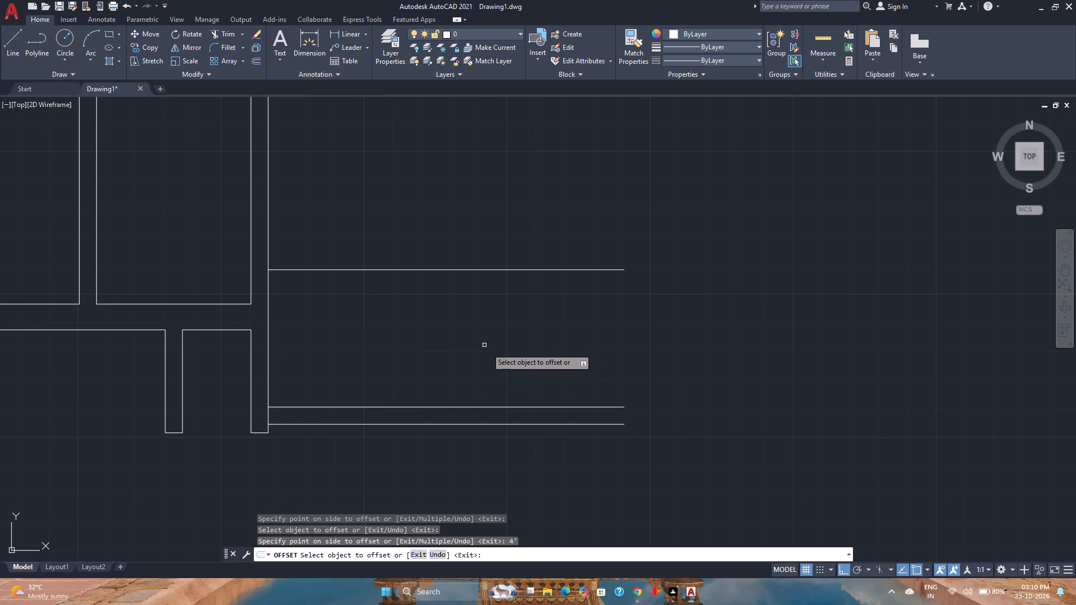
pyautogui.scroll(-1, 486, 348)
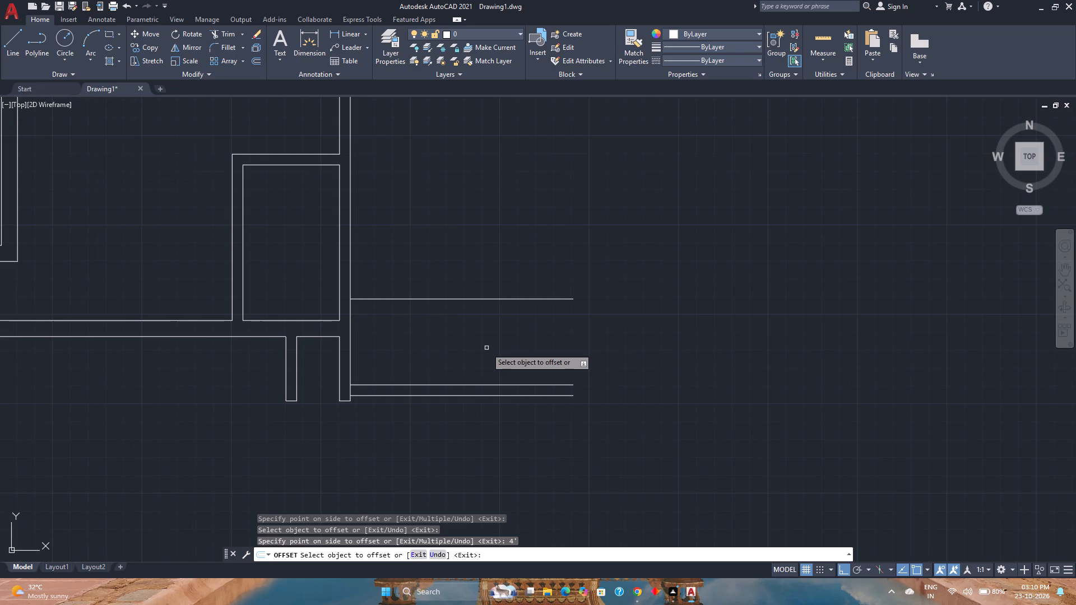
pyautogui.press('Escape')
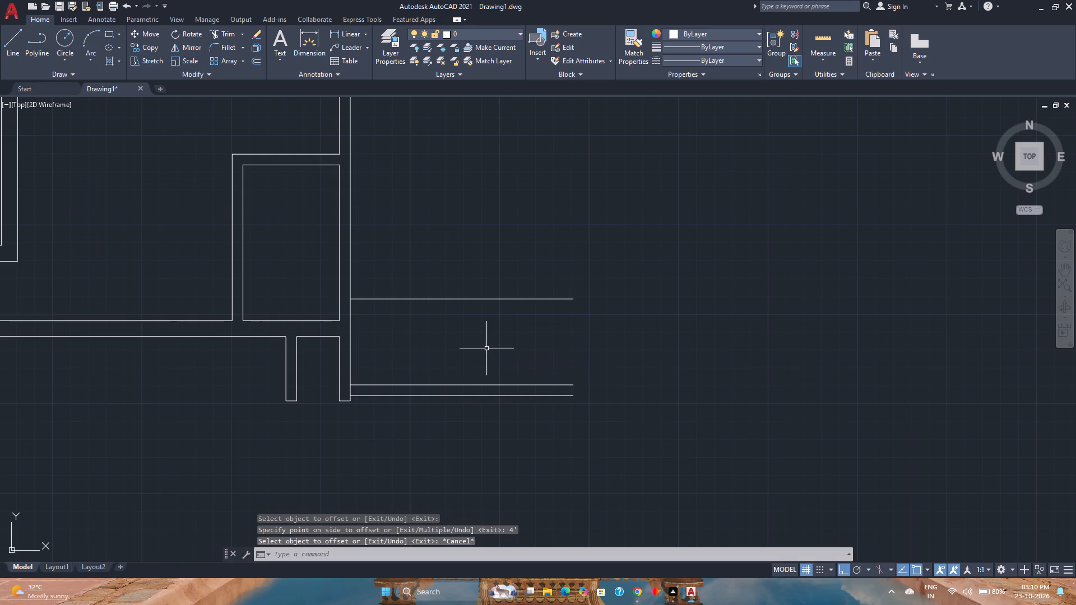
# Move the three projecting lines and both stub end lines up, from the right stub's bottom outer corner to the new wall's upper-face endpoint.
pyautogui.click(523, 435)
pyautogui.click(454, 271)
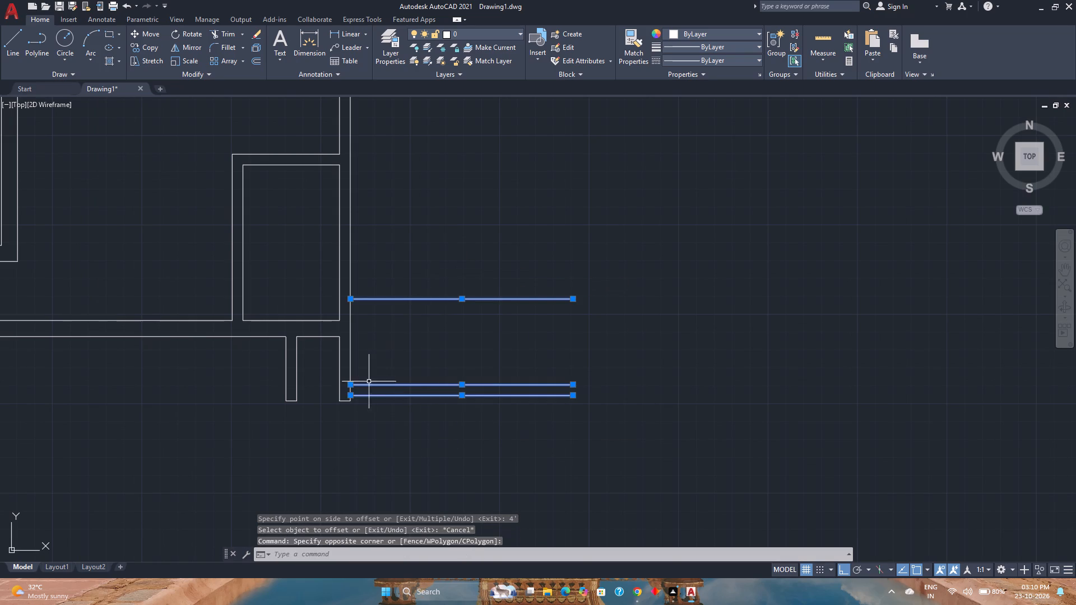
pyautogui.scroll(2, 360, 408)
pyautogui.click(318, 391)
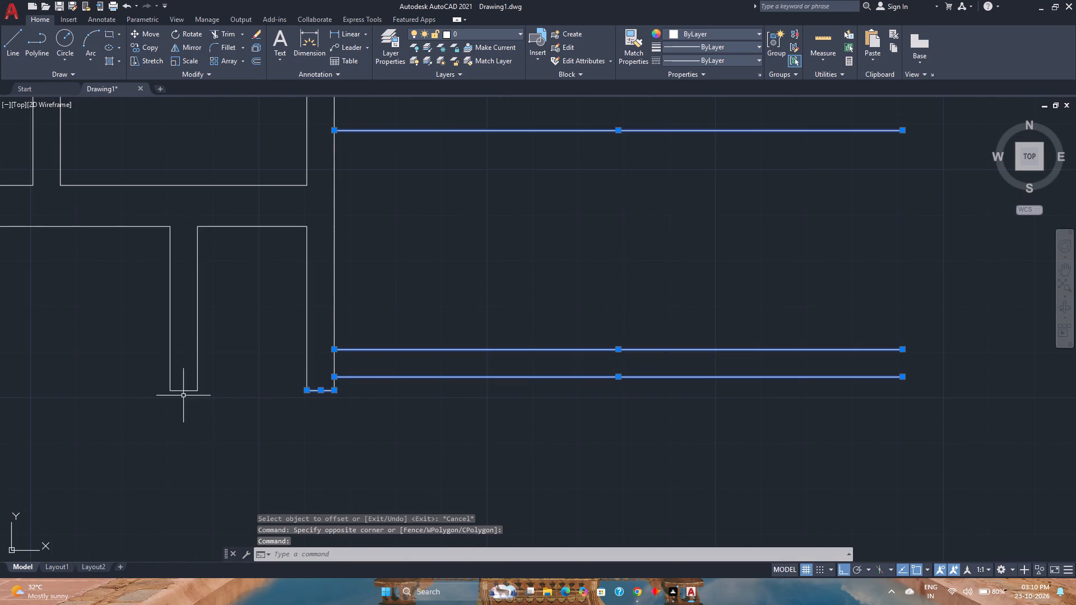
pyautogui.click(178, 389)
pyautogui.press('m')
pyautogui.press('Return')
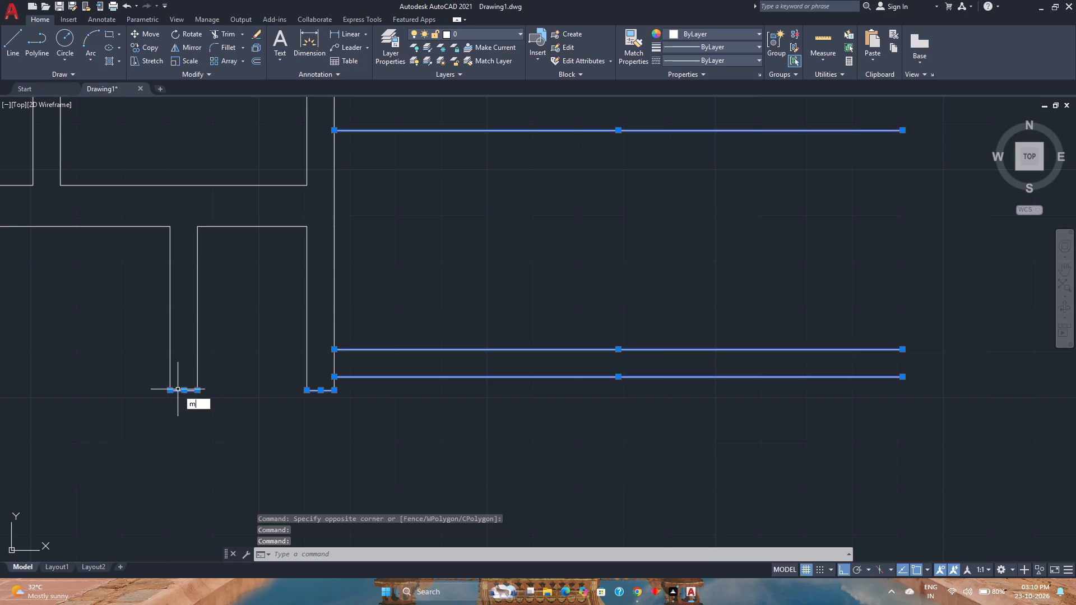
pyautogui.click(335, 392)
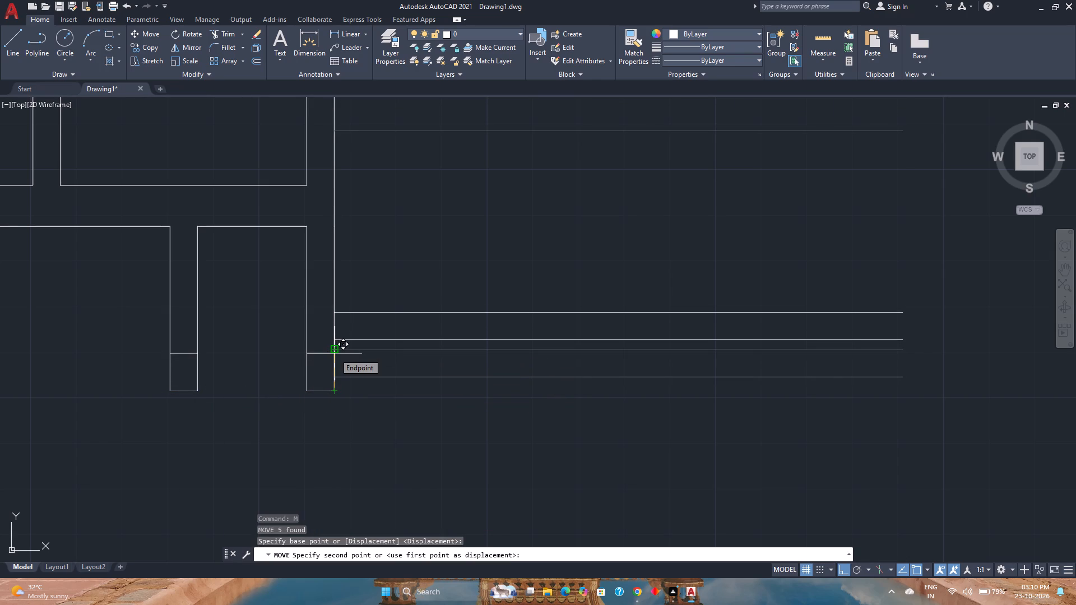
pyautogui.click(335, 353)
# Trim the leftover side lines of both wall stubs below their raised end lines.
pyautogui.scroll(-1, 372, 376)
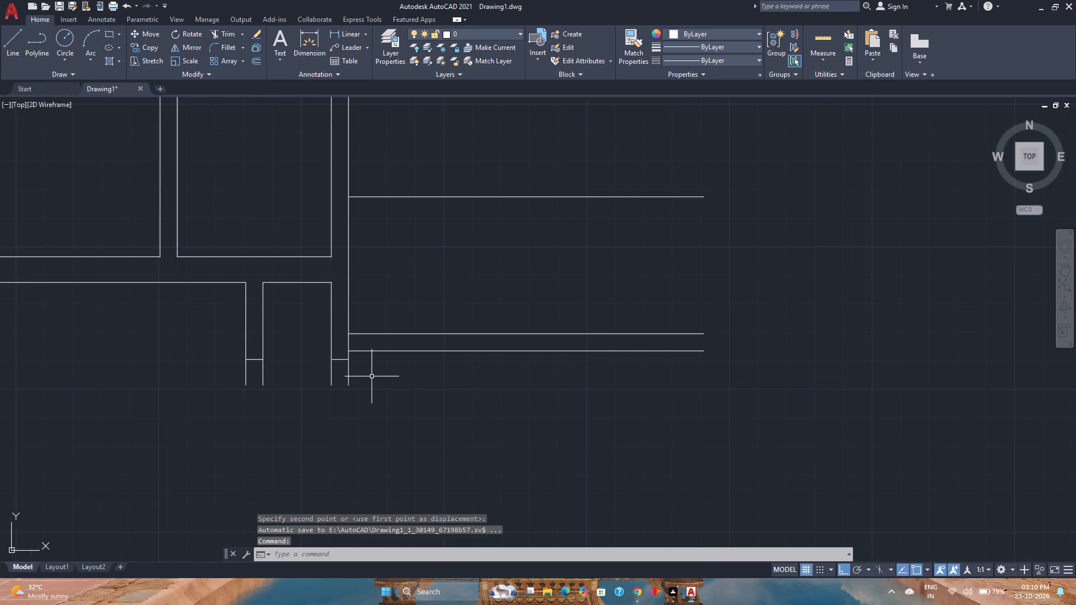
pyautogui.moveTo(372, 376); pyautogui.dragTo(359, 439, button='middle')
pyautogui.middleClick(359, 439)
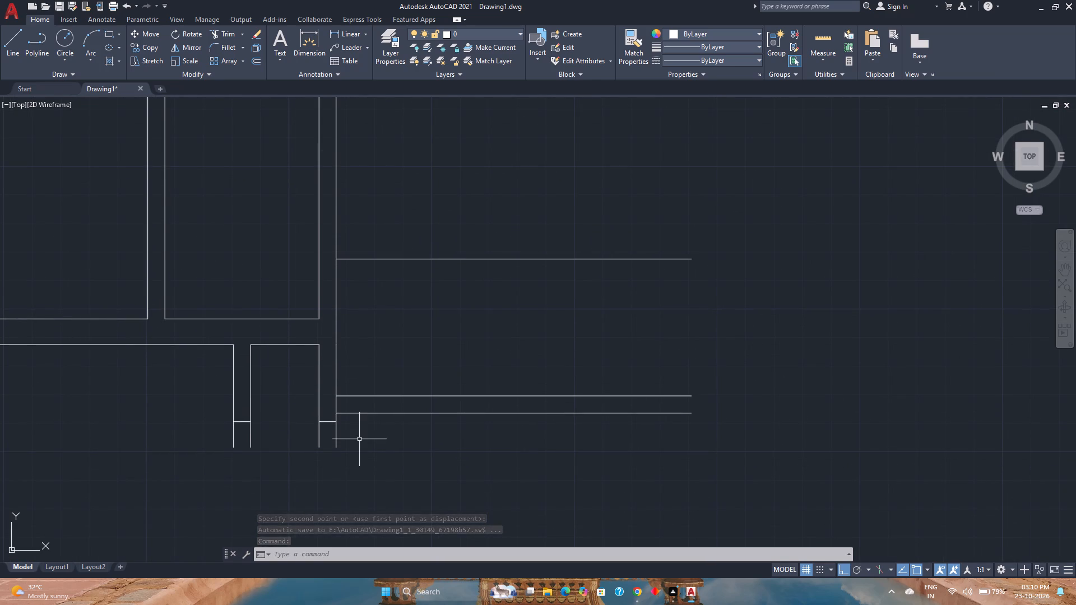
pyautogui.scroll(-2, 420, 429)
pyautogui.scroll(2, 416, 424)
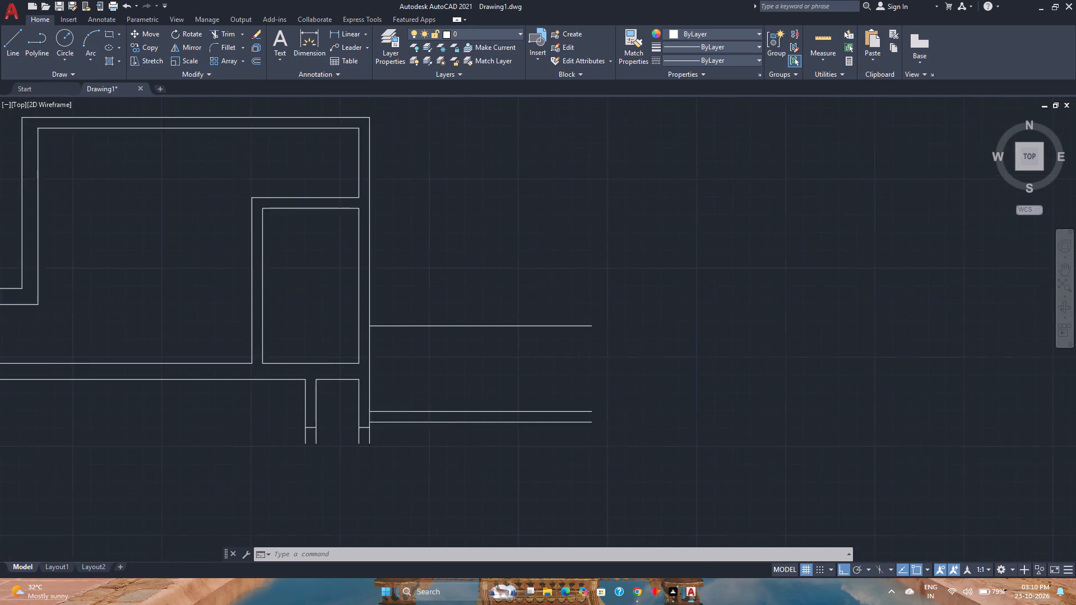
pyautogui.write('tr')
pyautogui.press('Return')
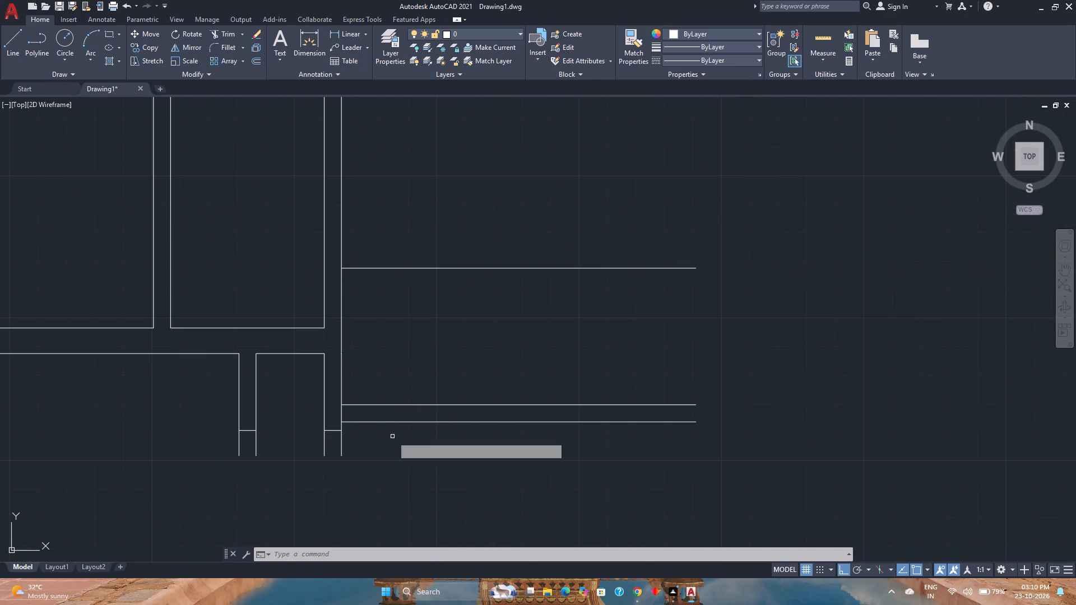
pyautogui.click(373, 444)
pyautogui.click(226, 444)
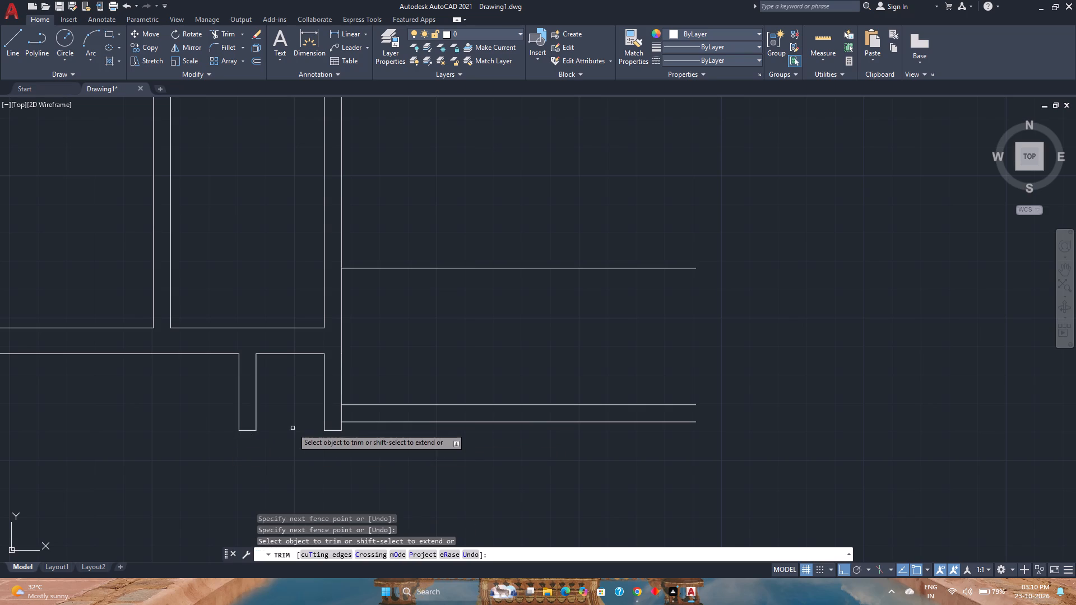
pyautogui.moveTo(424, 355); pyautogui.dragTo(415, 363, button='middle')
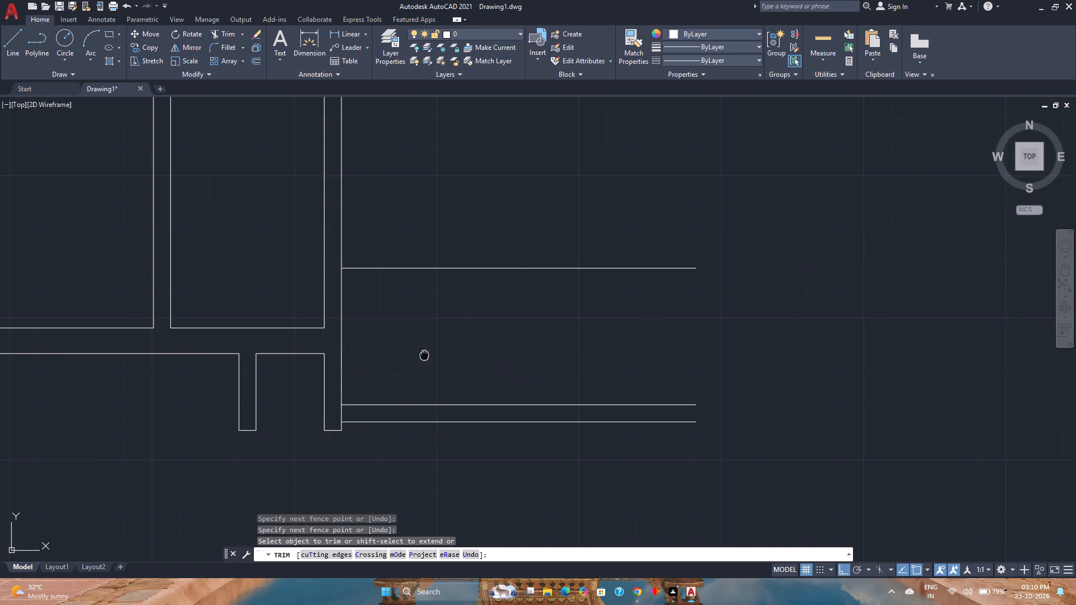
# Offset the topmost projecting line 9" upward to form the second face of the upper new wall.
pyautogui.moveTo(415, 363); pyautogui.dragTo(350, 408, button='middle')
pyautogui.middleClick(350, 408)
pyautogui.press('Escape')
pyautogui.press('o')
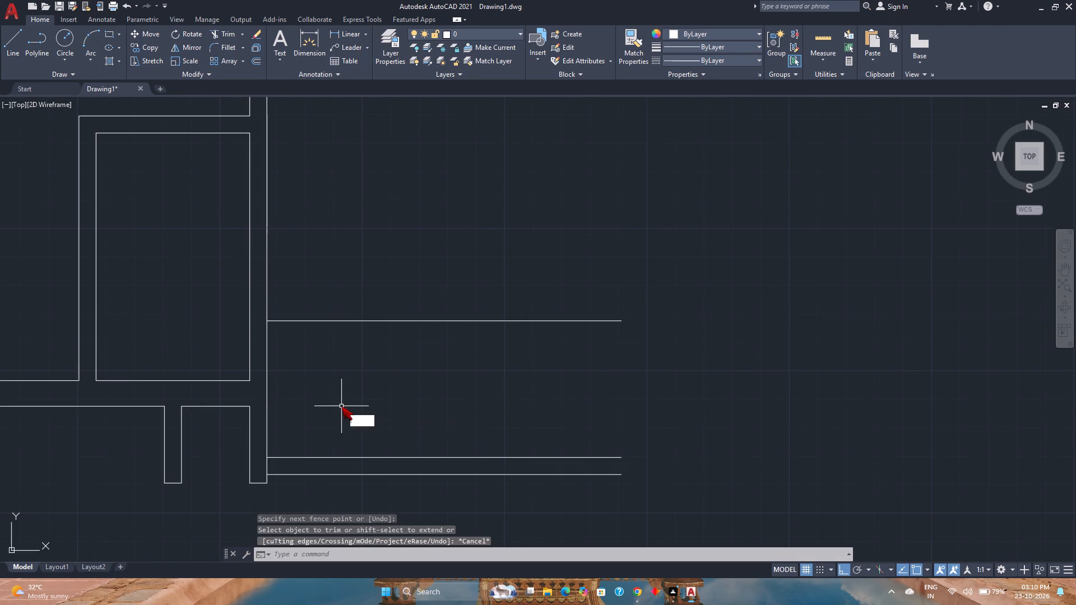
pyautogui.press('Return')
pyautogui.press('9')
pyautogui.press('Return')
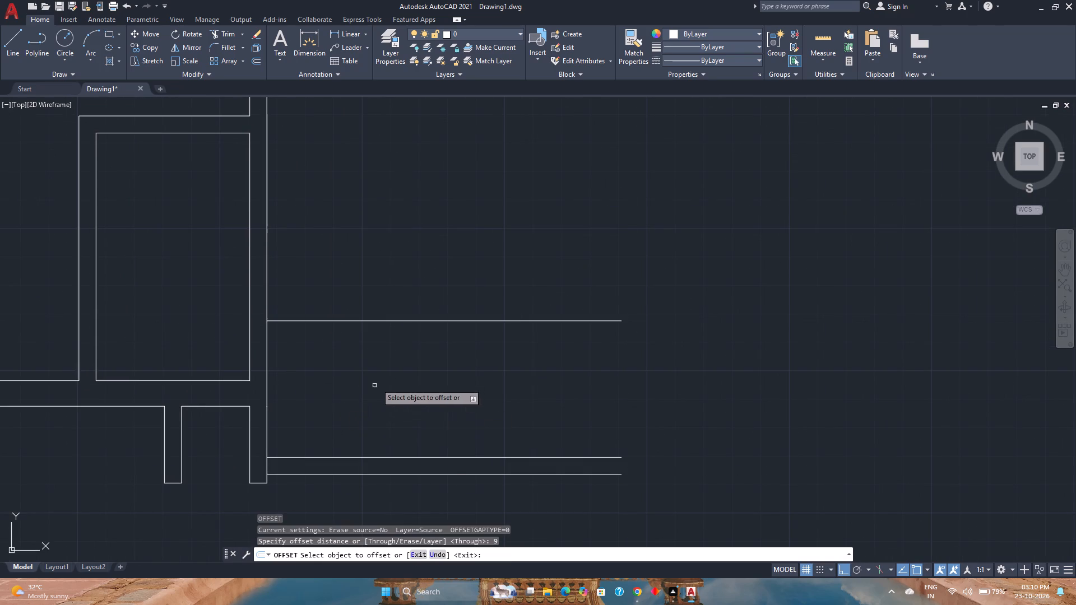
pyautogui.click(397, 320)
pyautogui.click(388, 277)
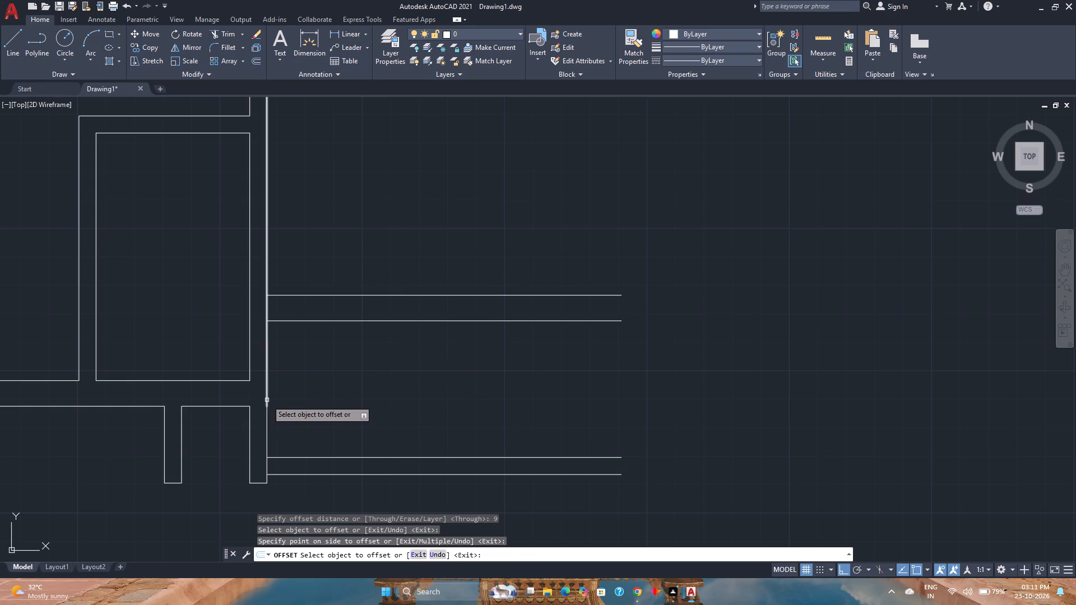
pyautogui.click(267, 400)
pyautogui.press('Escape')
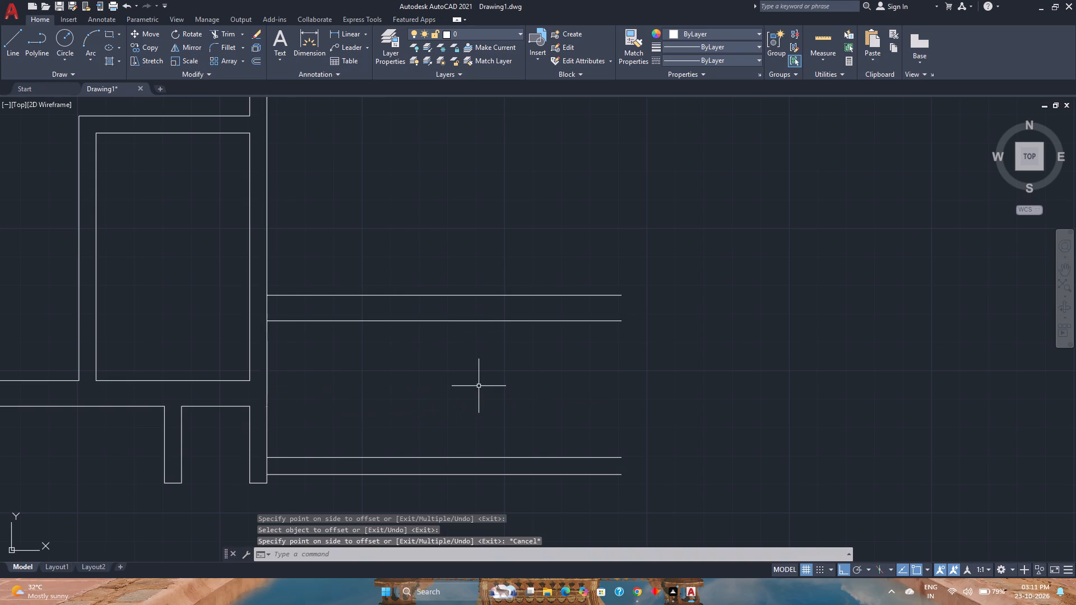
# Join the two collinear segments of the small room's outer right wall line, where the right stub begins, into one line.
pyautogui.click(277, 436)
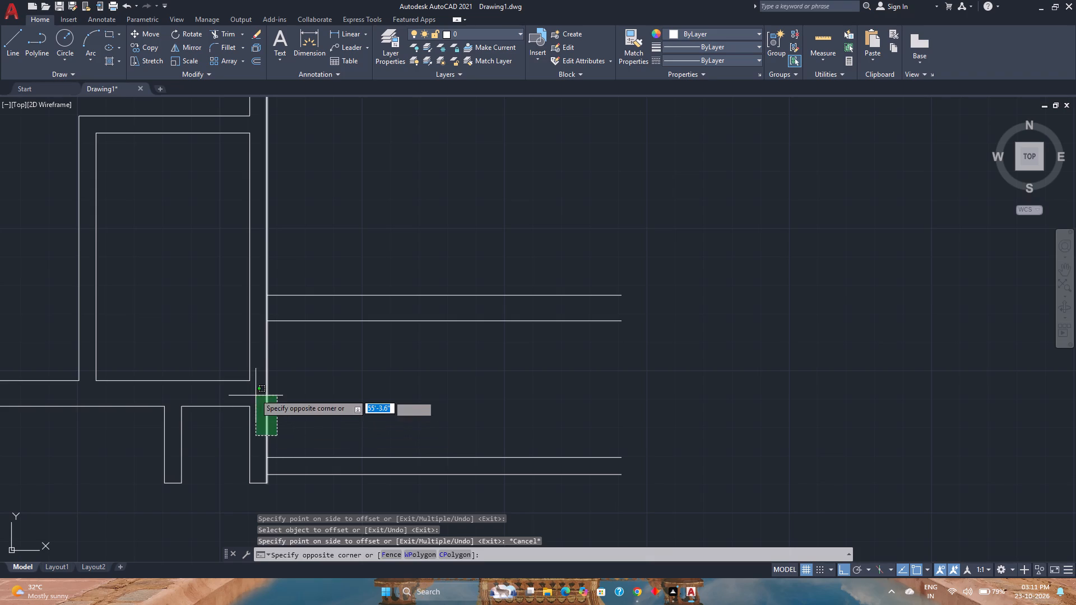
pyautogui.click(254, 390)
pyautogui.press('j')
pyautogui.press('Return')
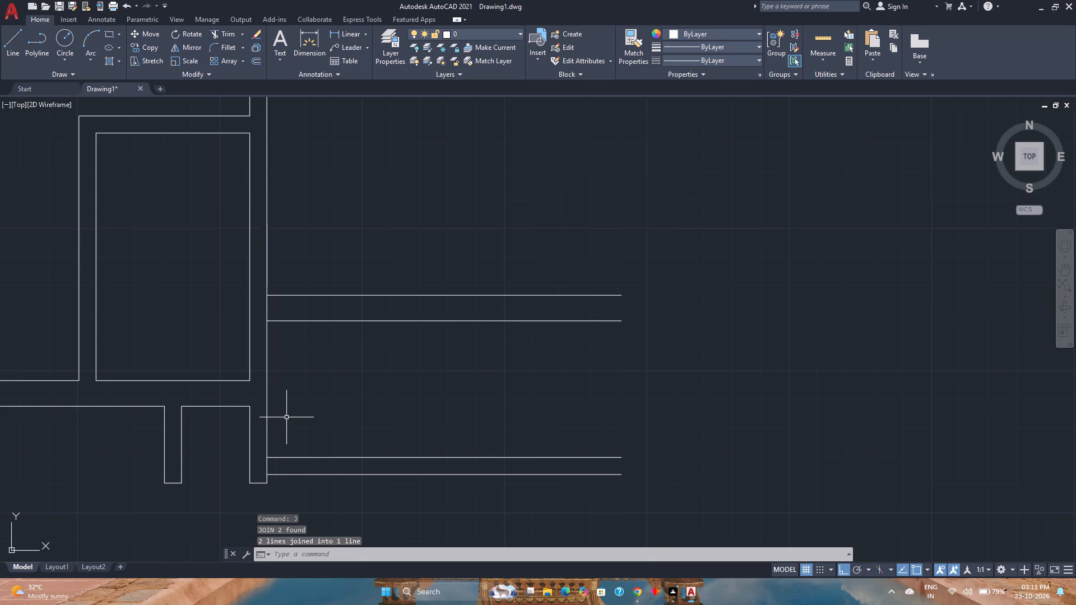
# Offset the joined outer wall line 10'4.5" to the right, at the far ends of the projecting walls.
pyautogui.click(253, 66)
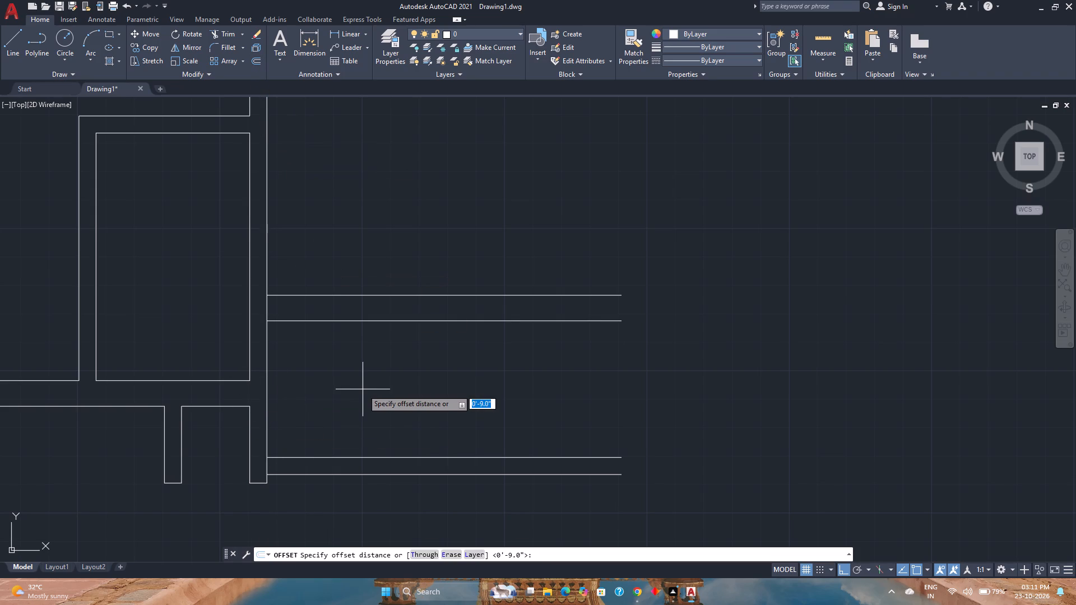
pyautogui.write('10\'4.5"')
pyautogui.press('Return')
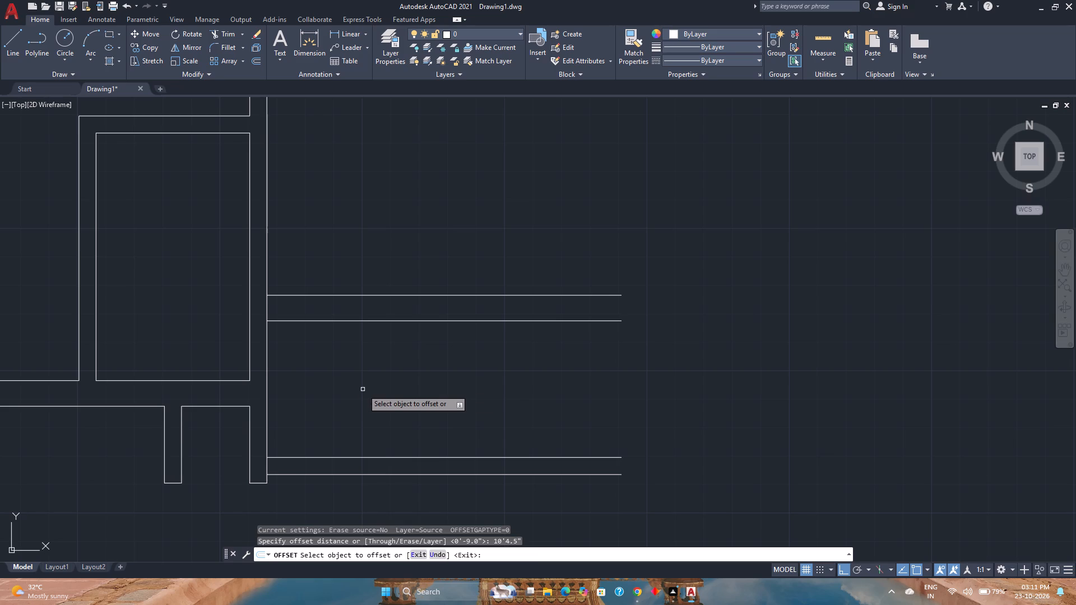
pyautogui.click(267, 403)
pyautogui.click(478, 408)
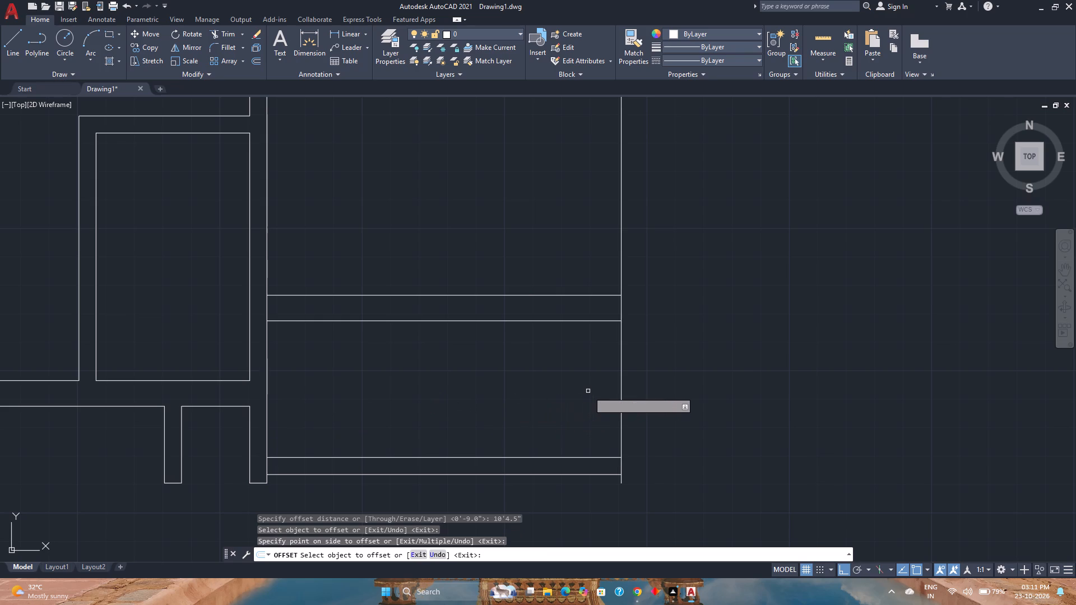
# Offset the new far-right vertical line 6" to the right to form the wall's second face.
pyautogui.click(622, 379)
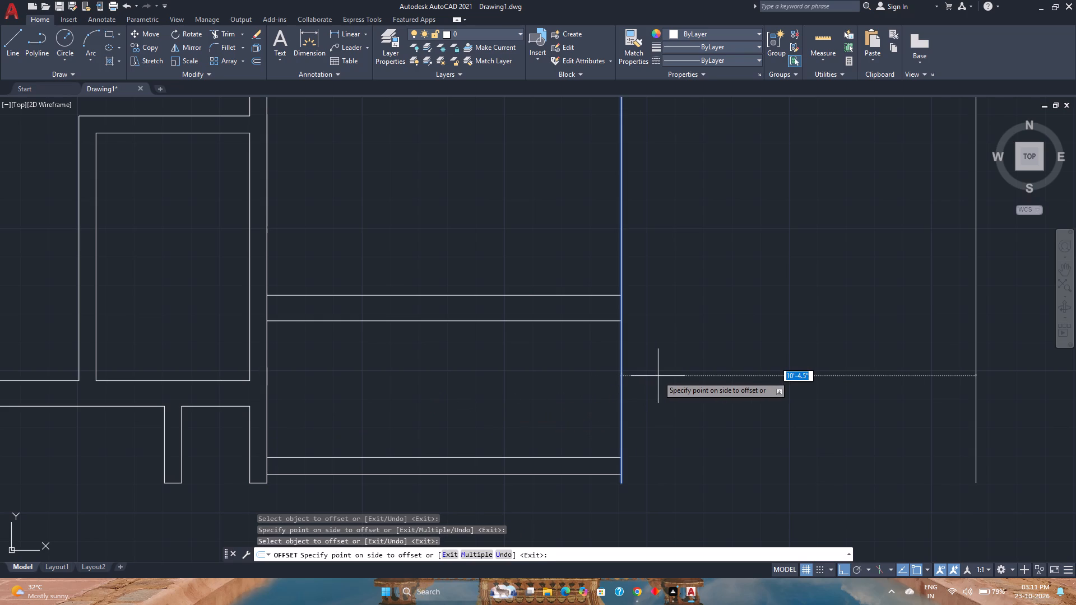
pyautogui.press('6')
pyautogui.press('Return')
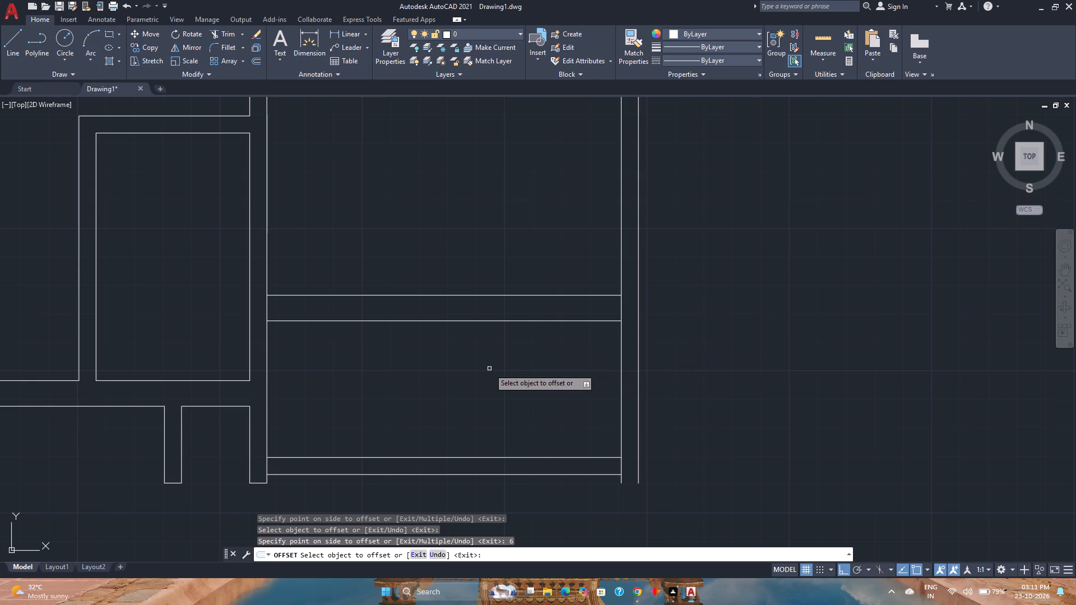
pyautogui.scroll(-1, 489, 369)
pyautogui.moveTo(489, 369); pyautogui.dragTo(474, 372, button='middle')
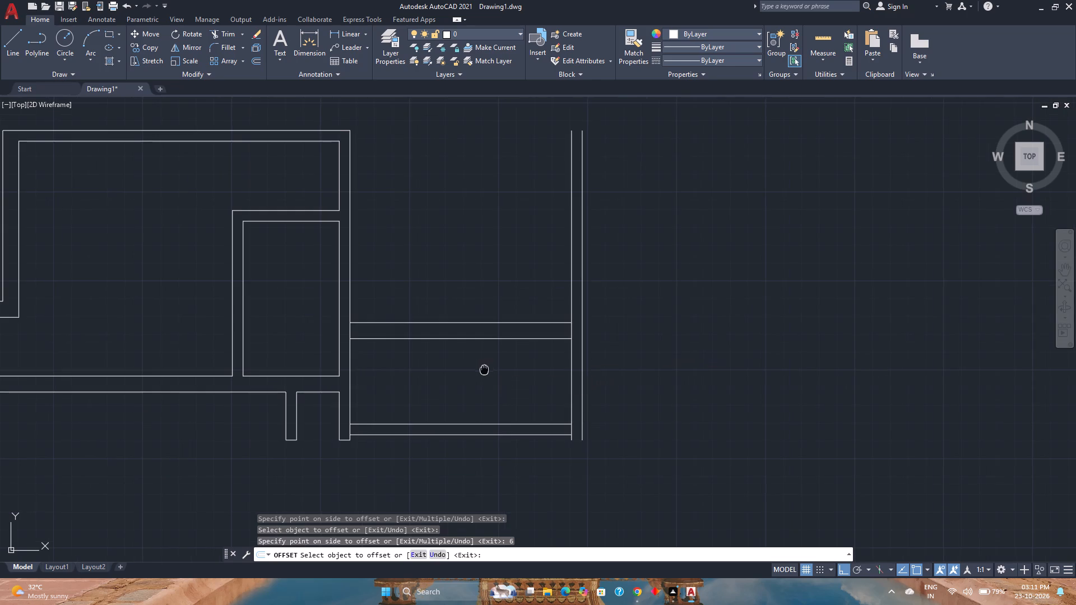
pyautogui.moveTo(474, 372); pyautogui.dragTo(385, 383, button='middle')
pyautogui.middleClick(385, 383)
pyautogui.middleClick(385, 383)
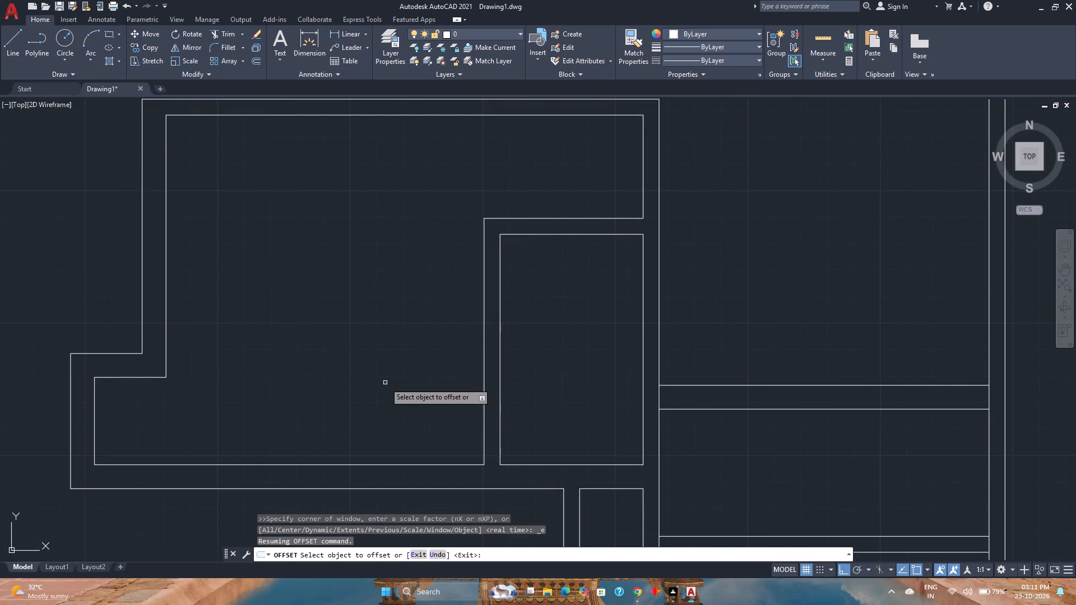
pyautogui.scroll(-2, 385, 383)
pyautogui.press('Escape')
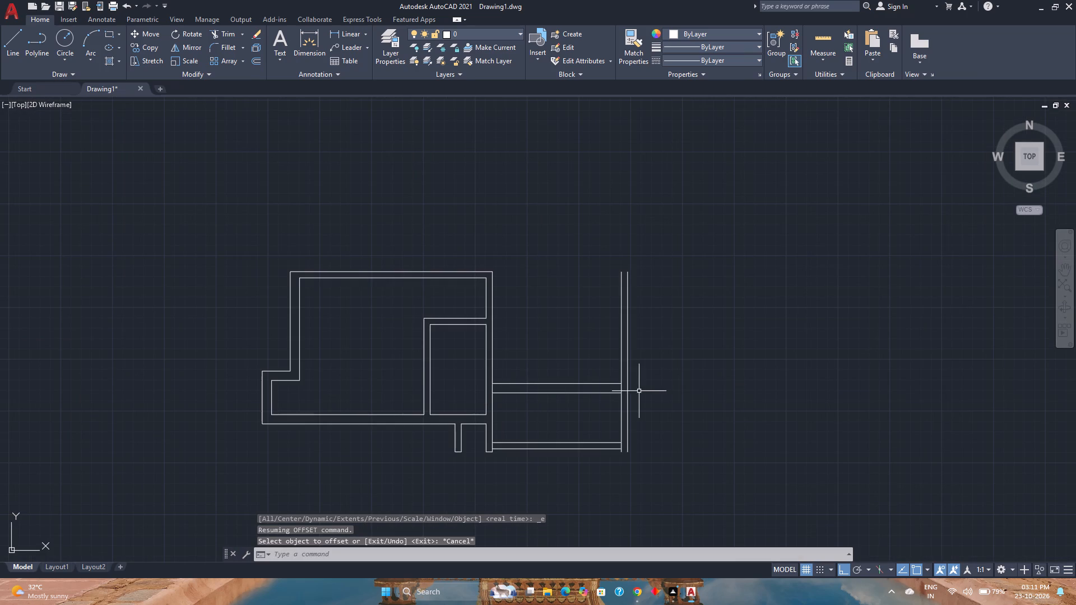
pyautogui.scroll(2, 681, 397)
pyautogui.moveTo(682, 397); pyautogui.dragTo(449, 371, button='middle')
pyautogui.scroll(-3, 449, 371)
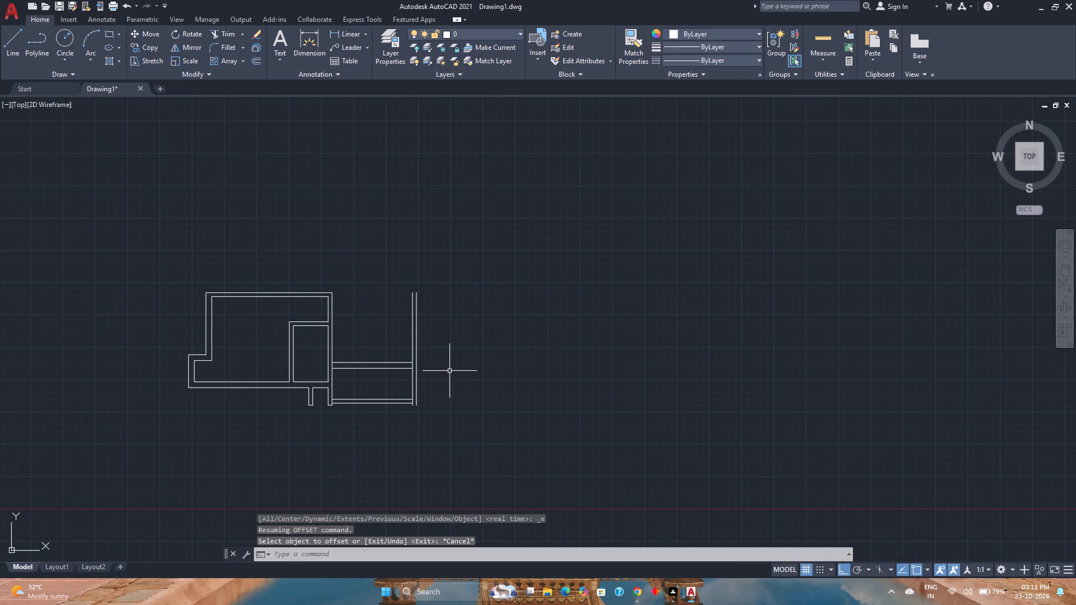
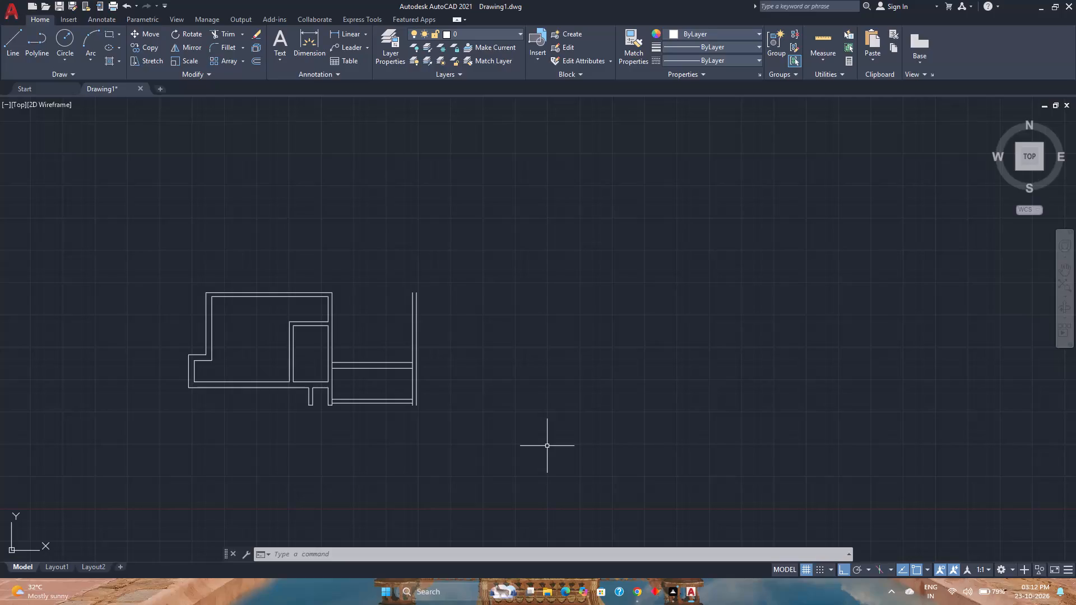
# Offset the outer line of the wall at the projecting walls' far ends 13' to the right.
pyautogui.scroll(2, 403, 394)
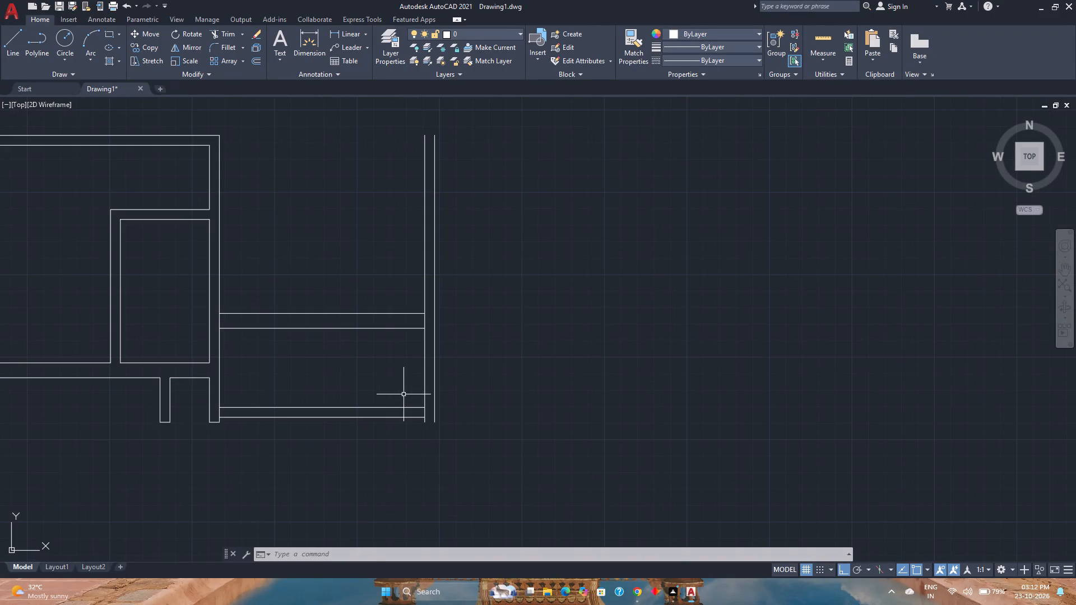
pyautogui.click(252, 60)
pyautogui.write("13'")
pyautogui.press('Return')
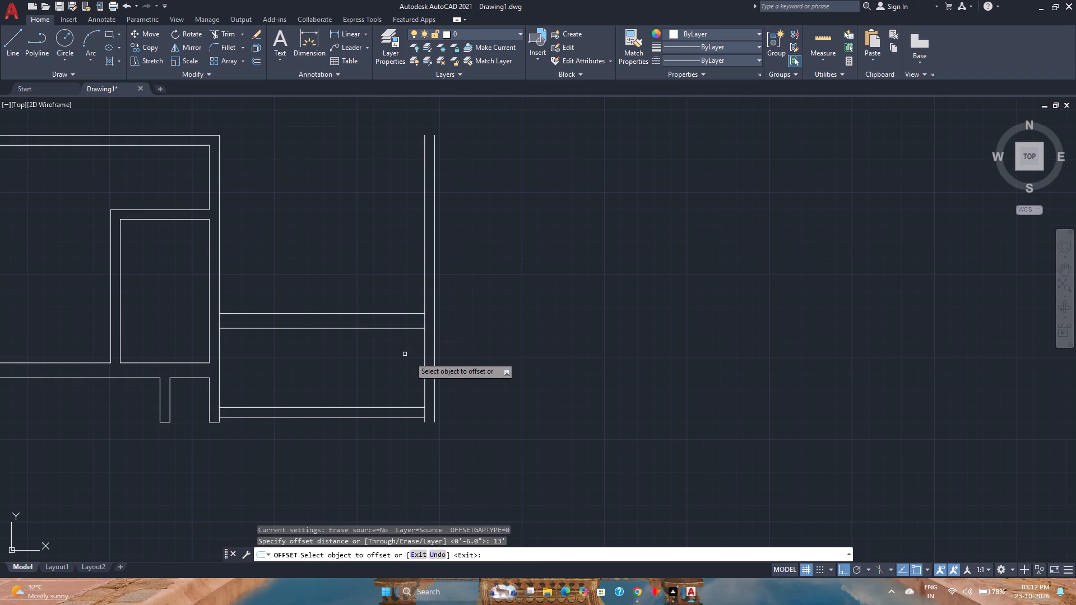
pyautogui.click(435, 353)
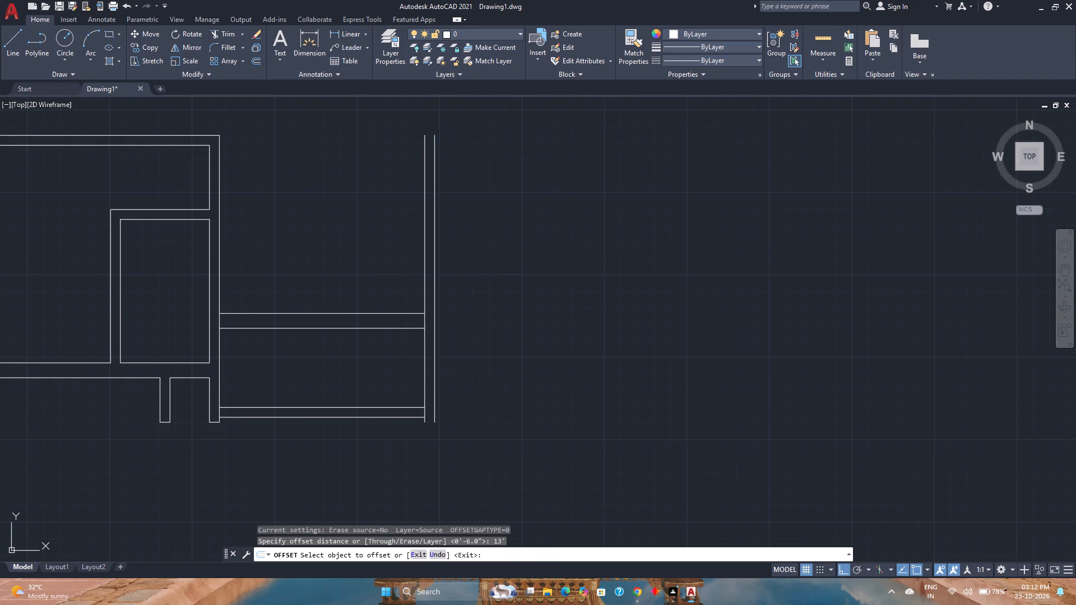
pyautogui.click(604, 346)
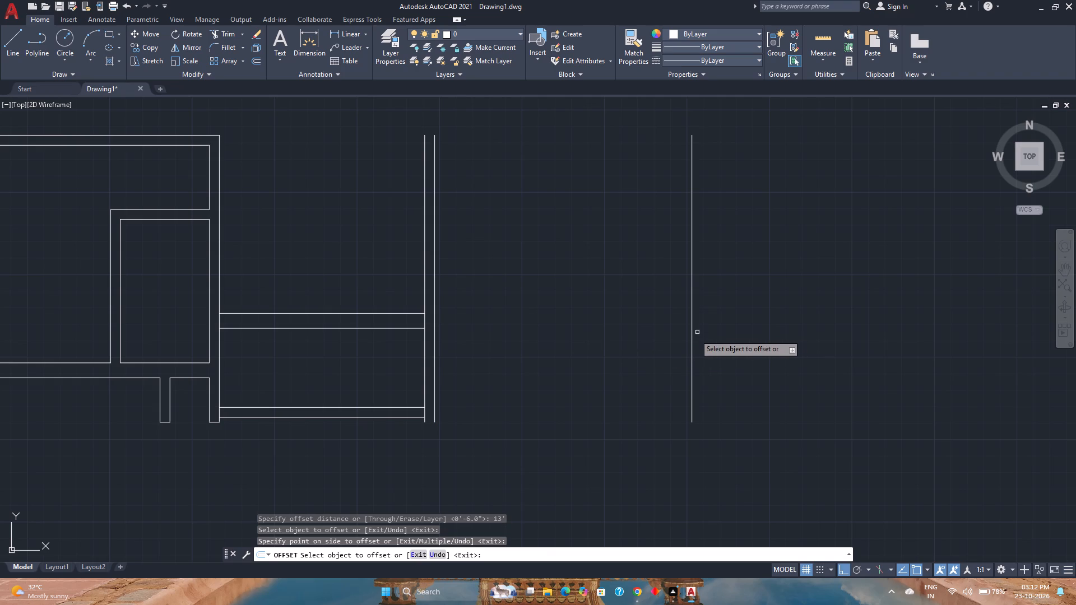
# Offset the new rightmost vertical line 9" to the right to form the wall's second face.
pyautogui.click(693, 336)
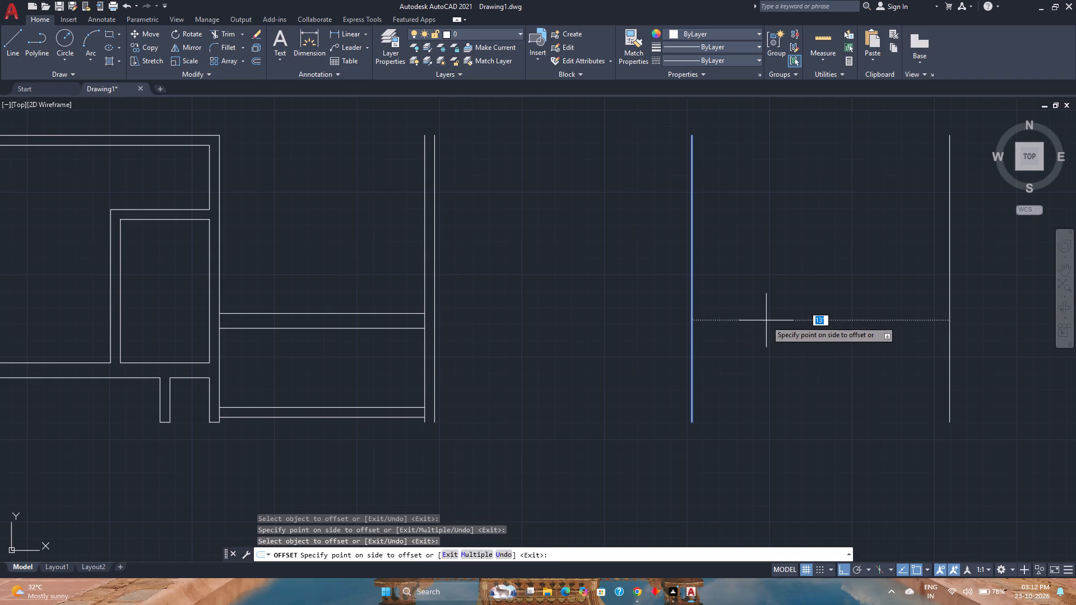
pyautogui.press('9')
pyautogui.press('Return')
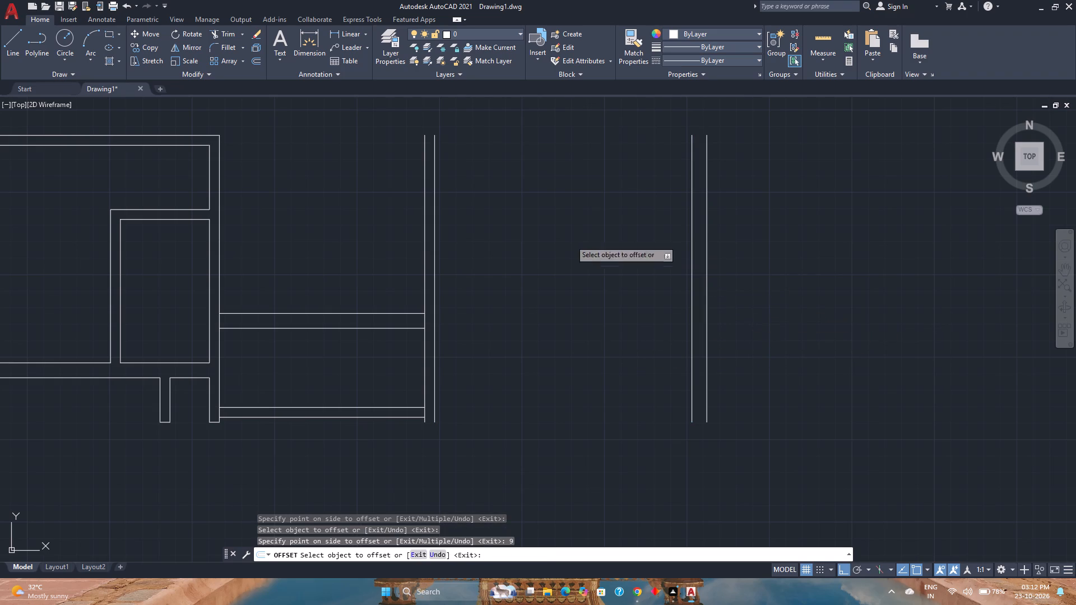
# Draw a horizontal line level with the main room's bottom outer face, from the projecting walls' end to the new wall's outermost line.
pyautogui.click(18, 43)
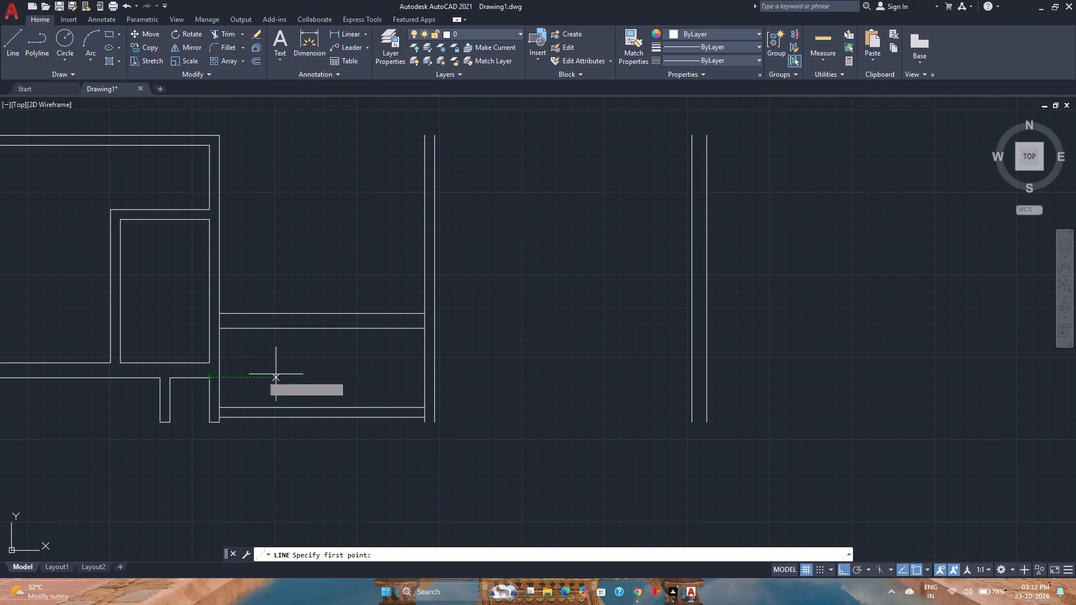
pyautogui.click(424, 376)
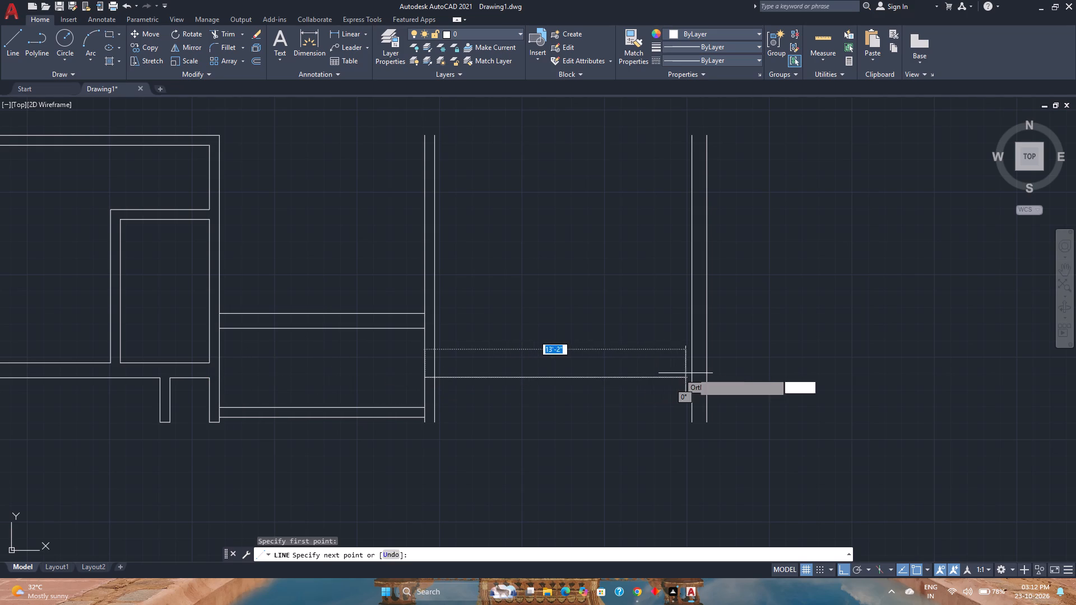
pyautogui.click(703, 375)
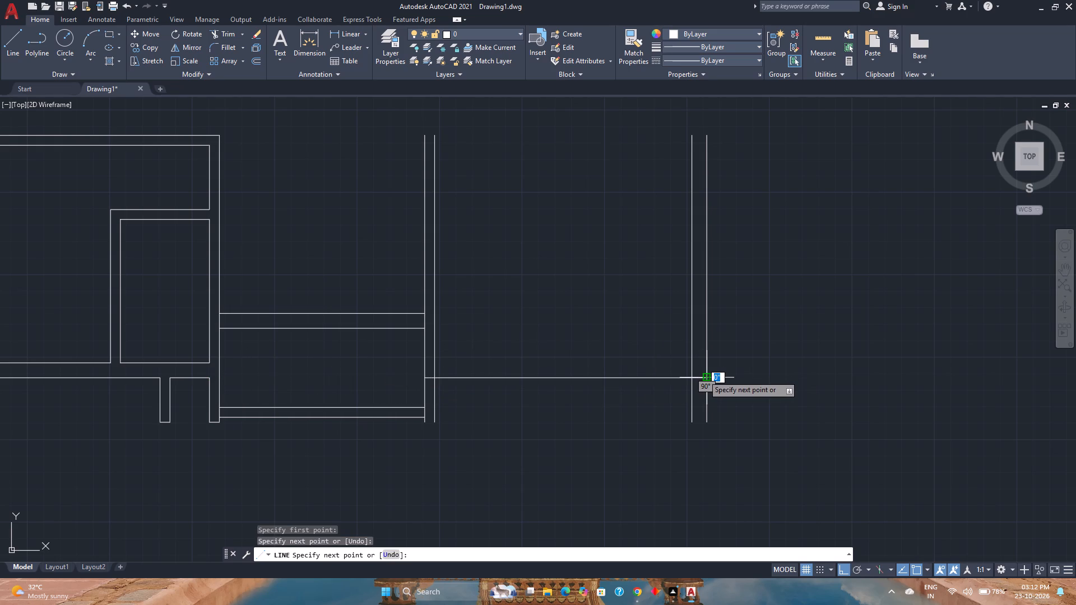
pyautogui.press('Escape')
# Offset the new horizontal line 9" upward to form the bottom wall's inner face.
pyautogui.click(650, 402)
pyautogui.click(619, 376)
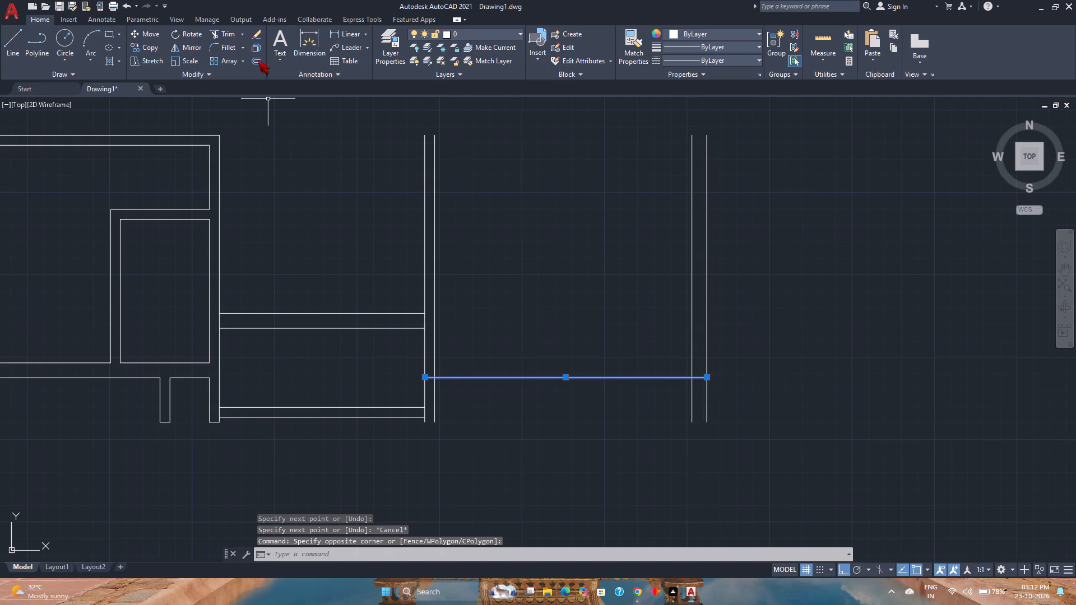
pyautogui.click(259, 64)
pyautogui.press('Return')
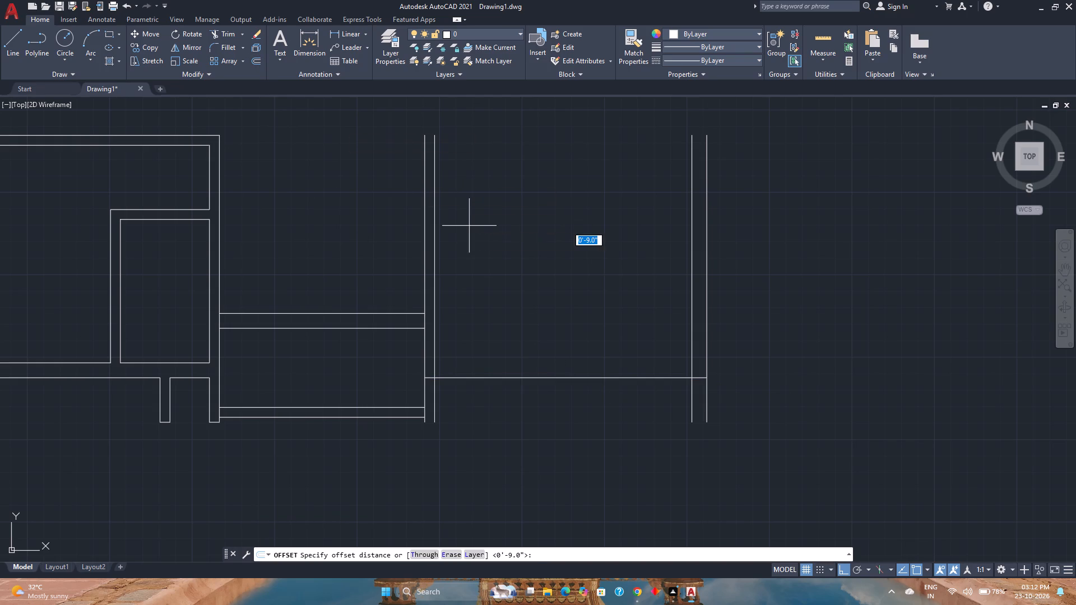
pyautogui.click(483, 232)
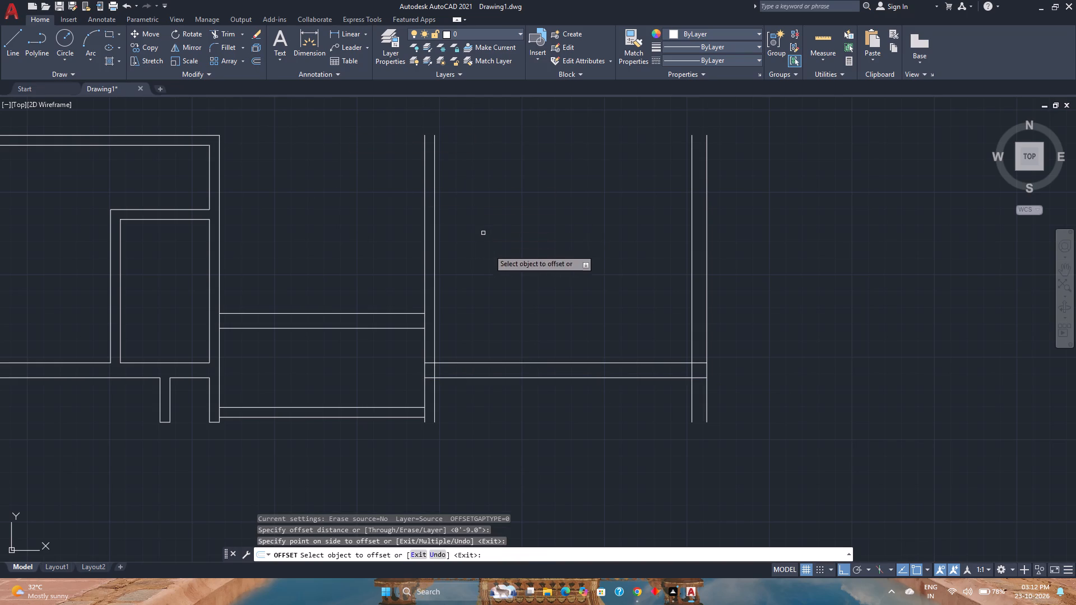
# Offset the bottom wall's inner line 11' upward to form the new room's top inner face.
pyautogui.click(540, 362)
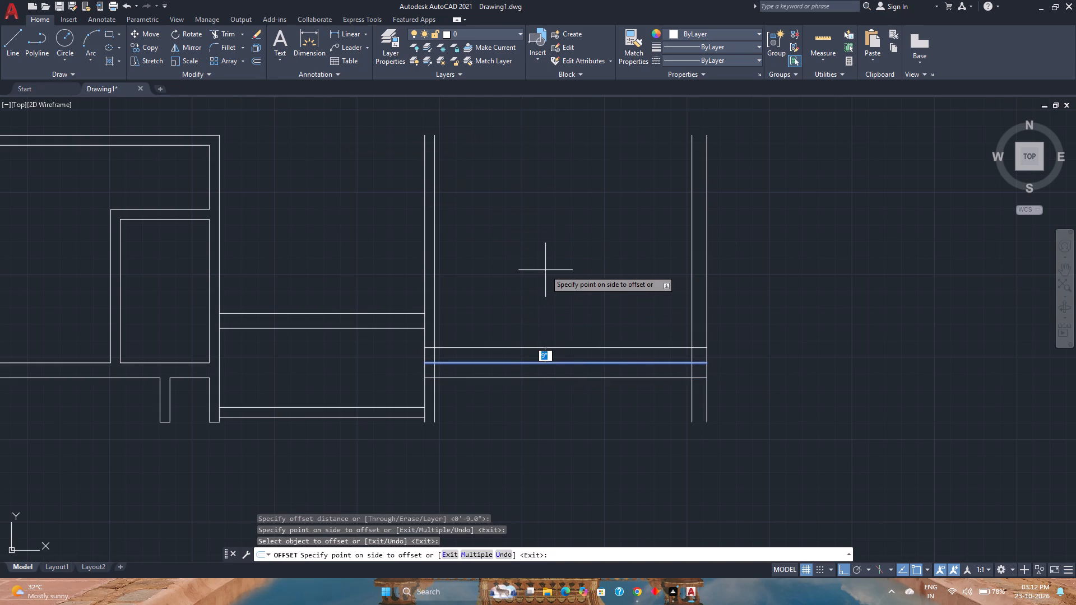
pyautogui.write("11'")
pyautogui.press('Return')
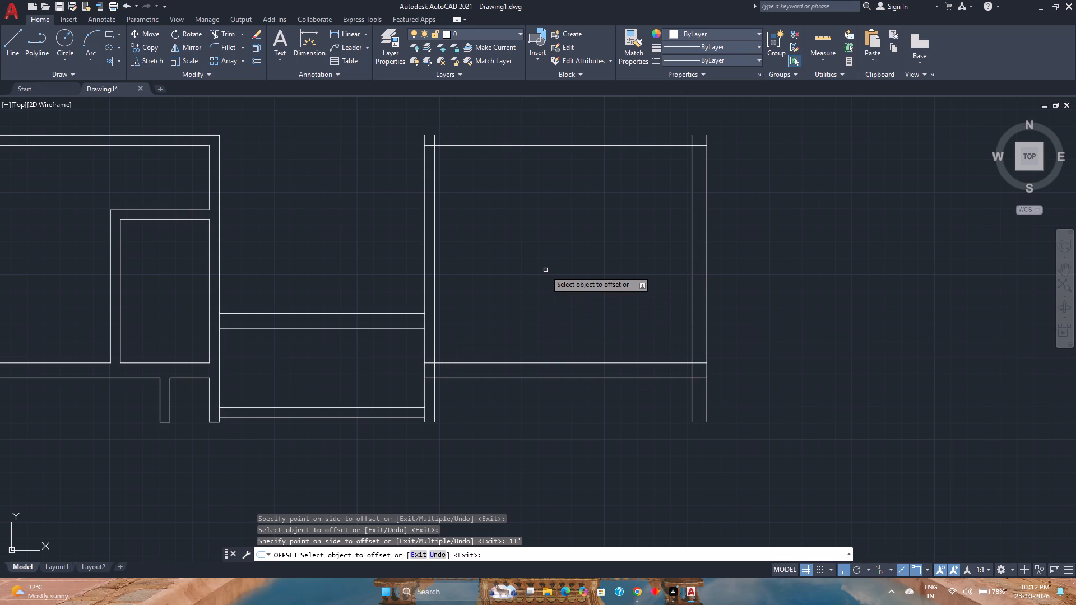
# Offset the new room's top inner line 6" upward to form the top wall's outer face.
pyautogui.click(538, 145)
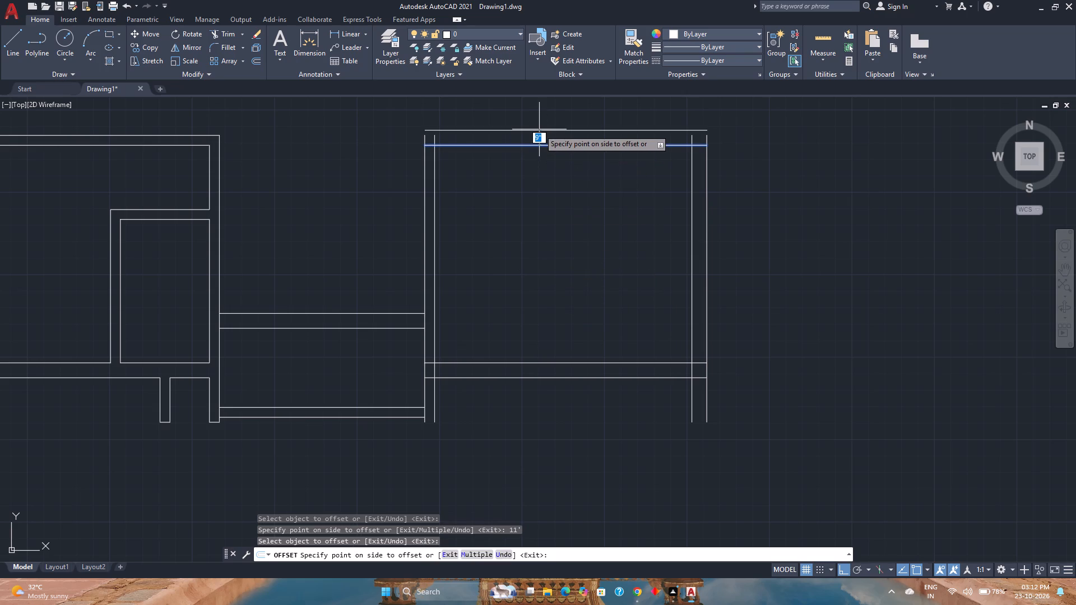
pyautogui.press('6')
pyautogui.press('Return')
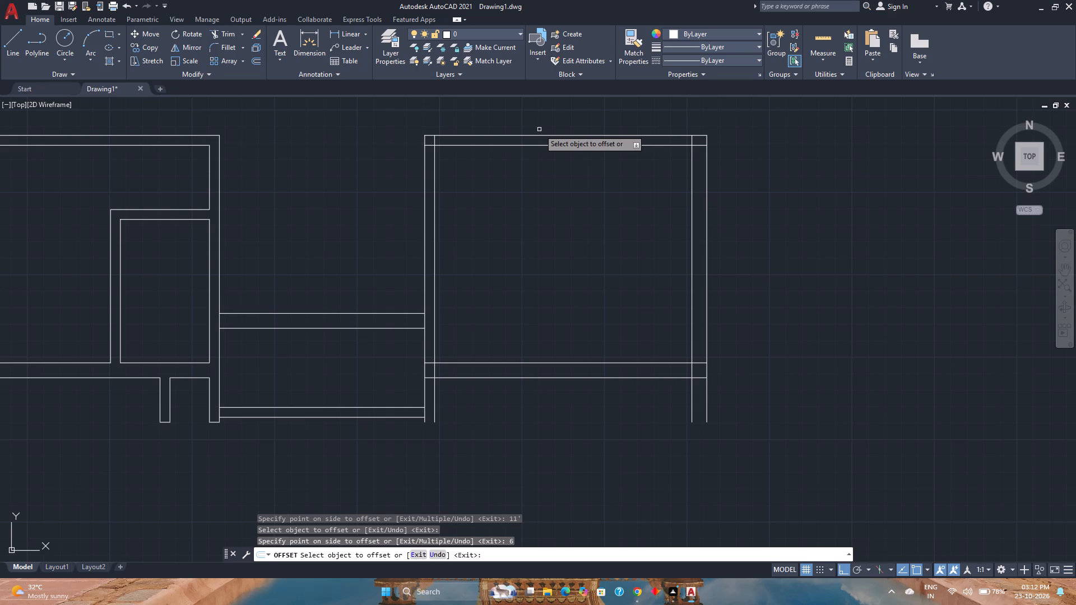
pyautogui.press('Escape')
# Mirror the main room's left bump-out lines across a vertical axis midway between the two outer rooms' lower inner corners, keeping the originals.
pyautogui.scroll(-1, 537, 246)
pyautogui.moveTo(537, 246); pyautogui.dragTo(571, 250, button='middle')
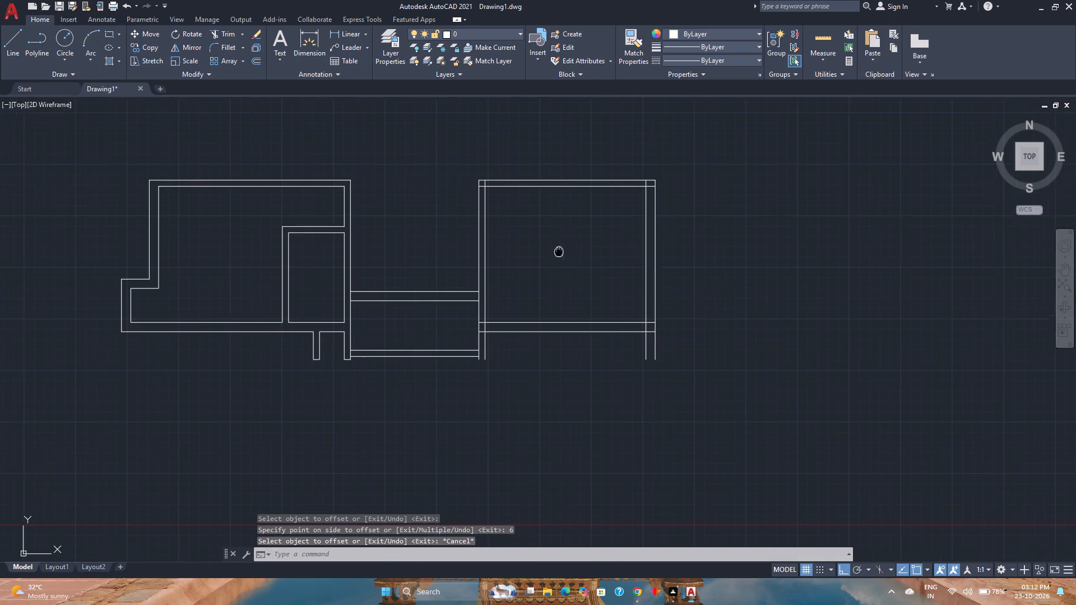
pyautogui.moveTo(571, 250); pyautogui.dragTo(576, 250, button='middle')
pyautogui.click(164, 313)
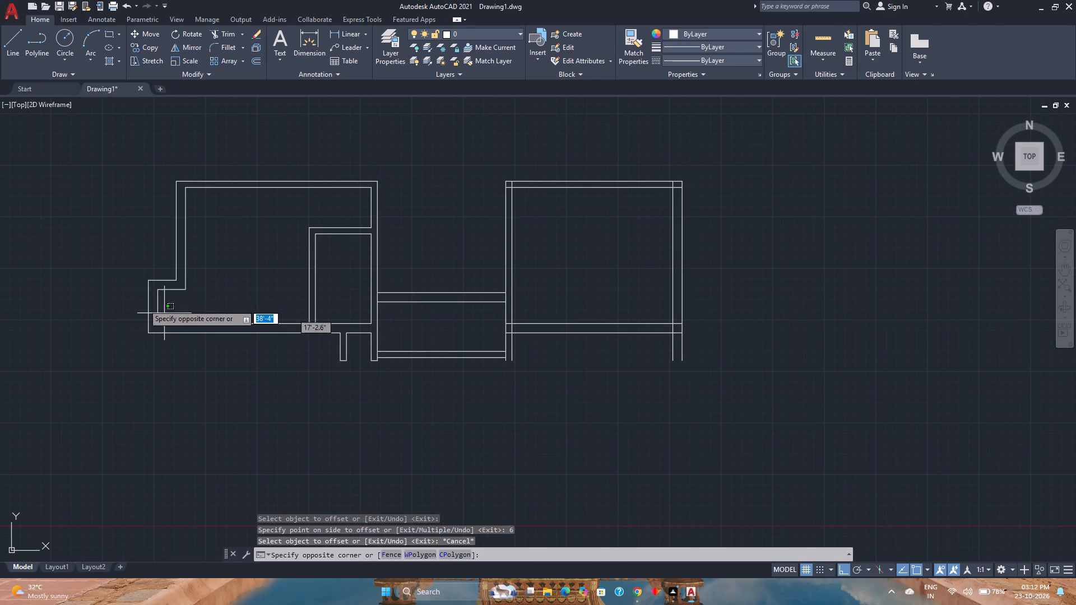
pyautogui.click(137, 300)
pyautogui.scroll(3, 147, 293)
pyautogui.click(221, 295)
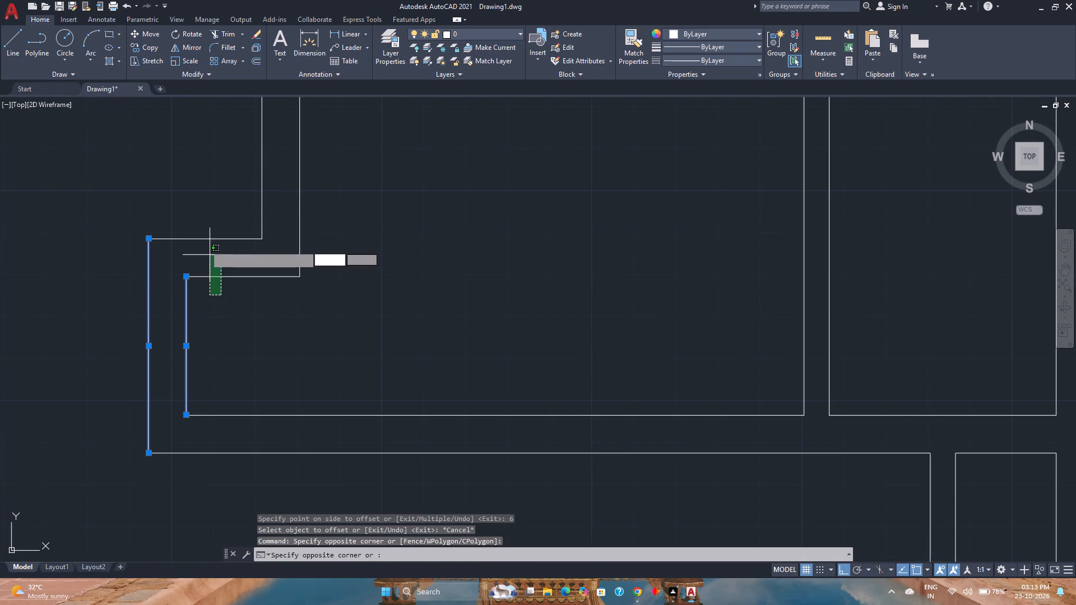
pyautogui.click(189, 199)
pyautogui.scroll(-4, 189, 199)
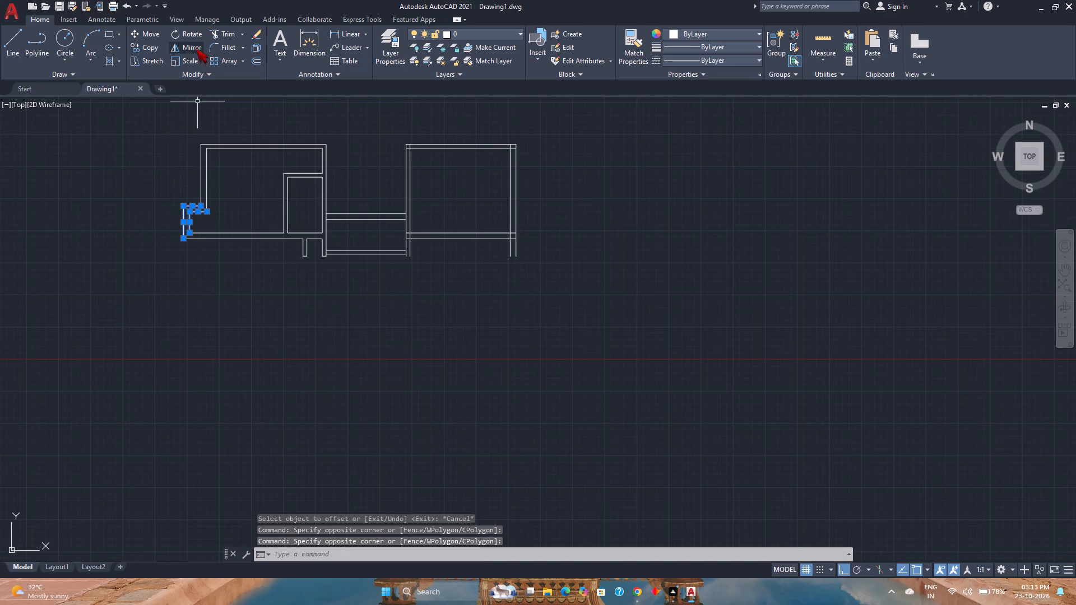
pyautogui.click(196, 47)
pyautogui.scroll(1, 392, 252)
pyautogui.moveTo(396, 252); pyautogui.dragTo(421, 313, button='middle')
pyautogui.middleClick(421, 313)
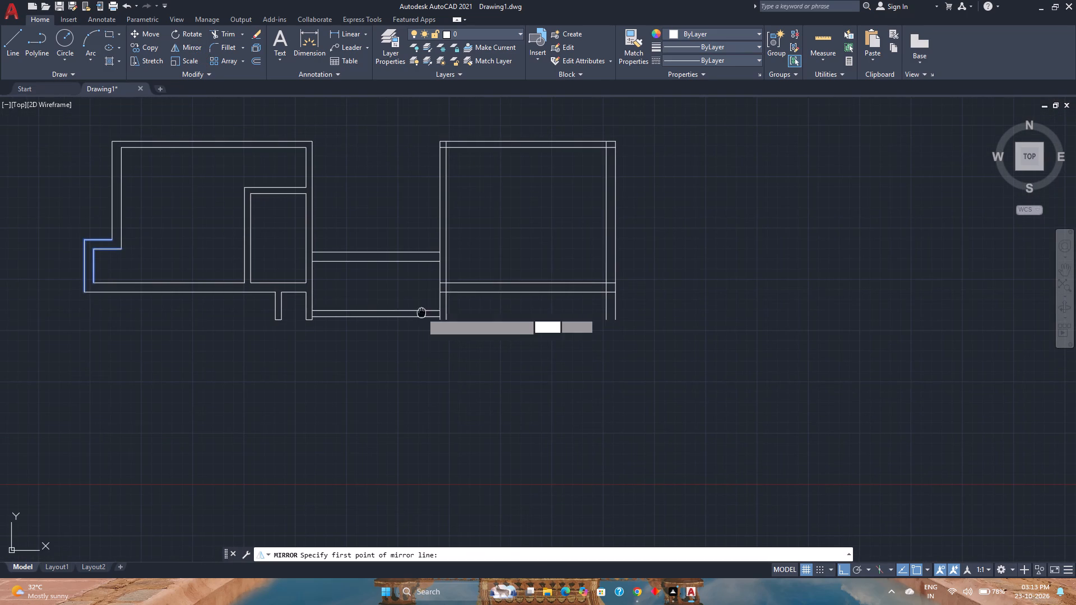
pyautogui.press('m')
pyautogui.press('2')
pyautogui.press('p')
pyautogui.press('Return')
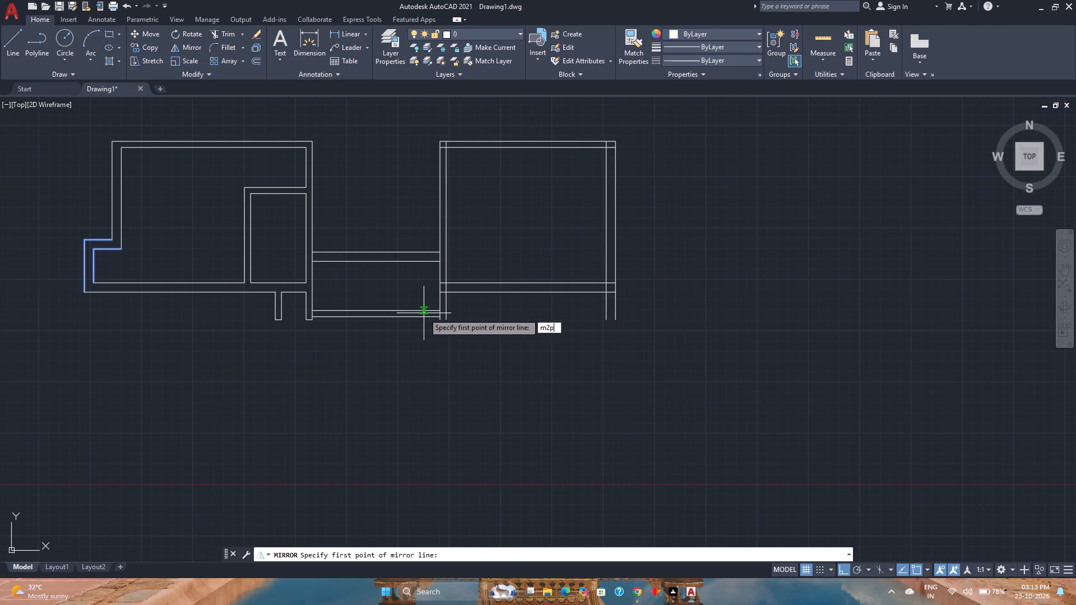
pyautogui.scroll(2, 597, 286)
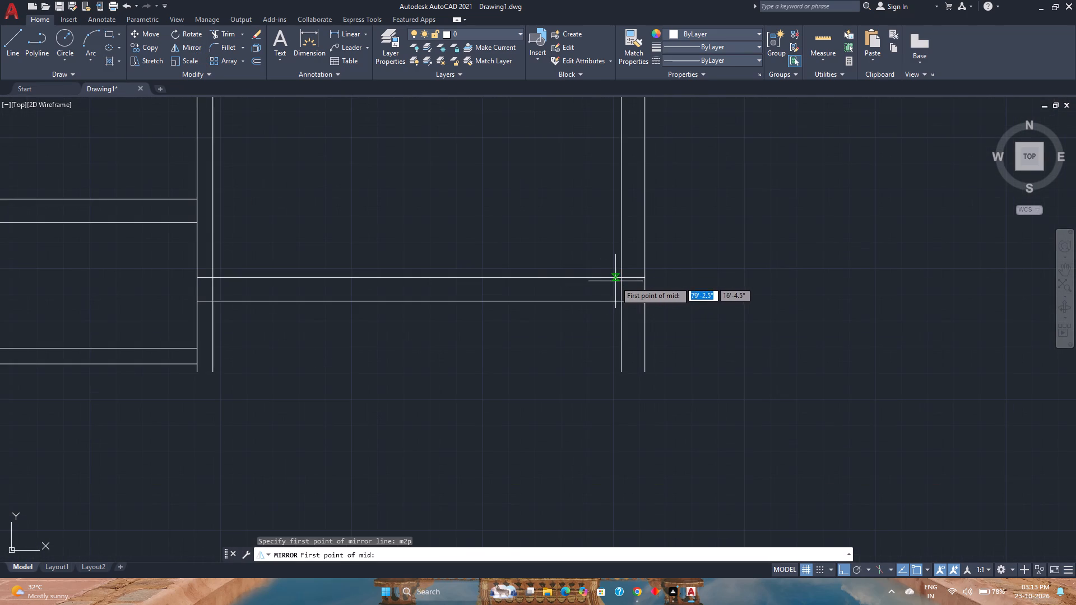
pyautogui.click(620, 280)
pyautogui.scroll(-4, 620, 280)
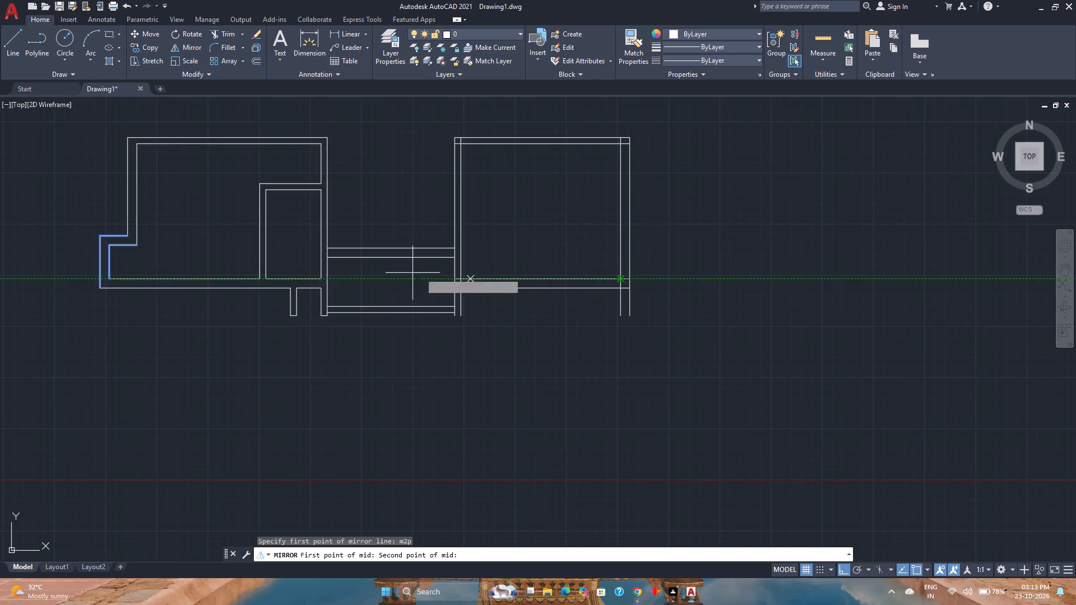
pyautogui.scroll(3, 111, 277)
pyautogui.click(105, 281)
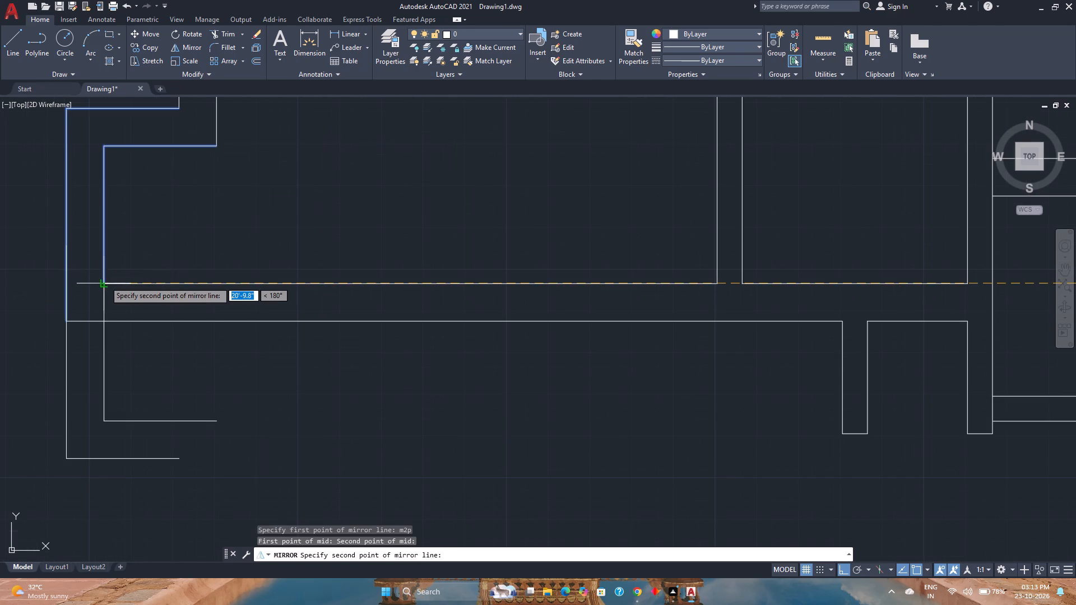
pyautogui.scroll(-4, 105, 281)
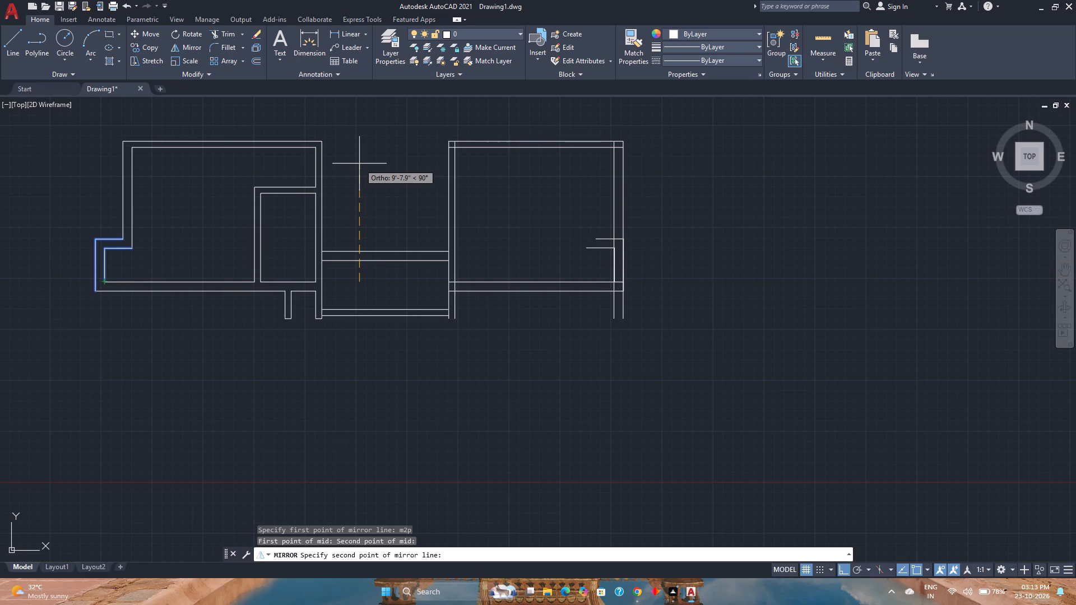
pyautogui.click(359, 164)
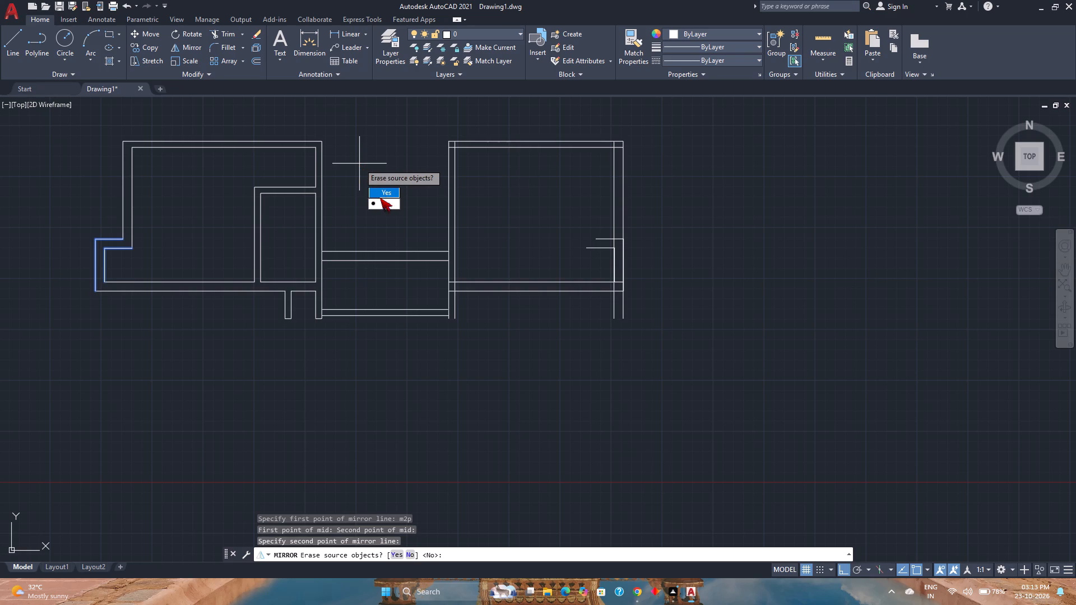
pyautogui.moveTo(382, 201); pyautogui.dragTo(359, 164)
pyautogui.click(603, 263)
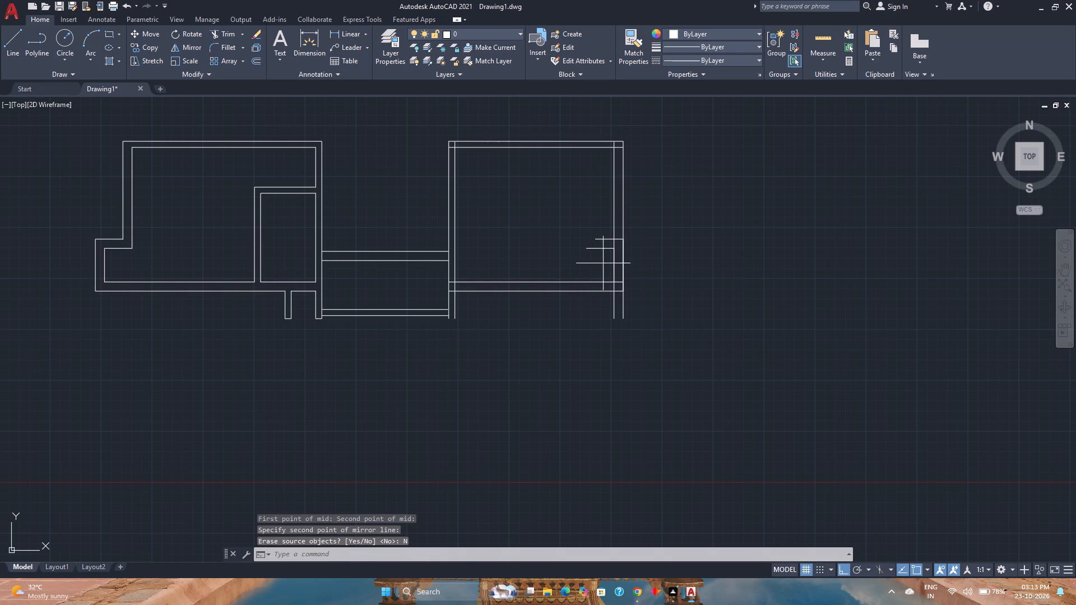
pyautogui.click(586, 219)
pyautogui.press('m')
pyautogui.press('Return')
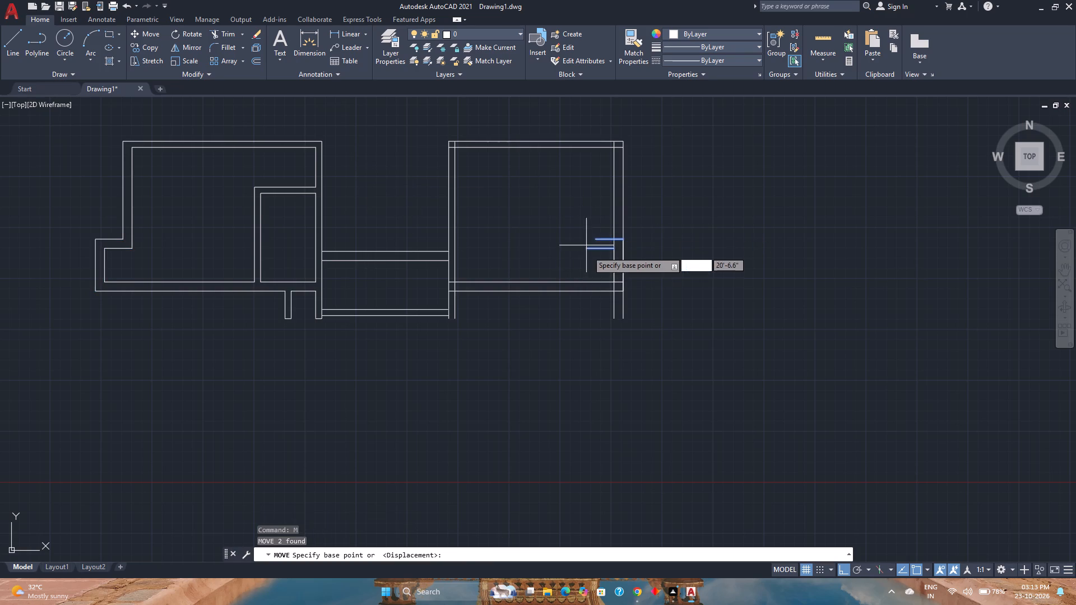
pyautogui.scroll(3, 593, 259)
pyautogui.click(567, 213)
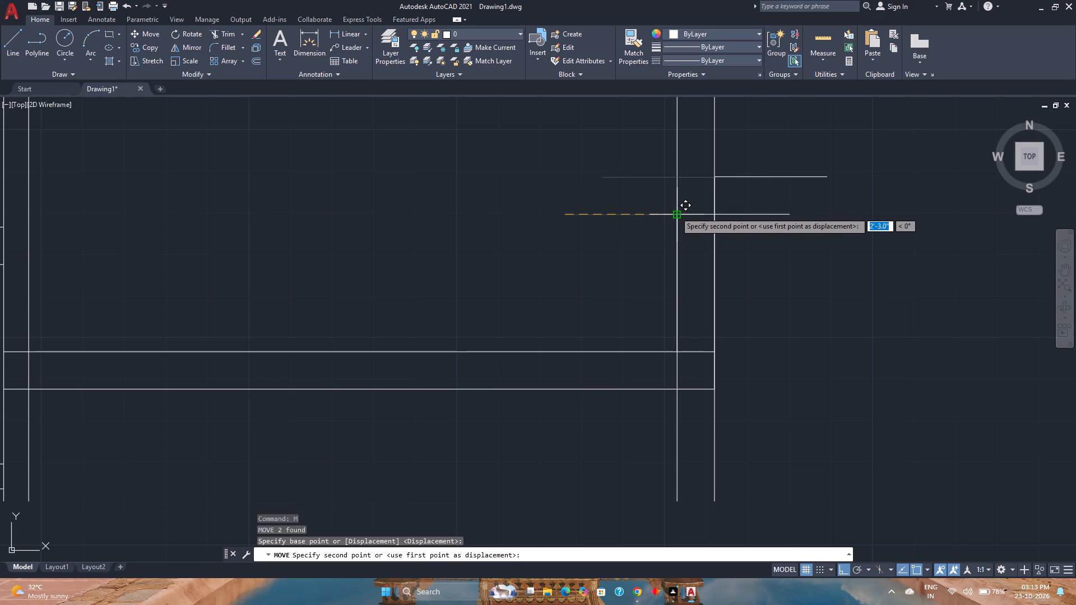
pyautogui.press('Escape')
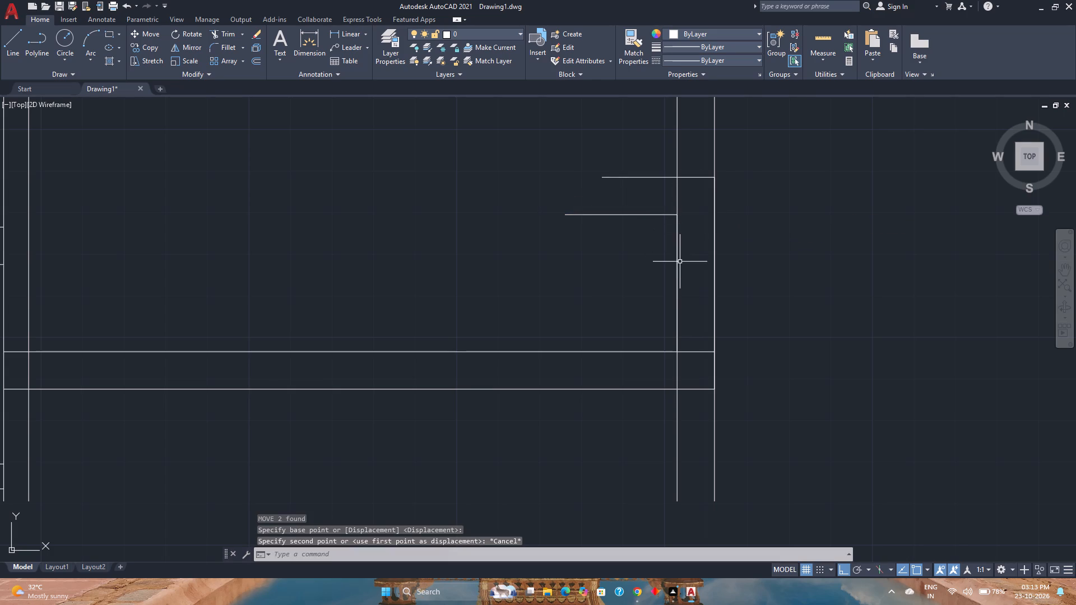
# Move the four mirrored bump-out lines 2'-3" to the right, aligning the inner horizontal line's open end with the right wall's inner face.
pyautogui.click(678, 223)
pyautogui.click(715, 218)
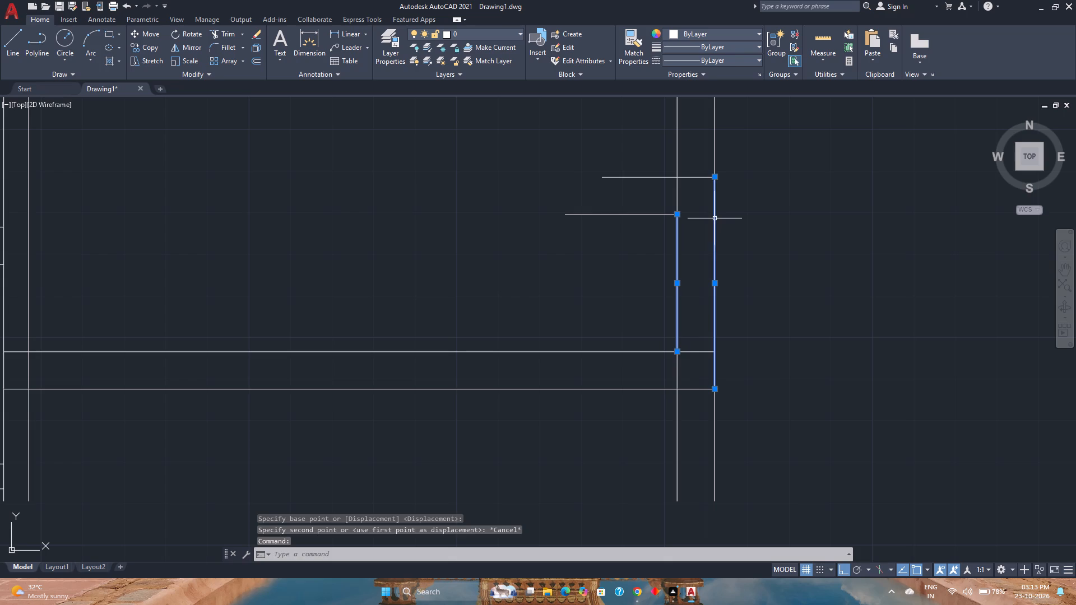
pyautogui.click(698, 183)
pyautogui.click(690, 169)
pyautogui.click(631, 217)
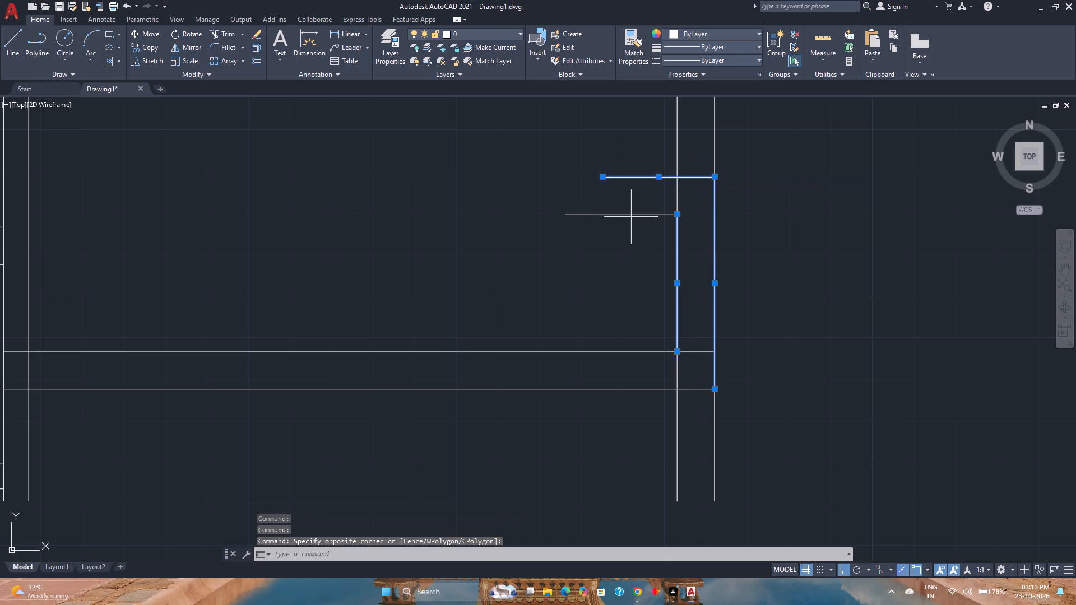
pyautogui.click(615, 208)
pyautogui.press('m')
pyautogui.press('Return')
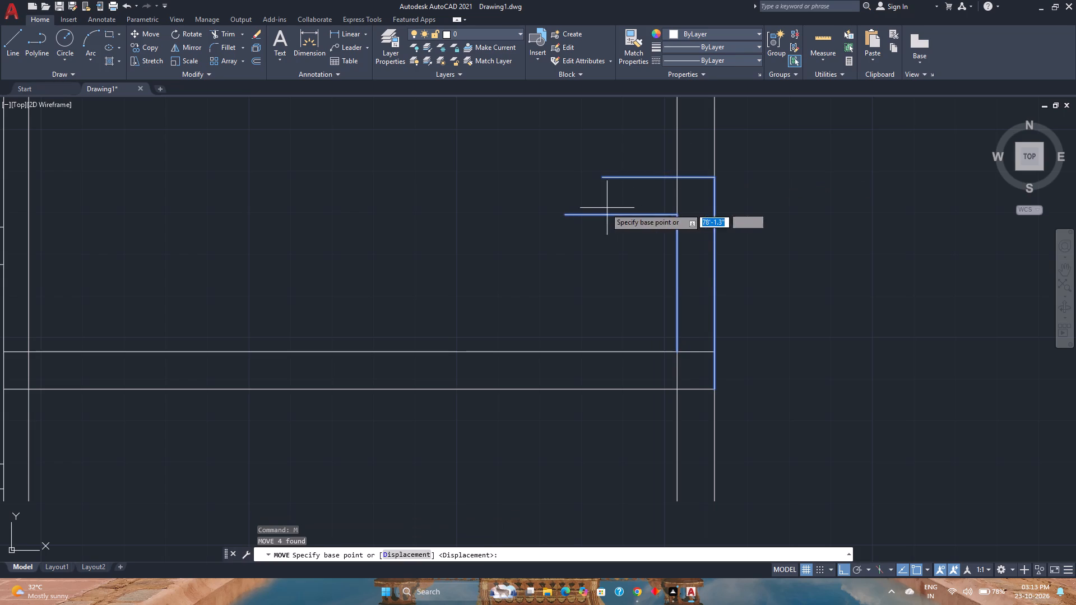
pyautogui.click(563, 216)
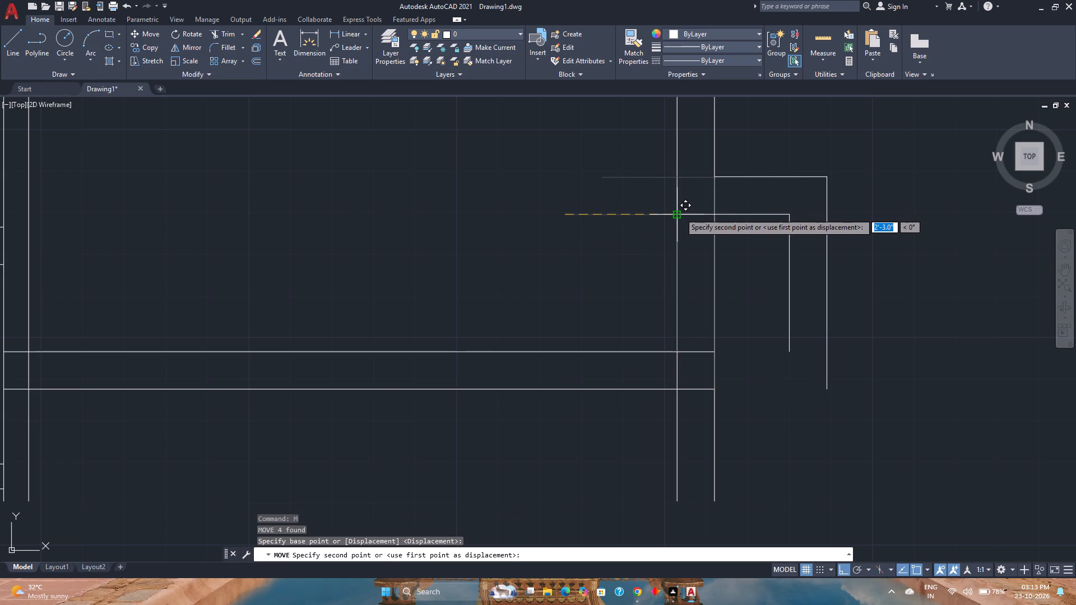
pyautogui.click(680, 213)
pyautogui.scroll(-3, 655, 255)
pyautogui.moveTo(651, 255); pyautogui.dragTo(567, 287, button='middle')
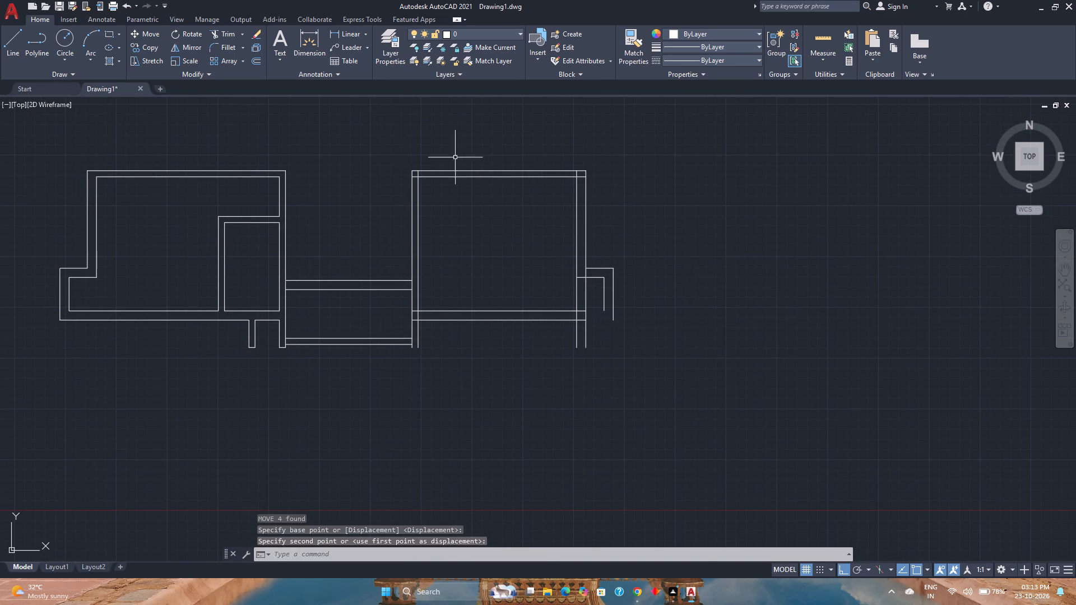
# Fillet the right-hand room's two bottom wall lines to the matching vertical bump-out lines with zero radius, closing the lower corners.
pyautogui.click(224, 47)
pyautogui.press('m')
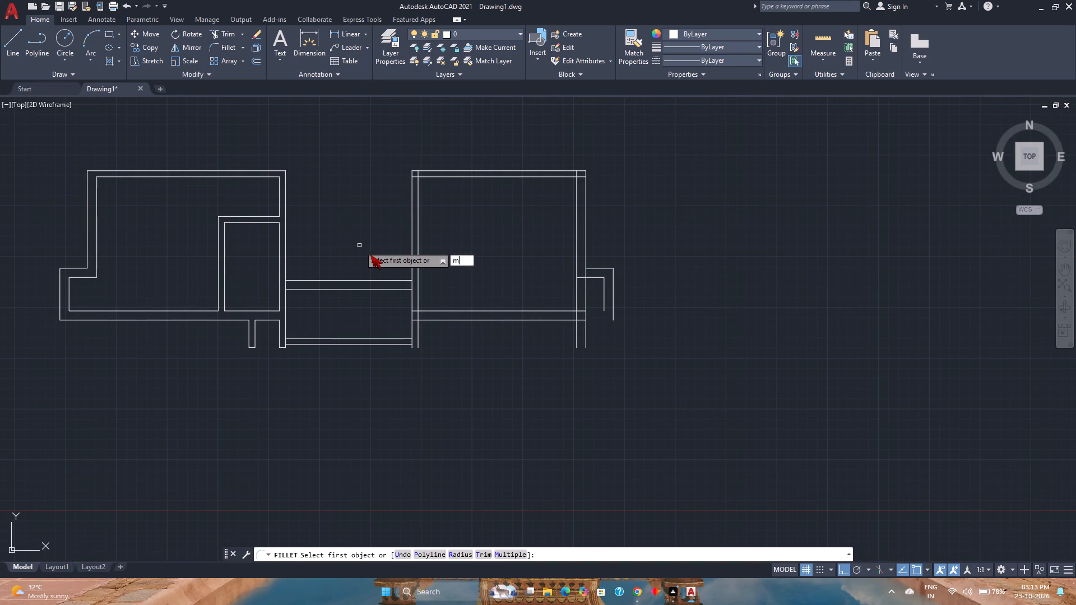
pyautogui.press('Return')
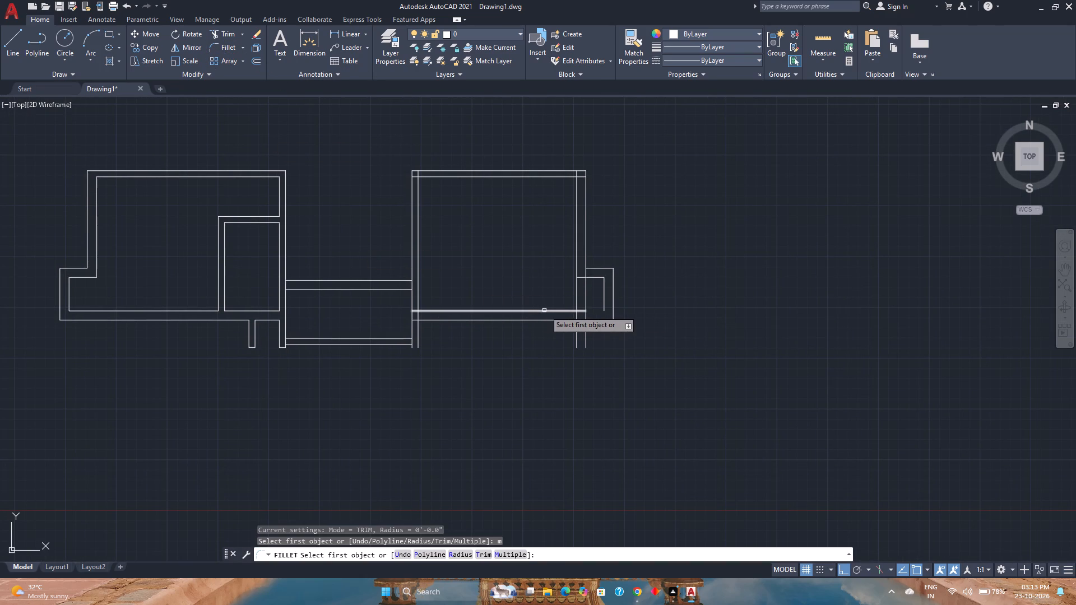
pyautogui.click(545, 310)
pyautogui.click(605, 301)
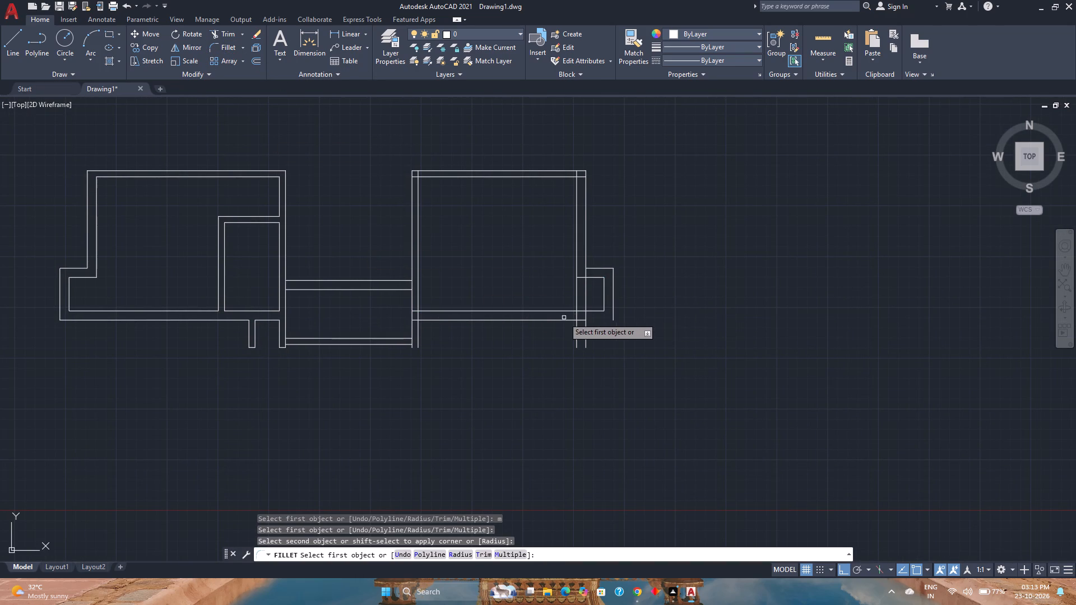
pyautogui.click(565, 321)
pyautogui.click(615, 315)
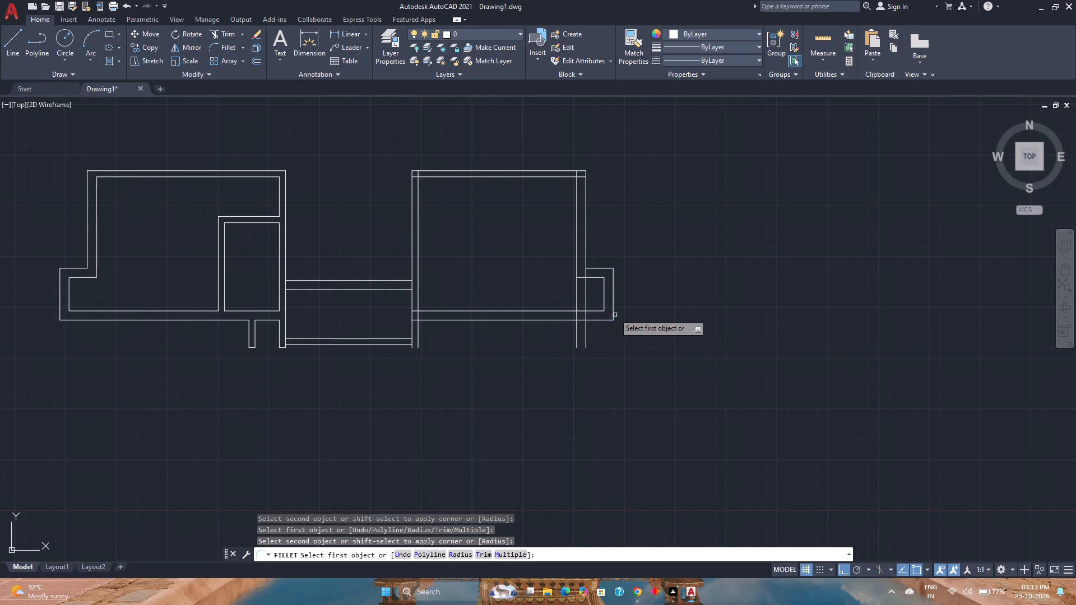
# Fillet the right wall's outer and inner lines to the matching upper horizontal lines of the bump-out.
pyautogui.click(586, 249)
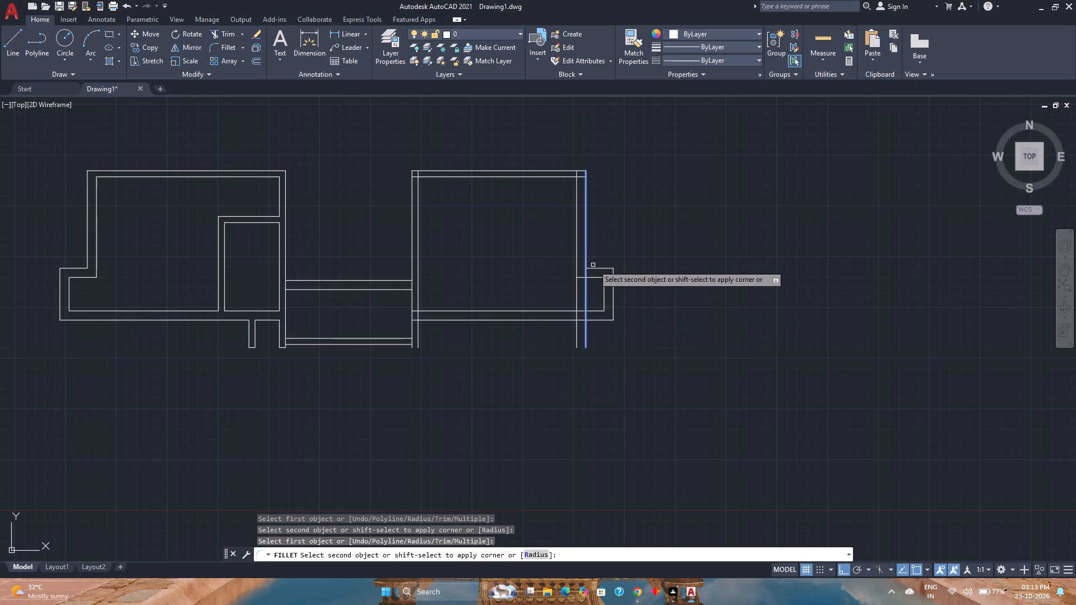
pyautogui.click(595, 268)
pyautogui.click(577, 265)
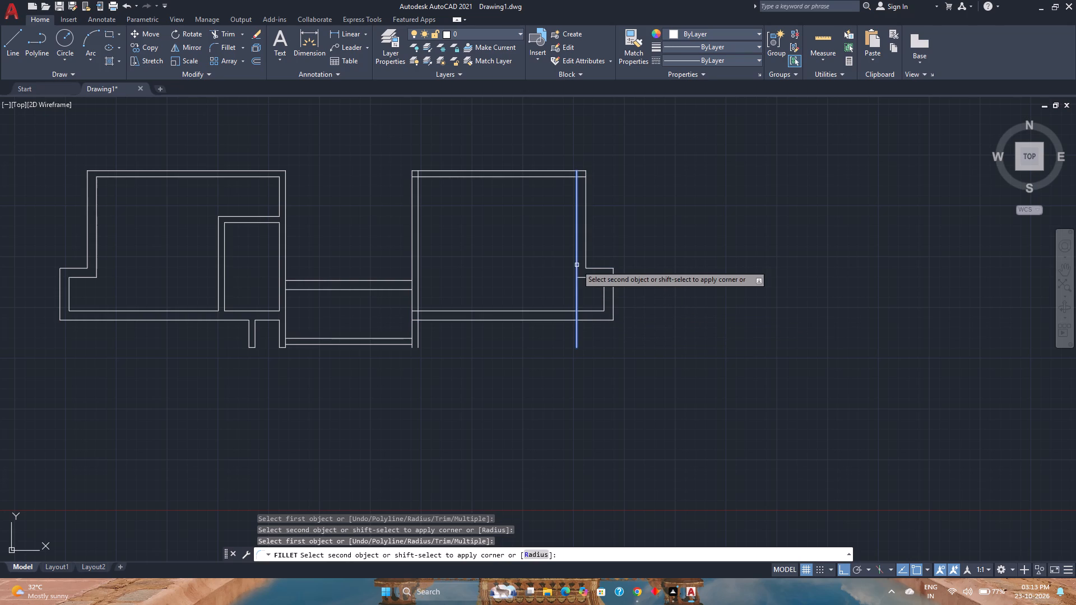
pyautogui.click(585, 276)
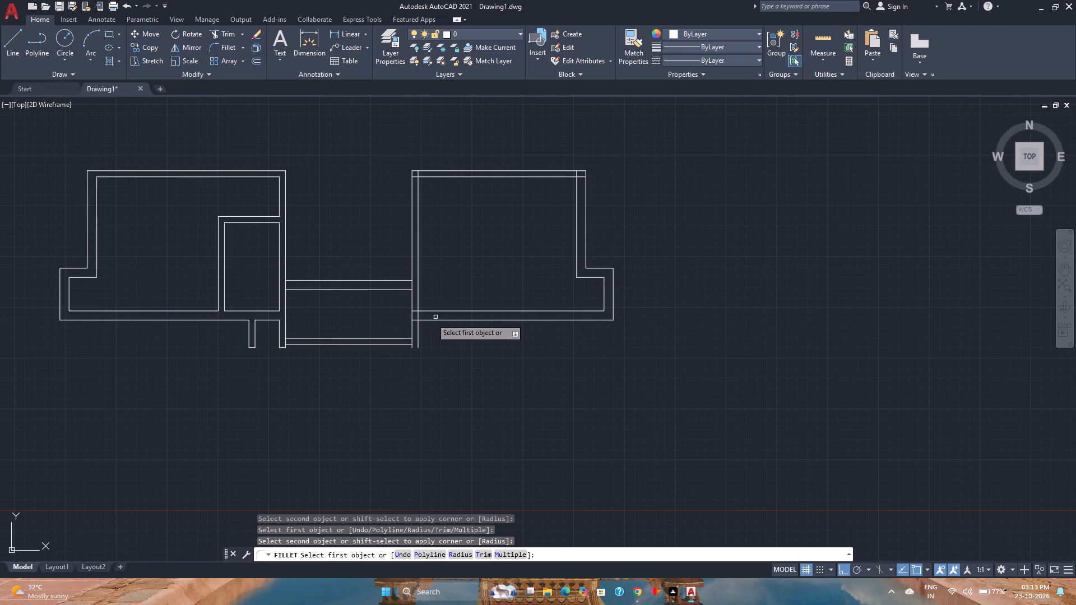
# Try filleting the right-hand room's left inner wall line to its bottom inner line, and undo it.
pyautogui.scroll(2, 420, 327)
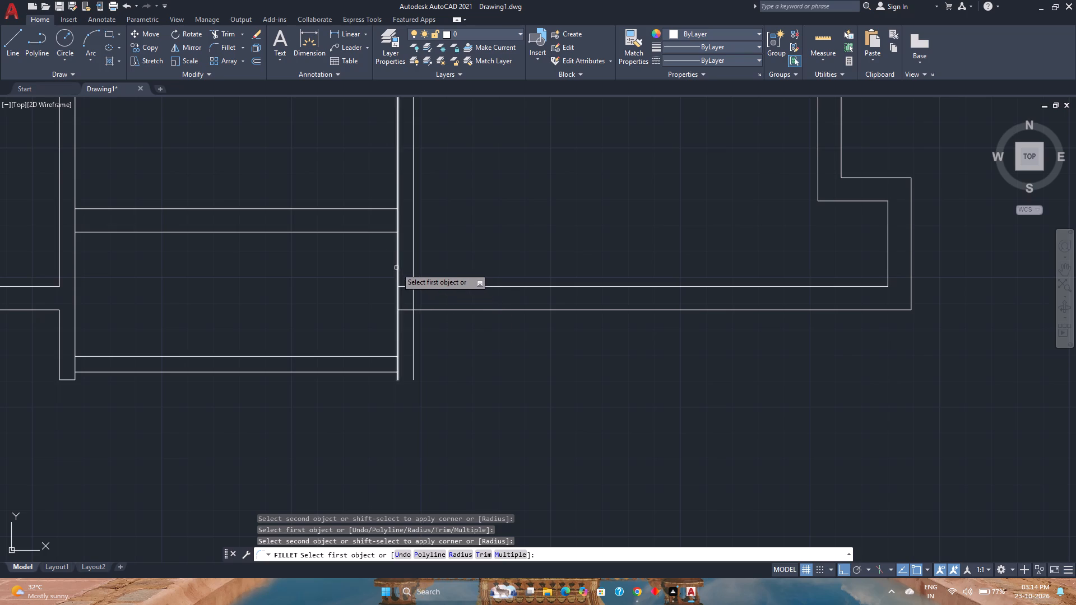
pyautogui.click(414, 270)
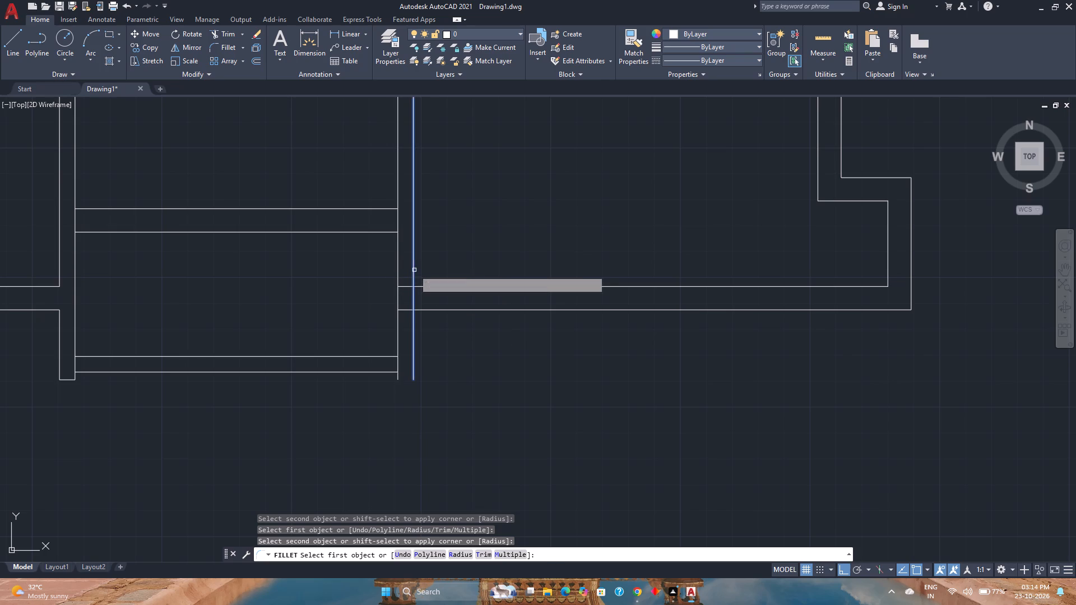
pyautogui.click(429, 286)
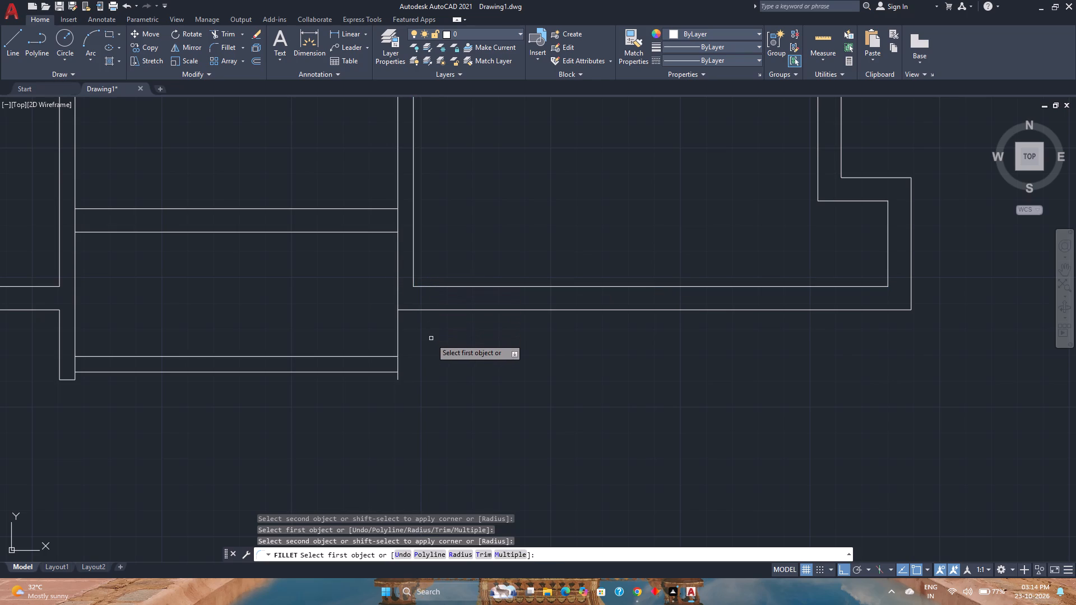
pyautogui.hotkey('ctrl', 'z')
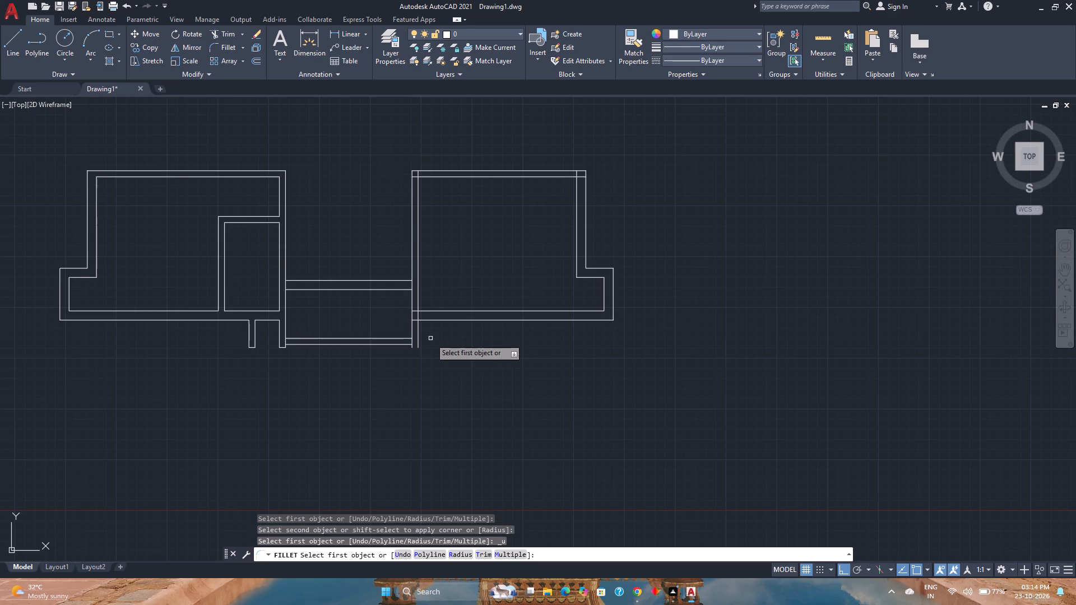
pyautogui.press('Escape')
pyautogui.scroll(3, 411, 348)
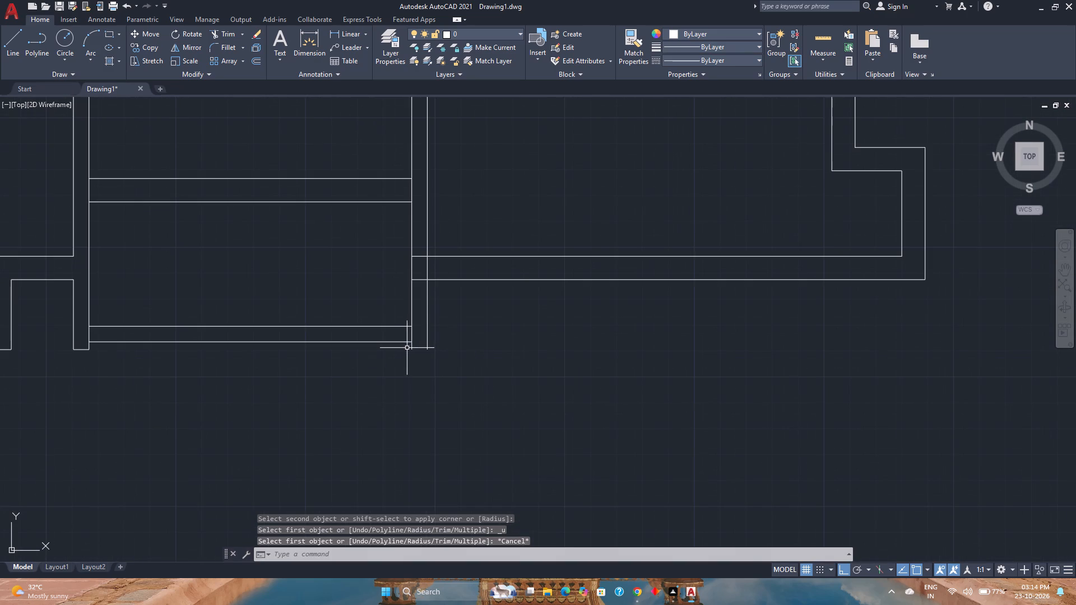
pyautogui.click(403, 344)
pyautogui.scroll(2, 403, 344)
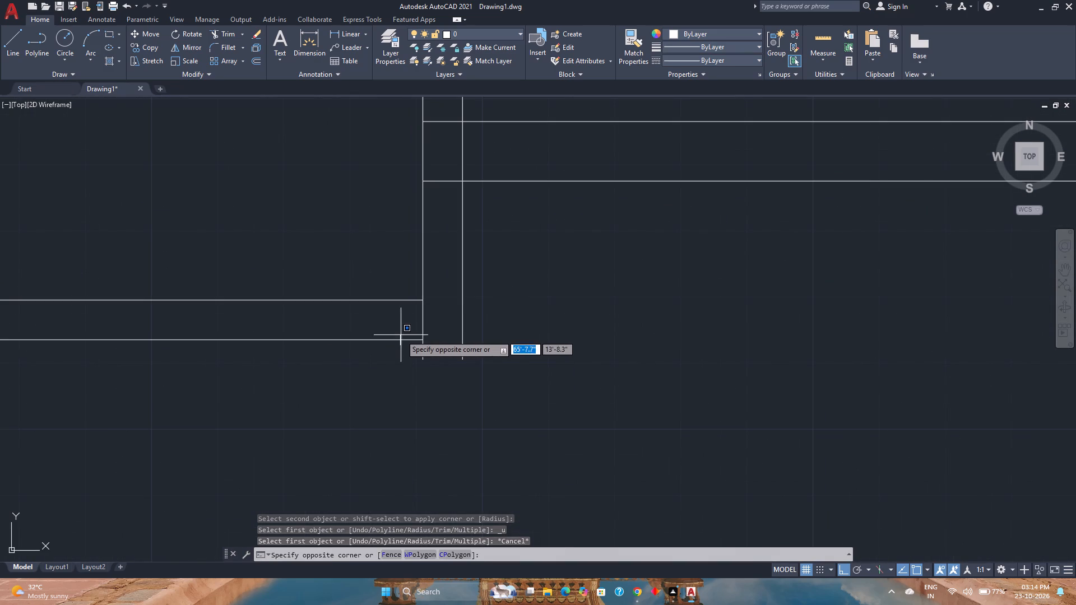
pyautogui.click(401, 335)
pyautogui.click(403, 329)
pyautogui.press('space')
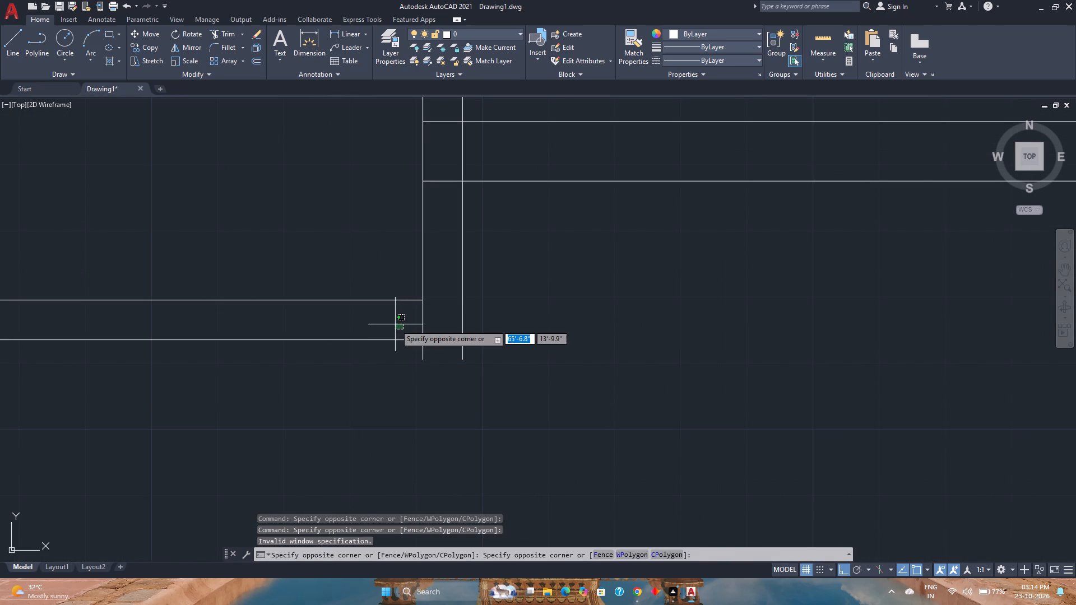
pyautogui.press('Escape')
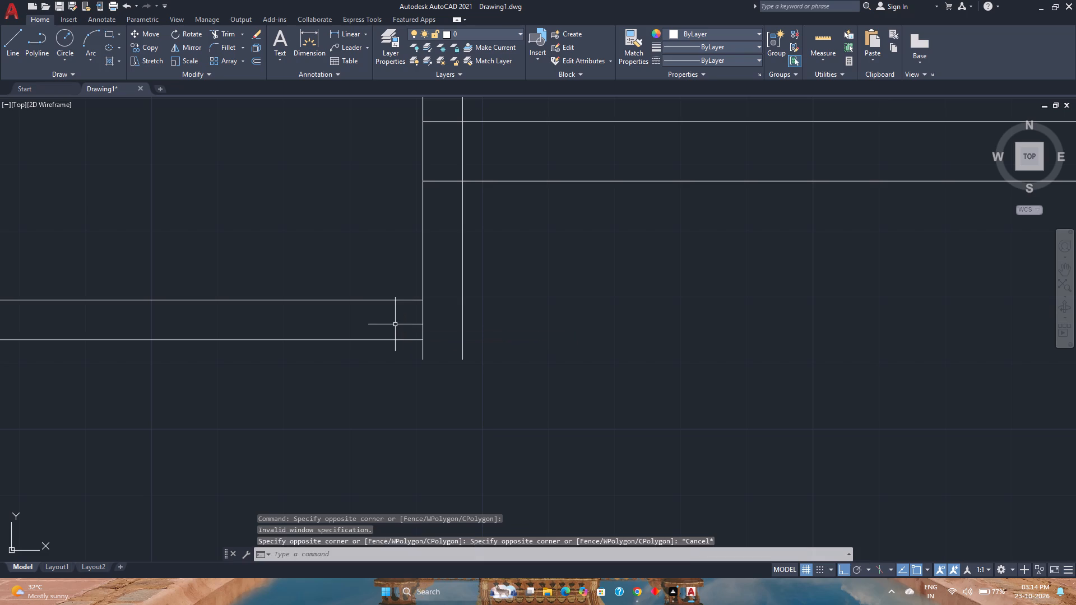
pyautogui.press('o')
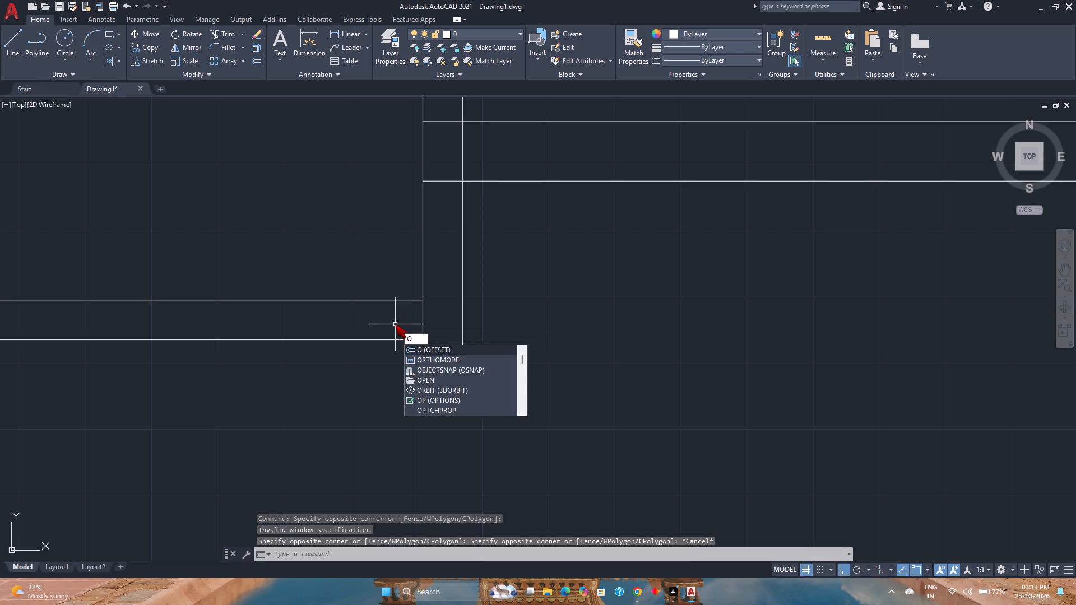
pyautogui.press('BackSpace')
# Fillet the lower connecting wall's outer and inner lines to the right-hand room's left wall lines, forming a clean zero-radius corner.
pyautogui.press('f')
pyautogui.press('Return')
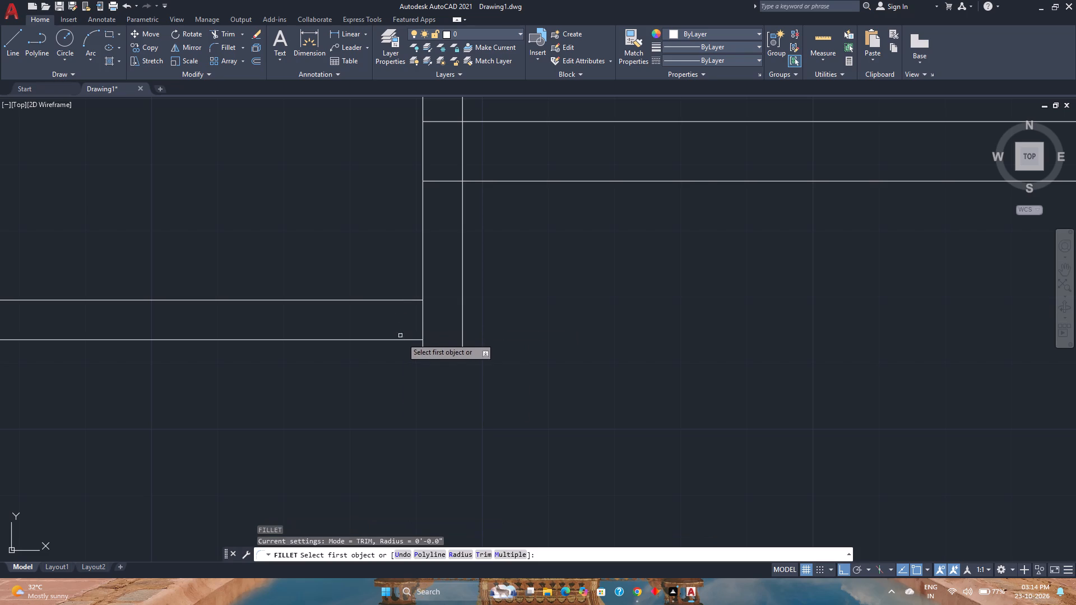
pyautogui.click(407, 341)
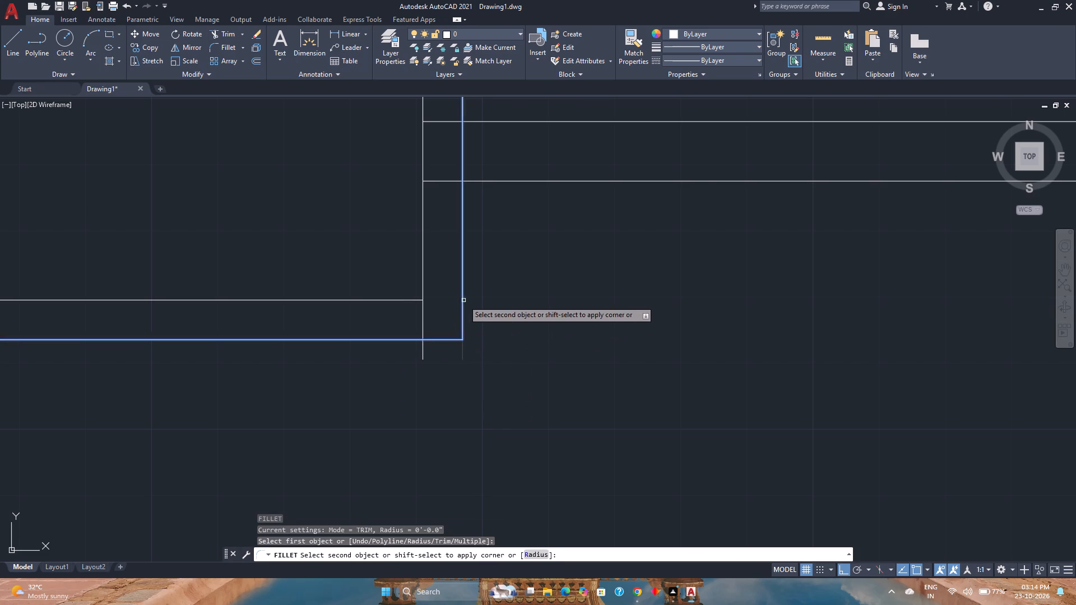
pyautogui.click(463, 300)
pyautogui.press('space')
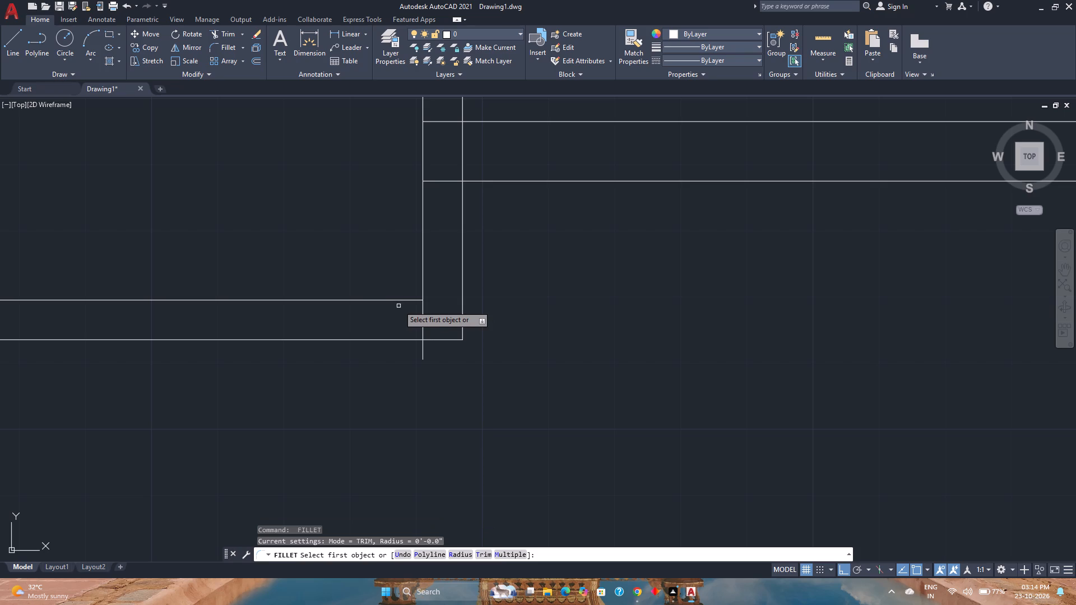
pyautogui.click(405, 301)
pyautogui.click(422, 263)
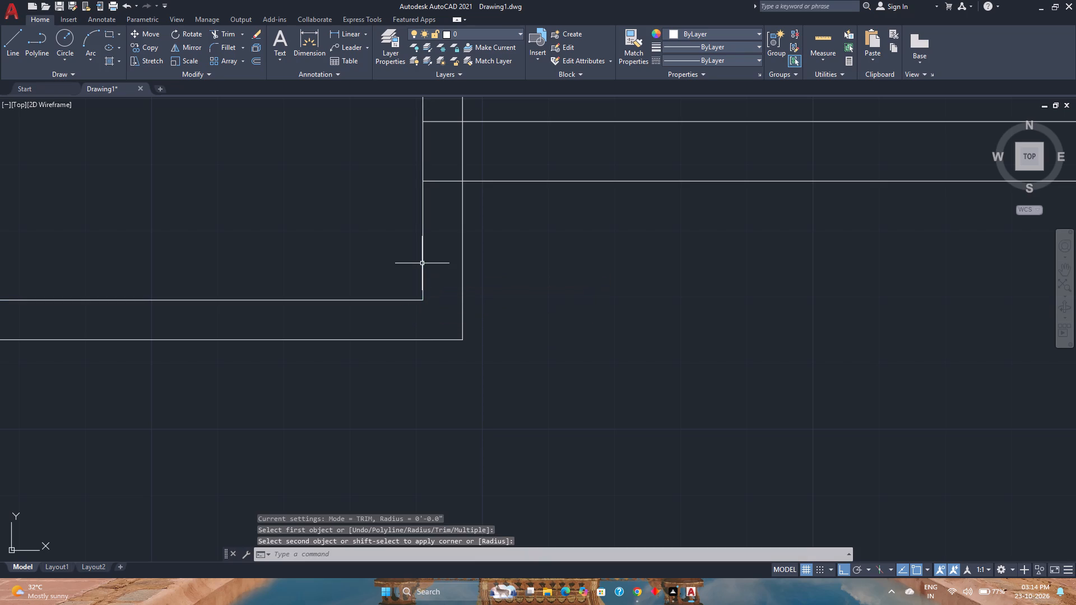
pyautogui.scroll(-4, 424, 263)
pyautogui.press('Escape')
pyautogui.scroll(-2, 503, 313)
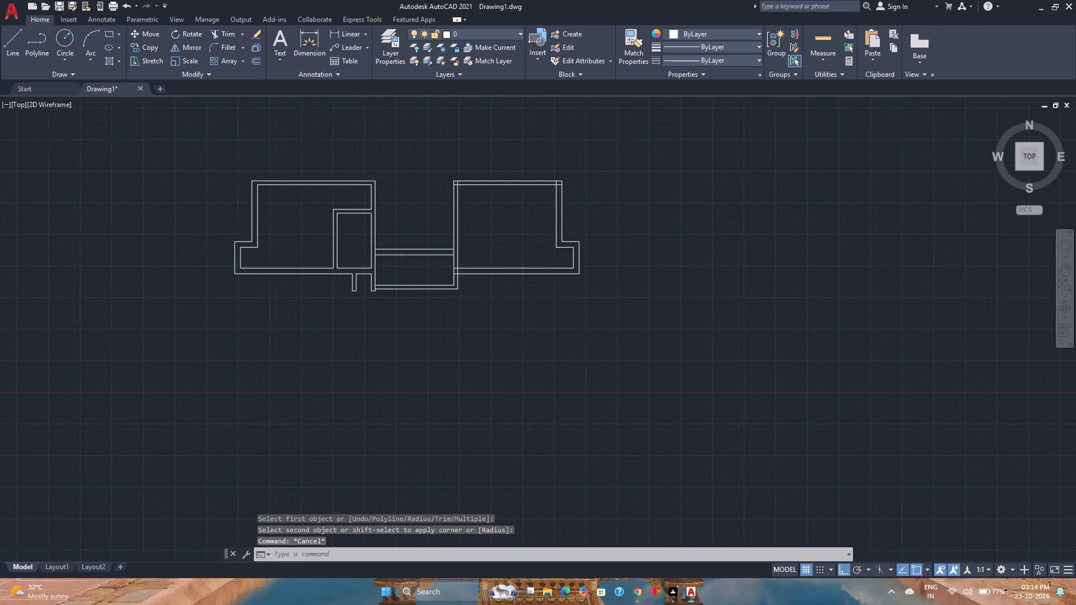
pyautogui.moveTo(503, 313); pyautogui.dragTo(516, 360, button='middle')
# Start saving the drawing and set the destination to the Fuji Files folder on New Volume (E:).
pyautogui.hotkey('ctrl', 's')
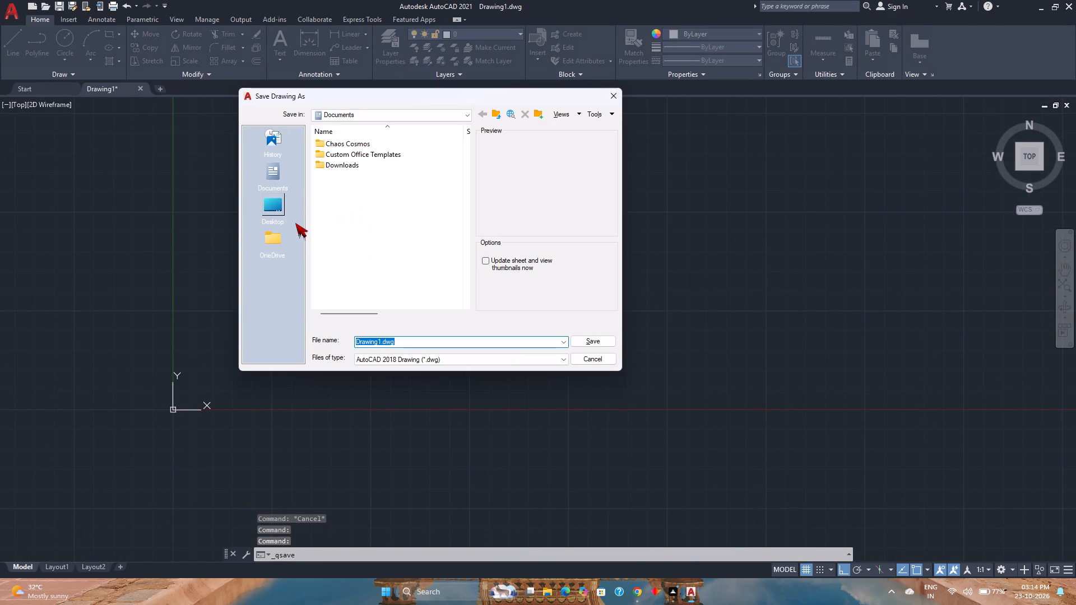
pyautogui.click(388, 117)
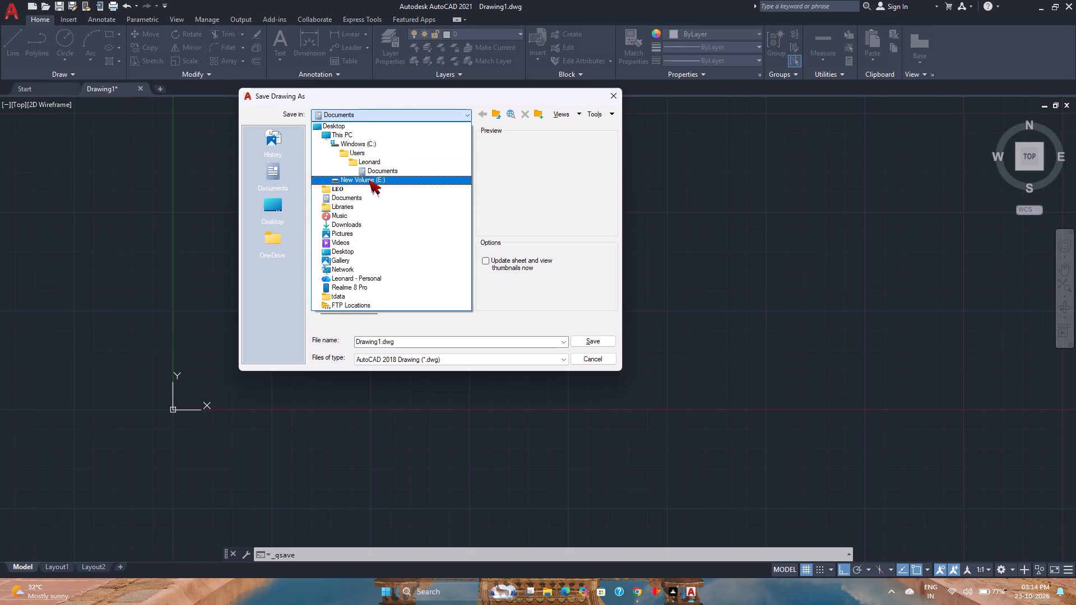
pyautogui.click(369, 180)
pyautogui.doubleClick(351, 198)
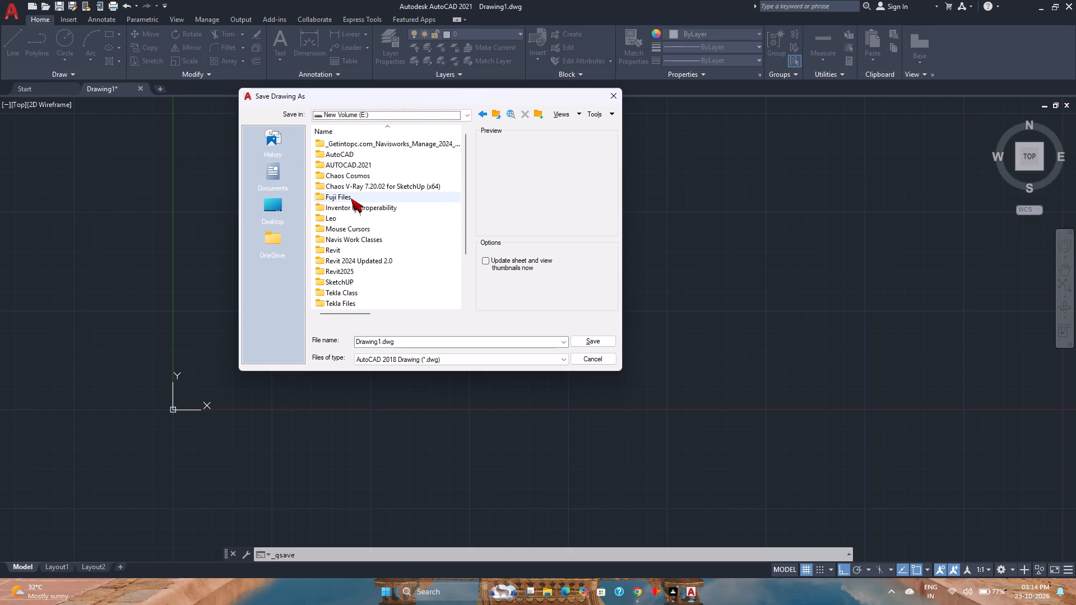
# Name the drawing "Fuji - Commercial Building Flr Plans" and save it.
pyautogui.click(415, 338)
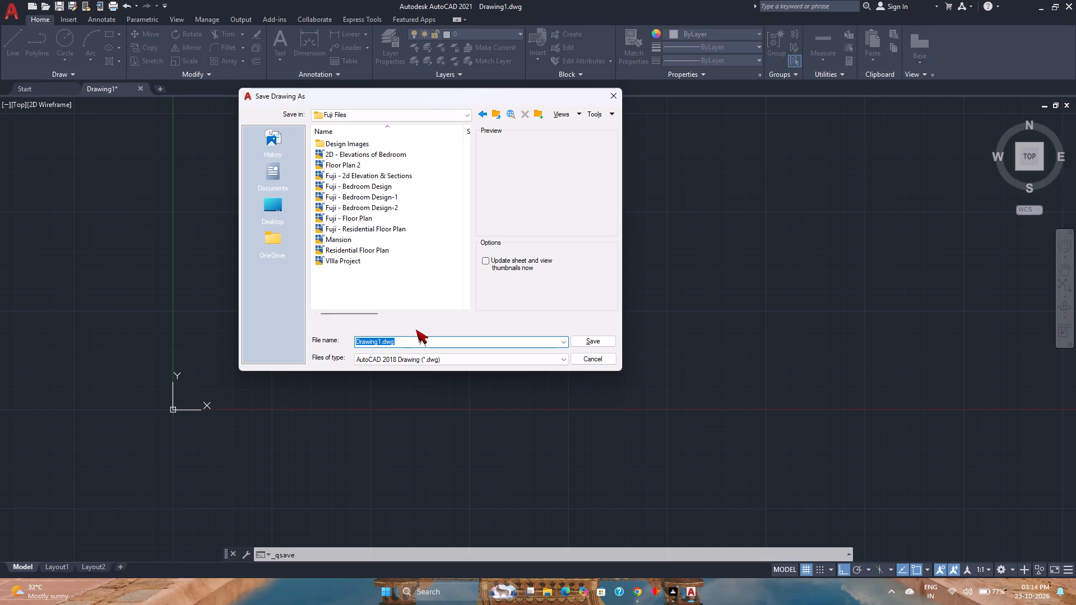
pyautogui.write('Fuji')
pyautogui.press('space')
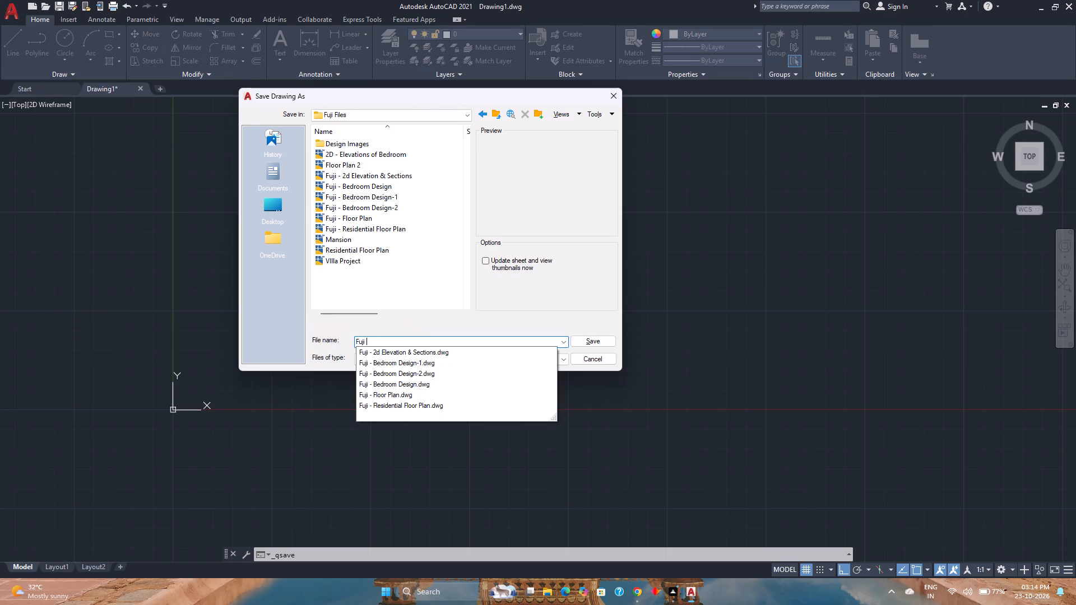
pyautogui.write('- Commercial P')
pyautogui.press('BackSpace')
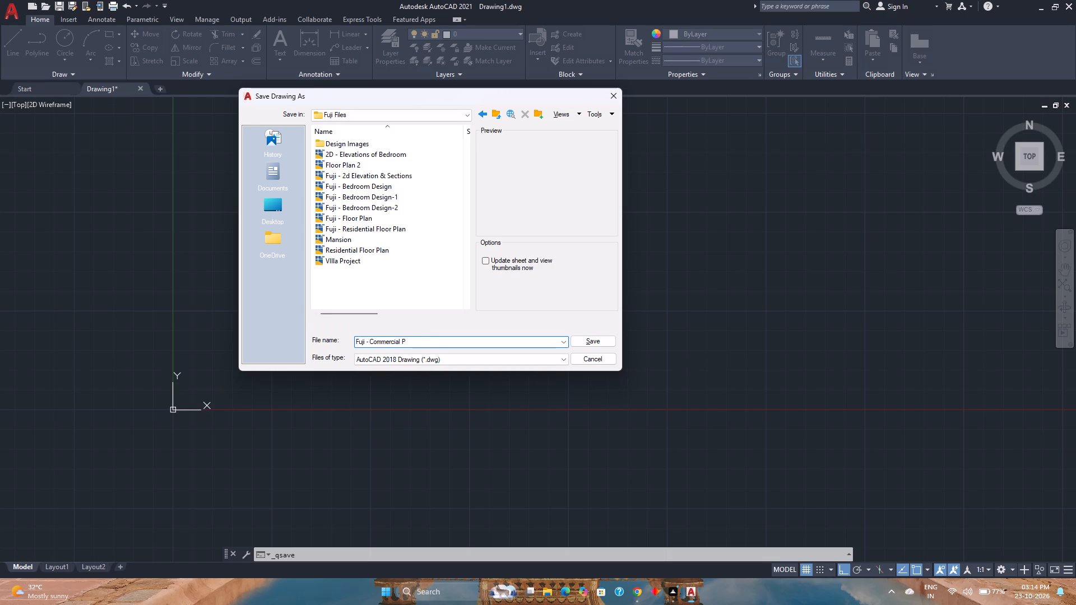
pyautogui.write('Fllor')
pyautogui.press('BackSpace')
pyautogui.press('BackSpace')
pyautogui.press('BackSpace')
pyautogui.press('BackSpace')
pyautogui.press('BackSpace')
pyautogui.write('Buildong')
pyautogui.press('space')
pyautogui.press('BackSpace')
pyautogui.press('BackSpace')
pyautogui.press('BackSpace')
pyautogui.press('BackSpace')
pyautogui.write('ing Flr Plans')
pyautogui.press('Return')
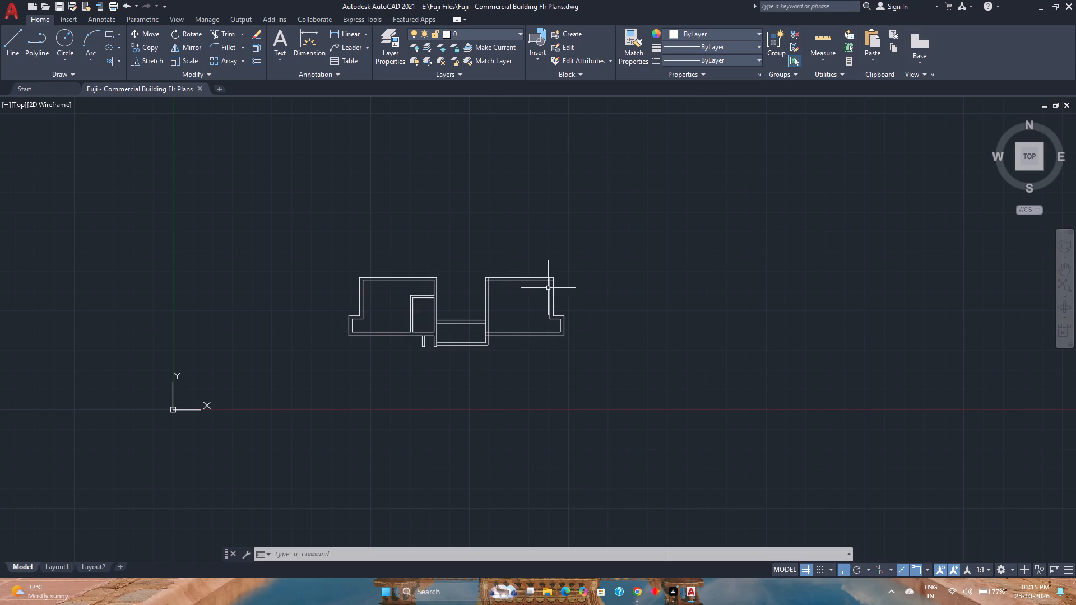
# Fillet the right-hand room's inner top wall line to its left and right inner wall lines with zero radius, using the Multiple option.
pyautogui.scroll(2, 548, 288)
pyautogui.scroll(2, 379, 282)
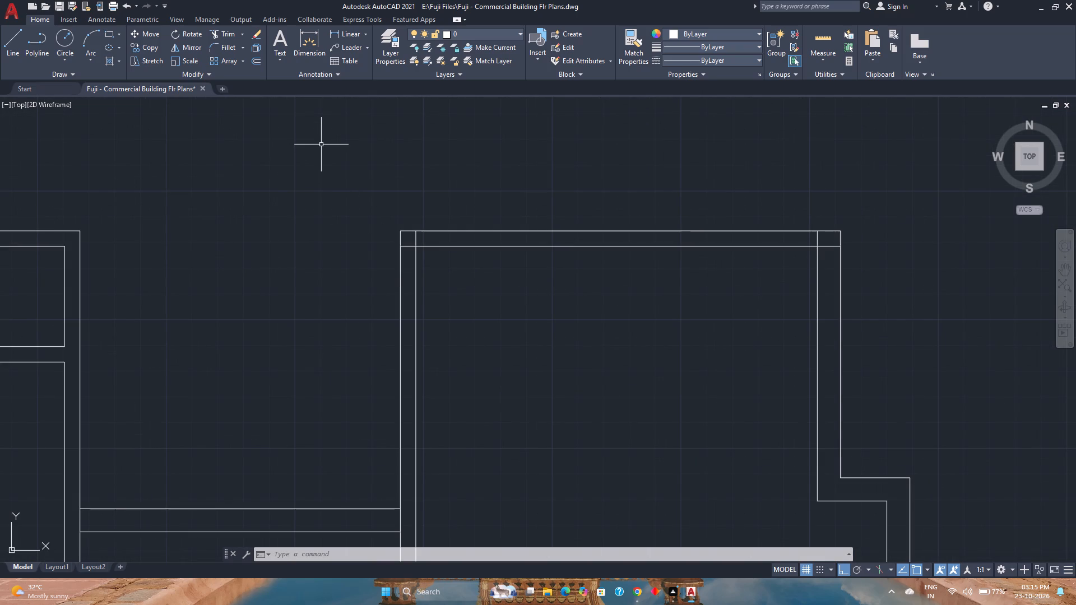
pyautogui.press('f')
pyautogui.press('Return')
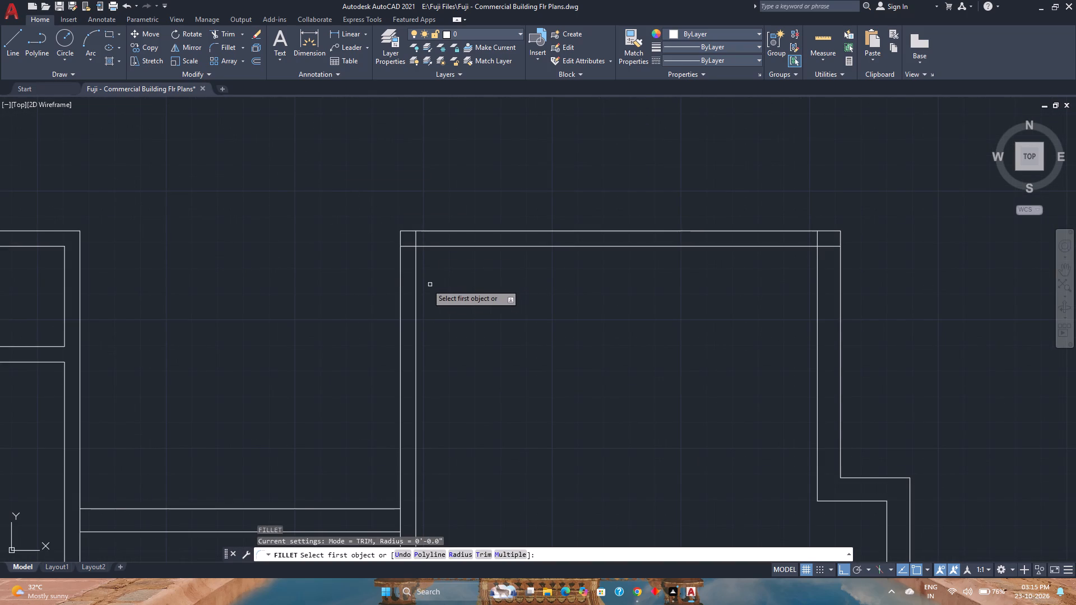
pyautogui.press('m')
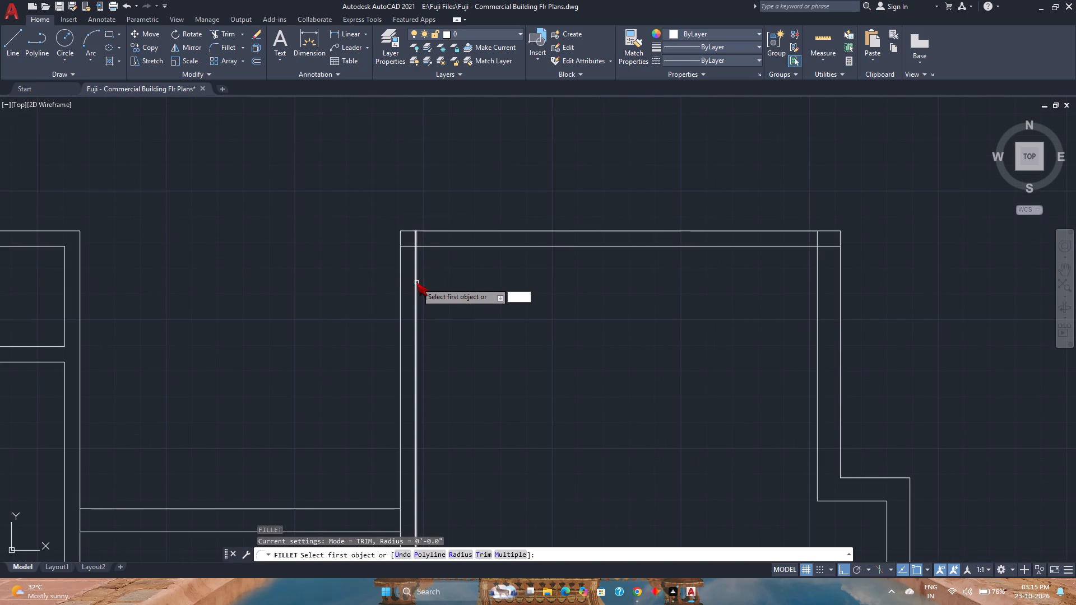
pyautogui.press('Return')
pyautogui.click(416, 282)
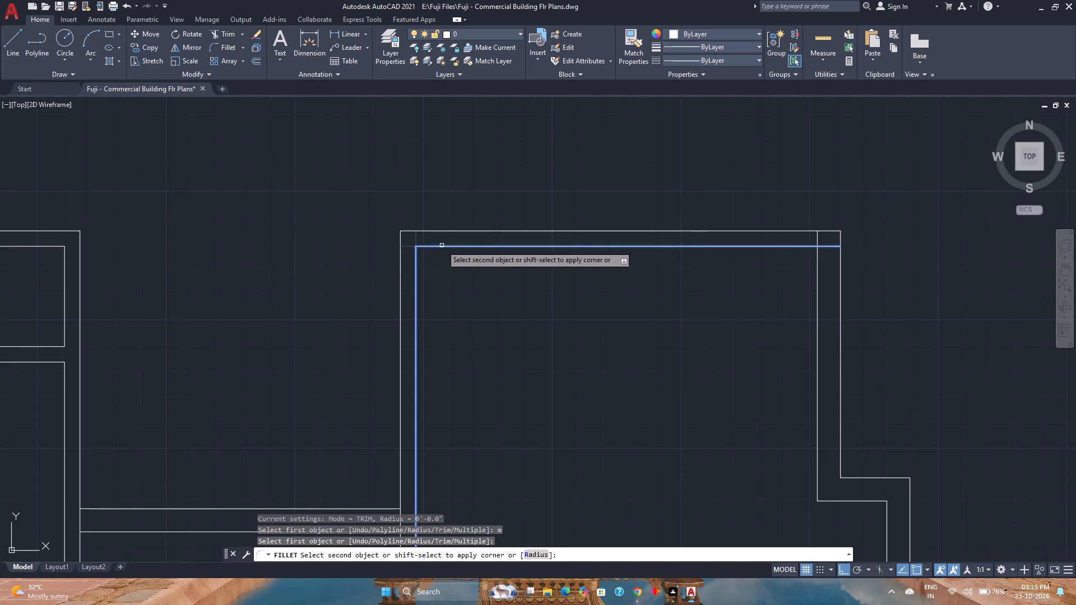
pyautogui.click(762, 246)
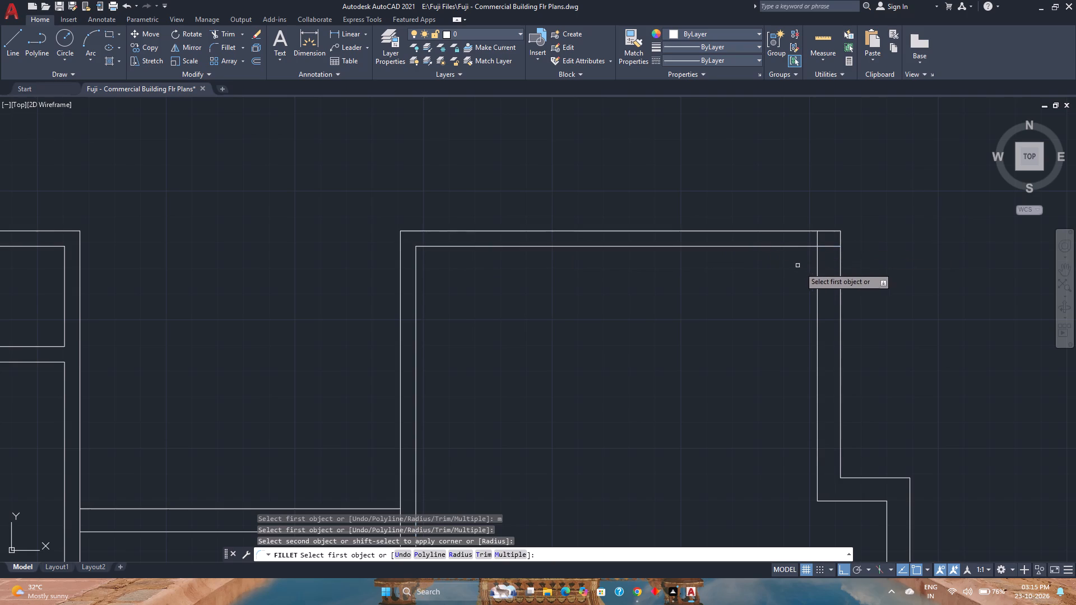
pyautogui.click(817, 274)
pyautogui.click(803, 246)
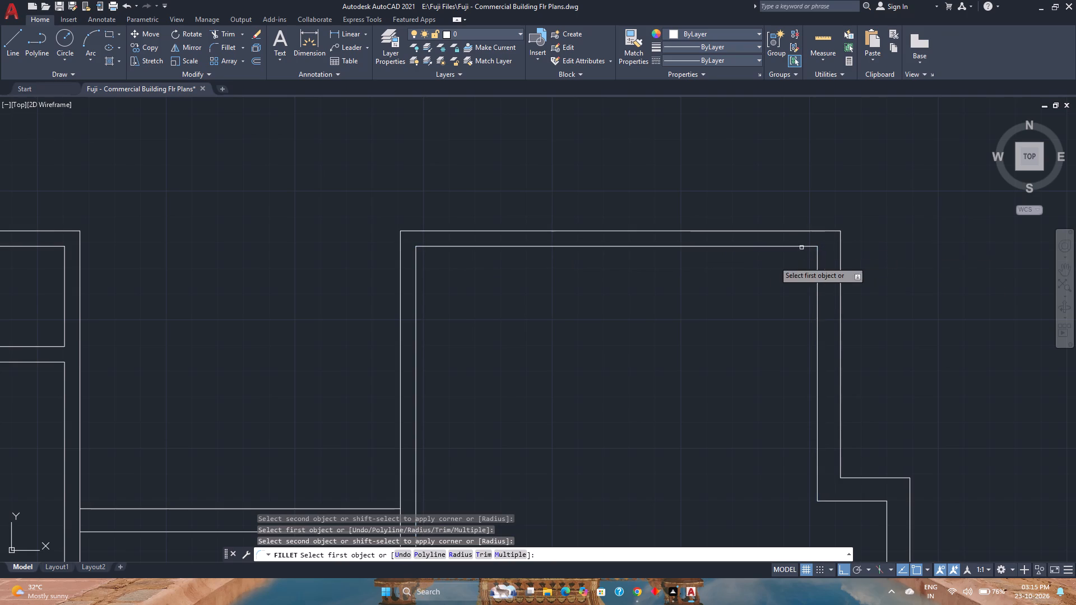
pyautogui.scroll(-1, 758, 313)
pyautogui.moveTo(568, 454); pyautogui.dragTo(558, 361, button='middle')
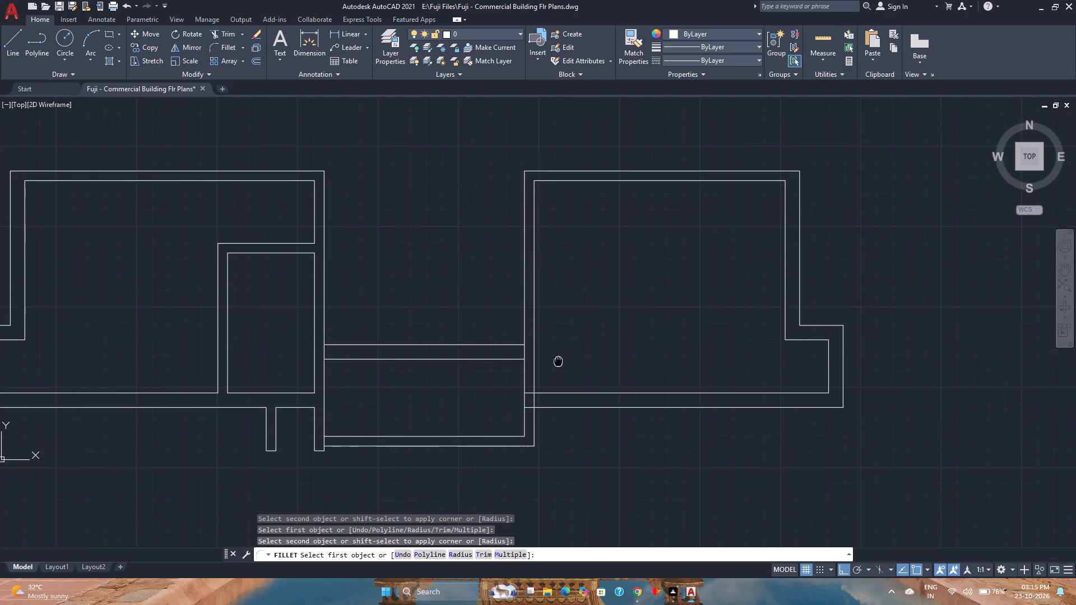
pyautogui.middleClick(558, 361)
pyautogui.scroll(1, 535, 409)
pyautogui.scroll(-1, 577, 334)
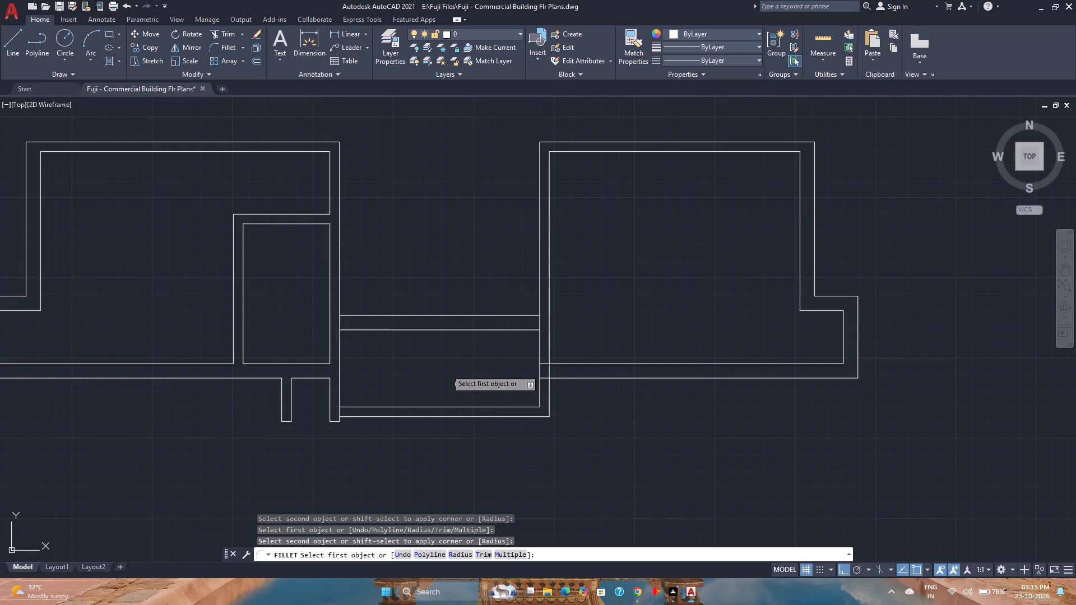
pyautogui.press('Escape')
pyautogui.scroll(-2, 442, 359)
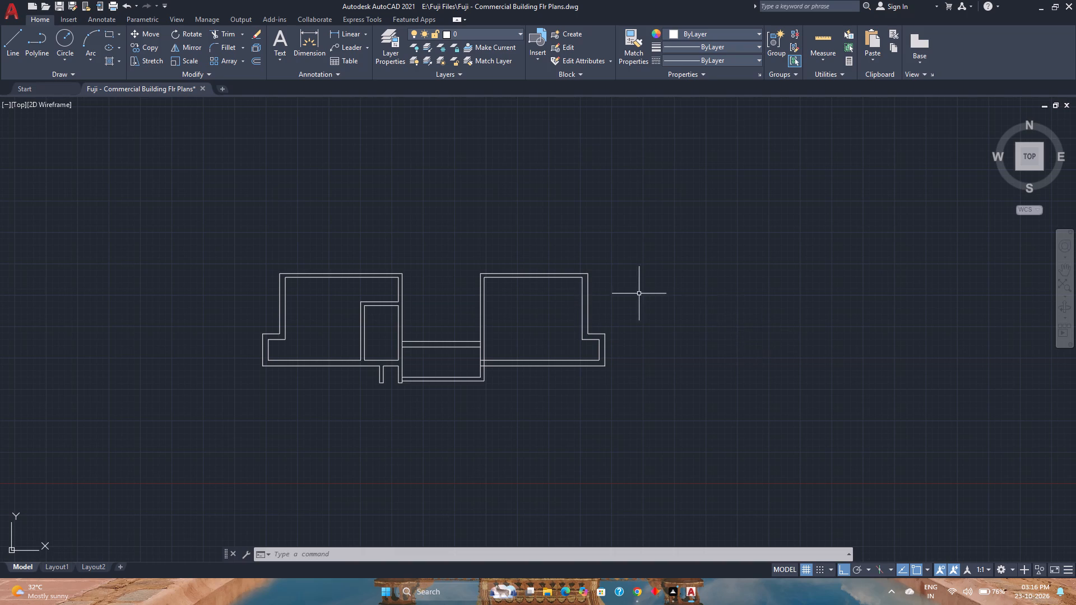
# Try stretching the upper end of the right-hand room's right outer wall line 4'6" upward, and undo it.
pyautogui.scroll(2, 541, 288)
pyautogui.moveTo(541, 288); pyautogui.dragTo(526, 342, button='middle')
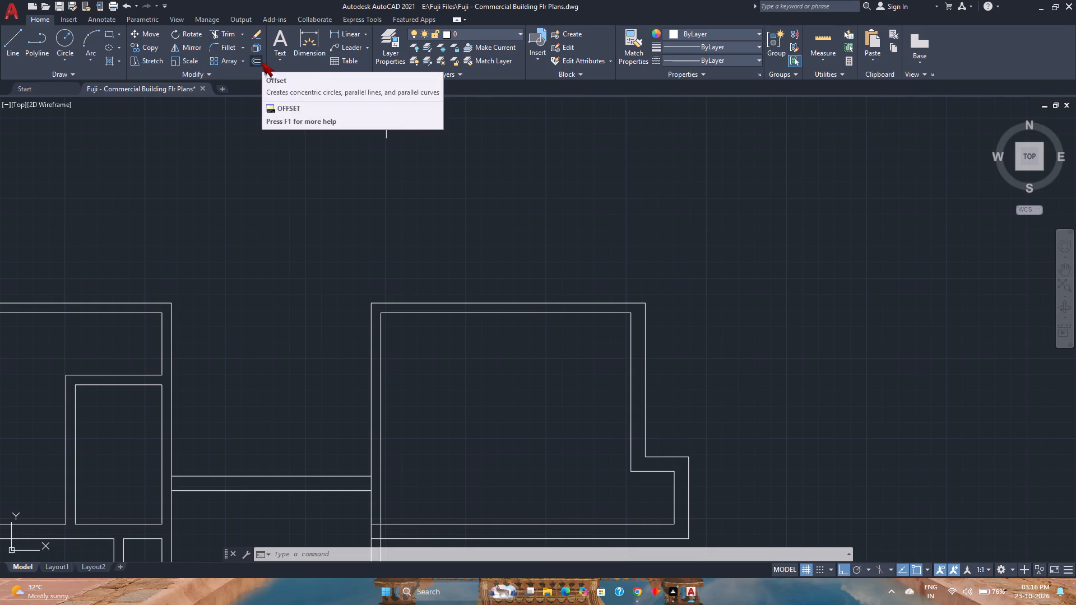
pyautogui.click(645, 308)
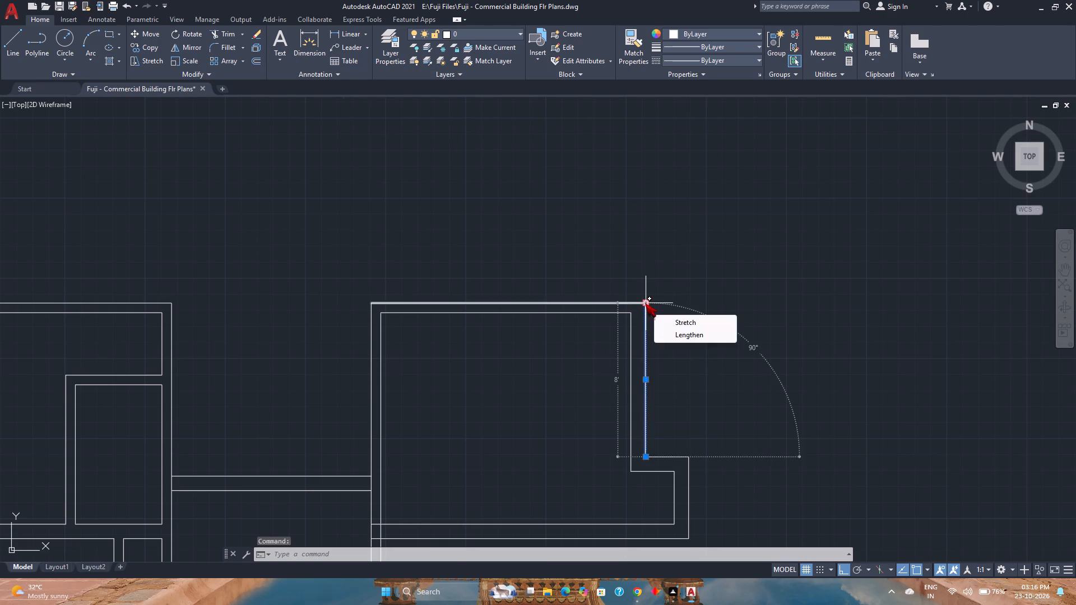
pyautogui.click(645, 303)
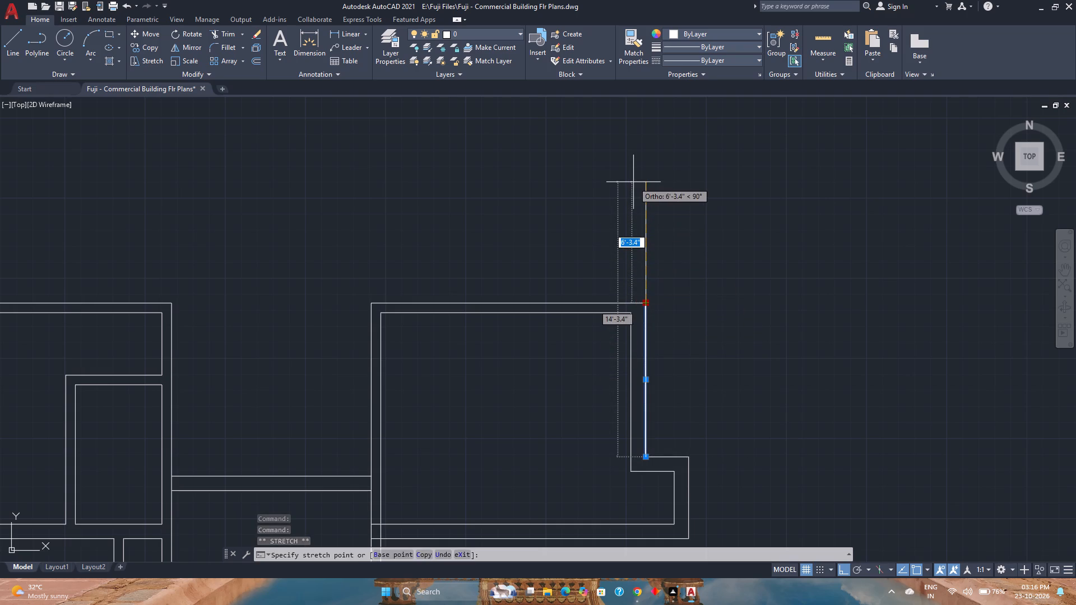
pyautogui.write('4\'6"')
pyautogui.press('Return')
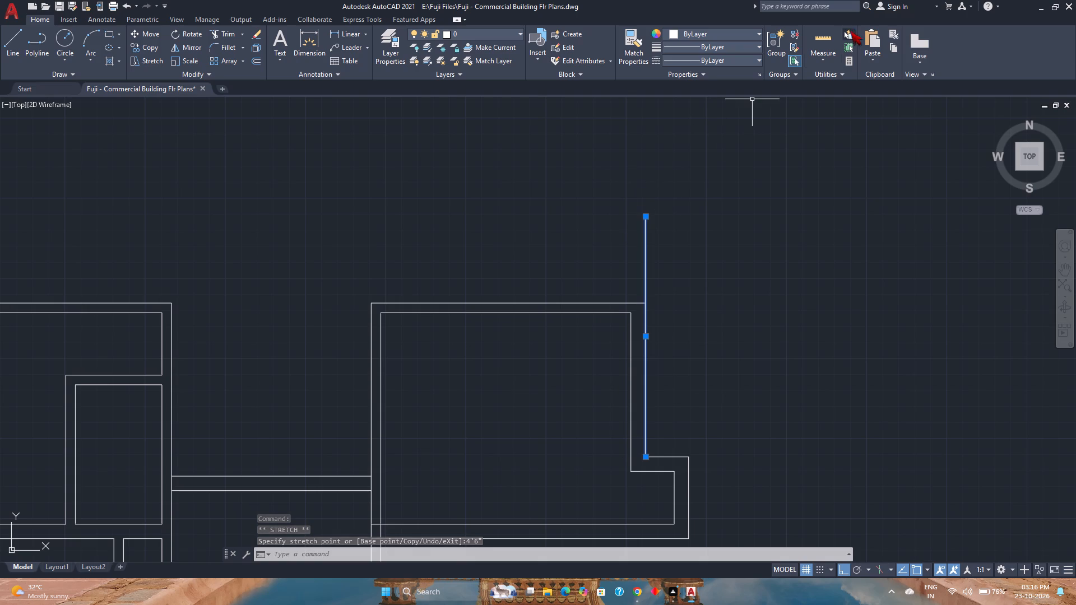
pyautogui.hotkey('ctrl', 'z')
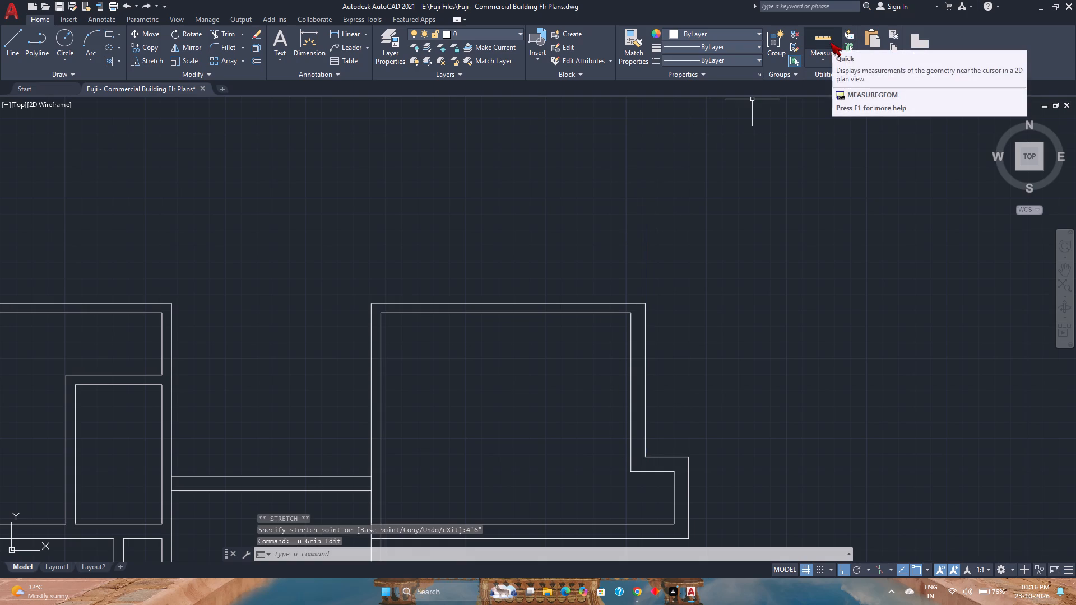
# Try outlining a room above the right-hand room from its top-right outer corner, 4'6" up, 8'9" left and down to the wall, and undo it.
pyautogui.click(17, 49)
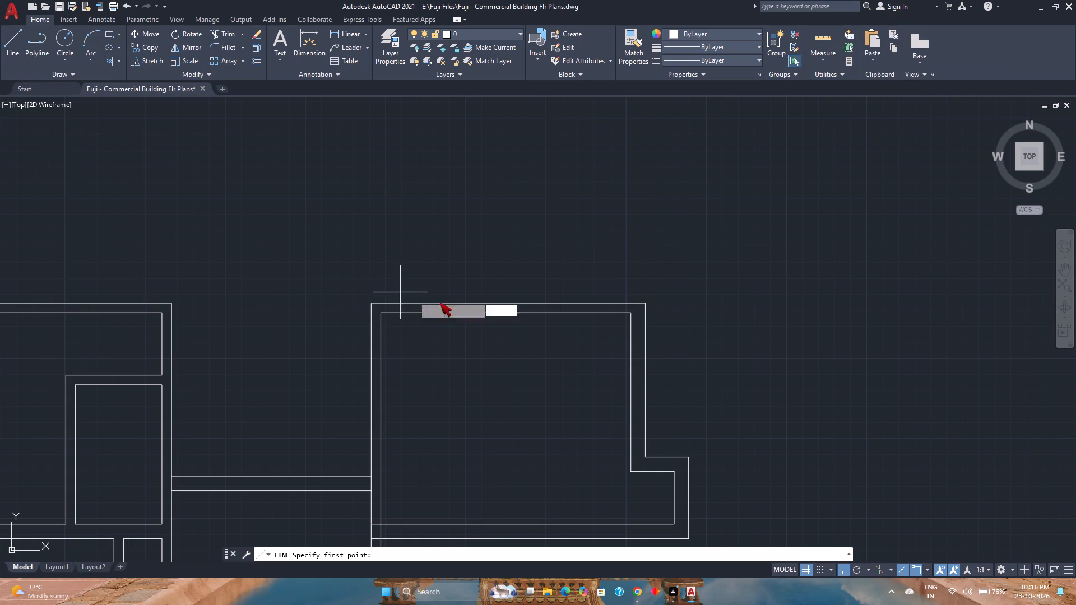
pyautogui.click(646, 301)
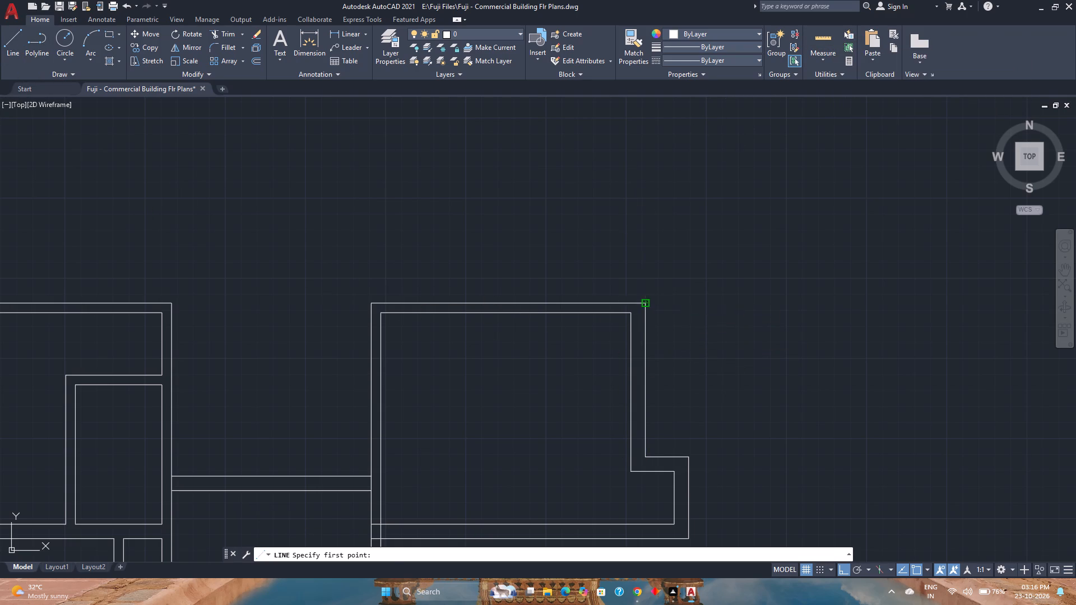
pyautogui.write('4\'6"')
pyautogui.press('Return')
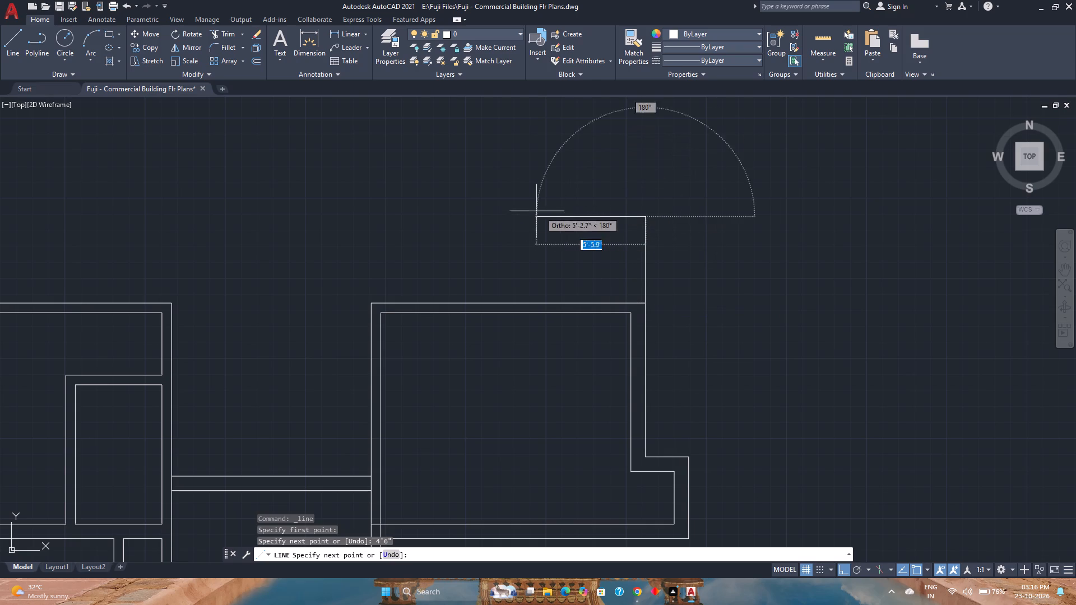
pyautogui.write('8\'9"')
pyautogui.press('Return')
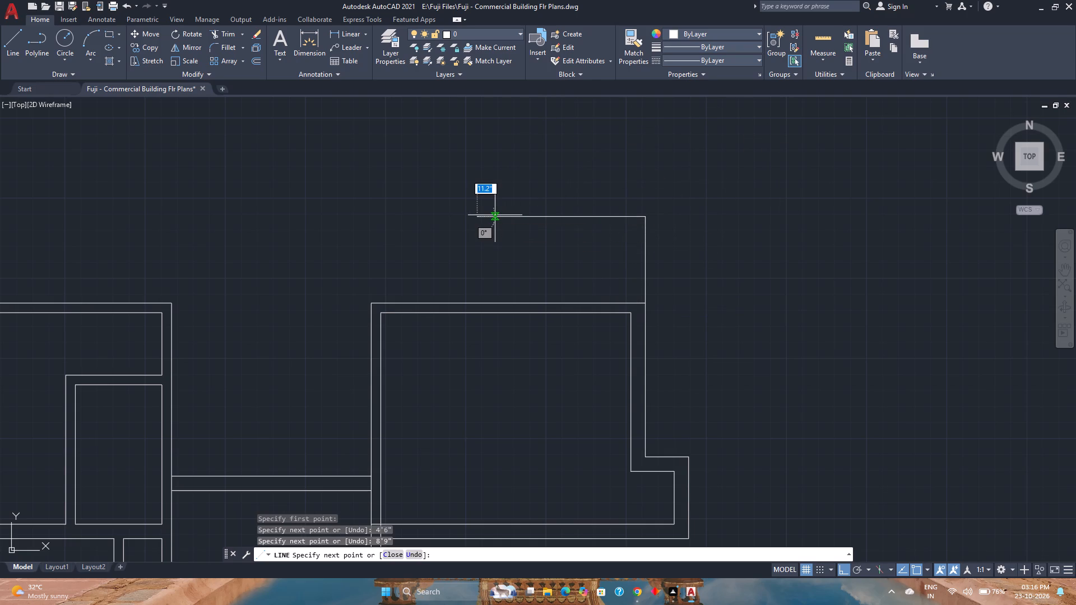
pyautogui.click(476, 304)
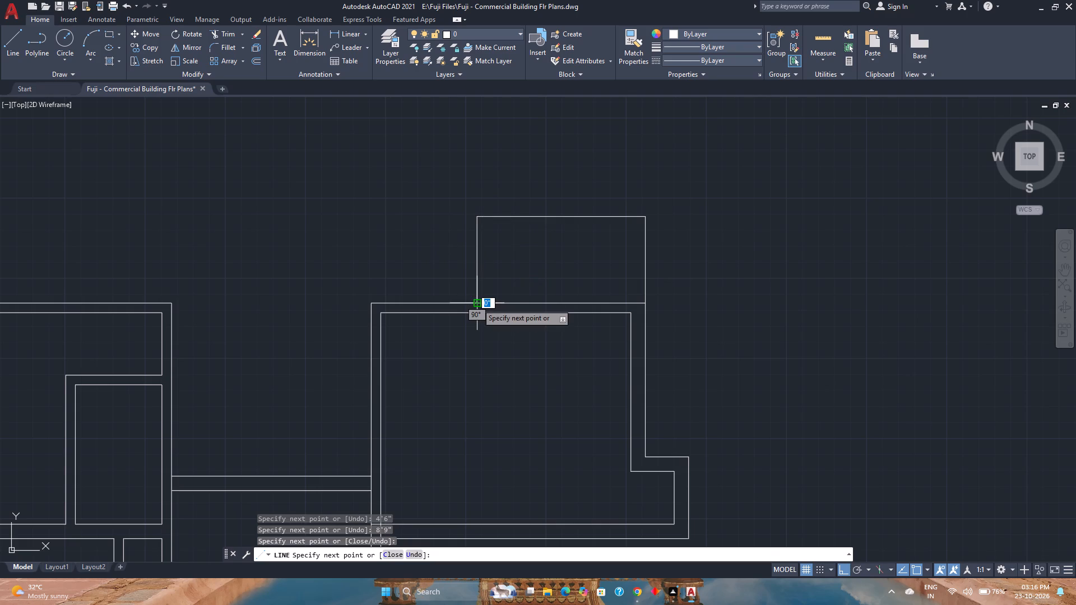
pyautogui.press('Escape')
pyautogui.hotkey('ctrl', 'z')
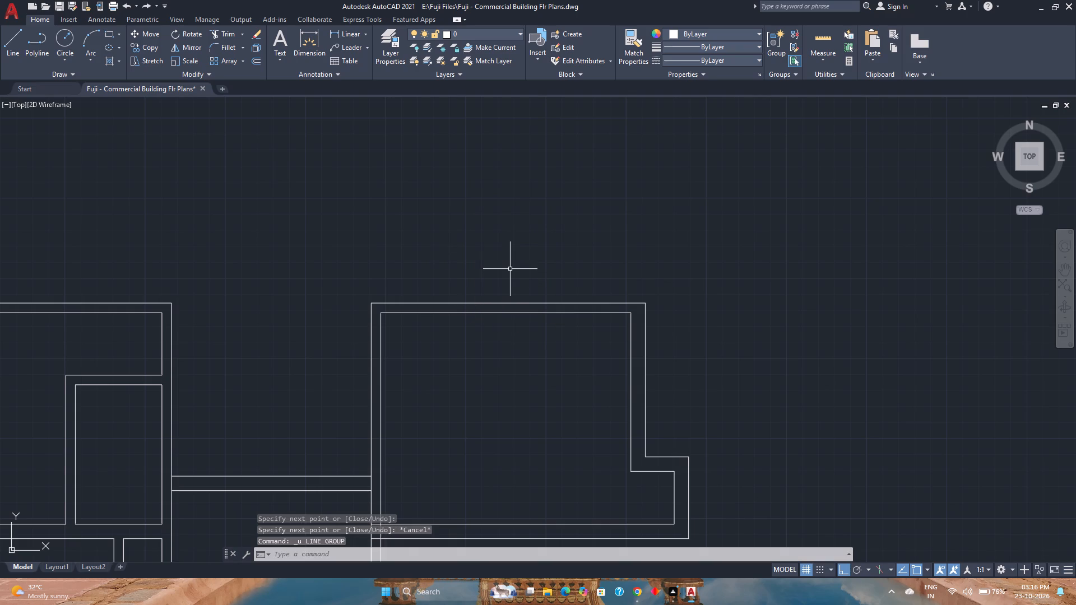
# Draw lines from the right-hand room's top-right outer corner 4'6" up, 9'3" left, and perpendicular down to its top wall.
pyautogui.click(16, 35)
pyautogui.click(648, 301)
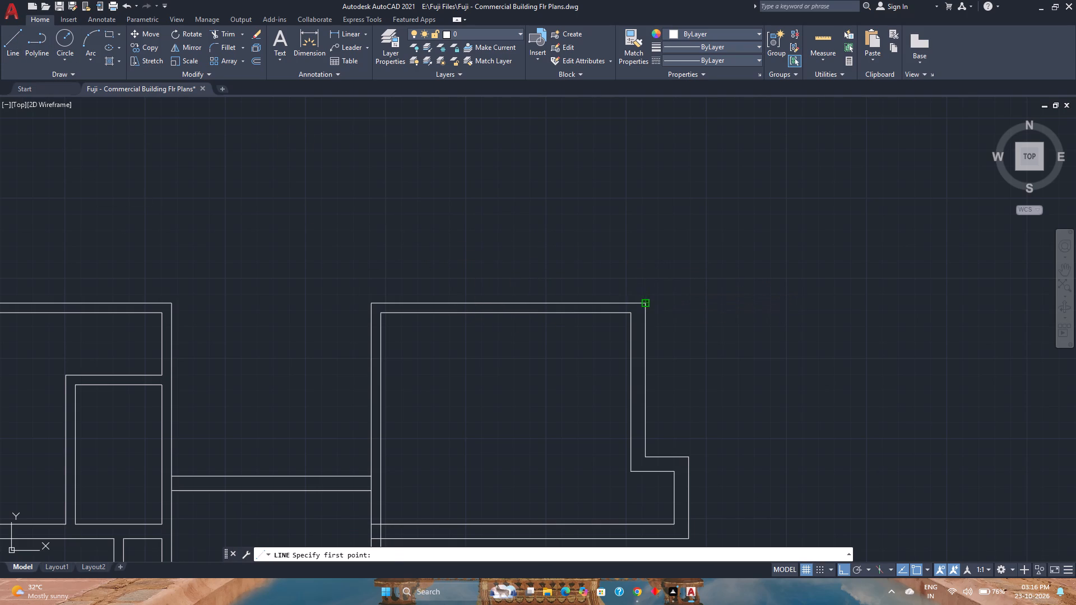
pyautogui.write('4\'6"')
pyautogui.press('Return')
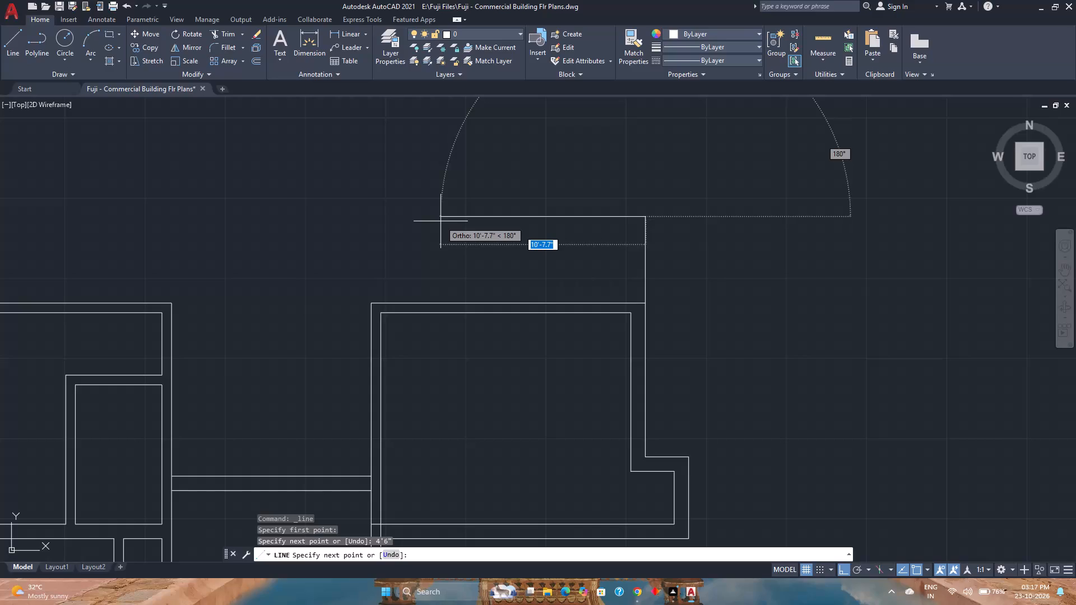
pyautogui.write('9\'3"')
pyautogui.press('Return')
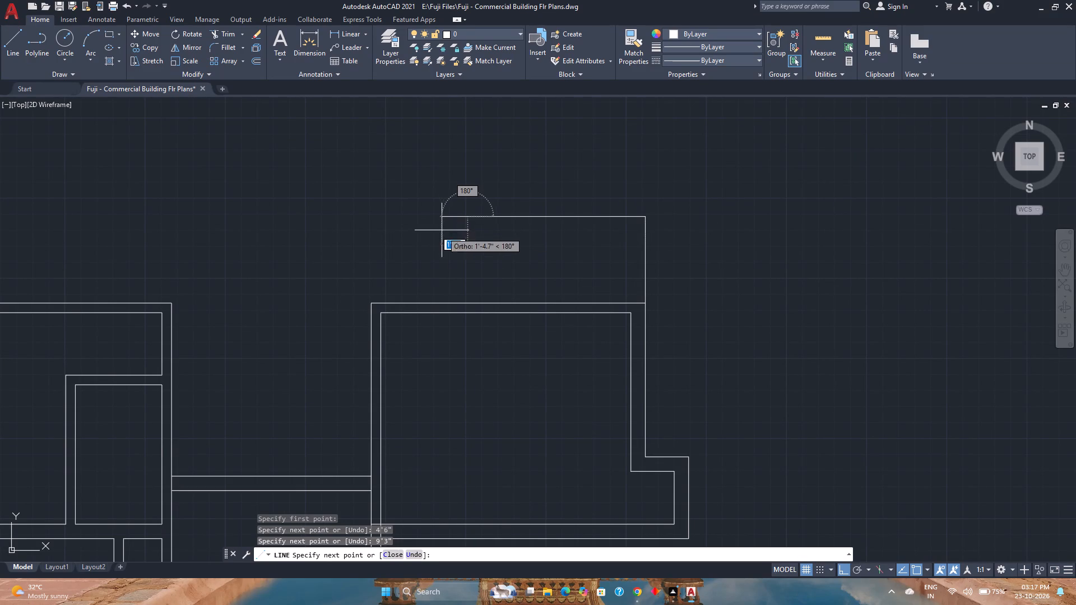
pyautogui.click(465, 302)
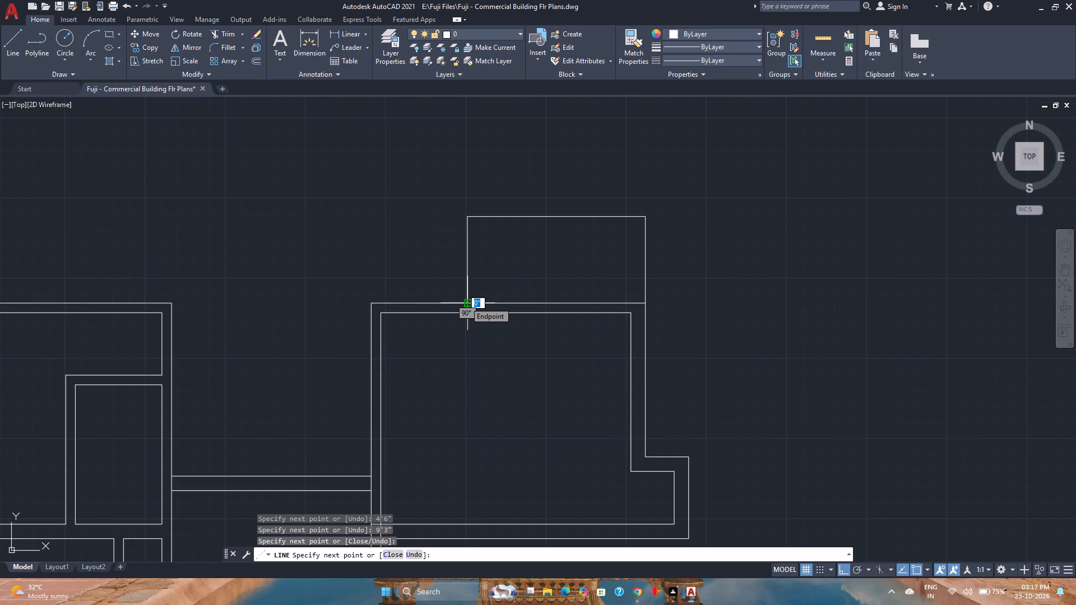
pyautogui.press('Escape')
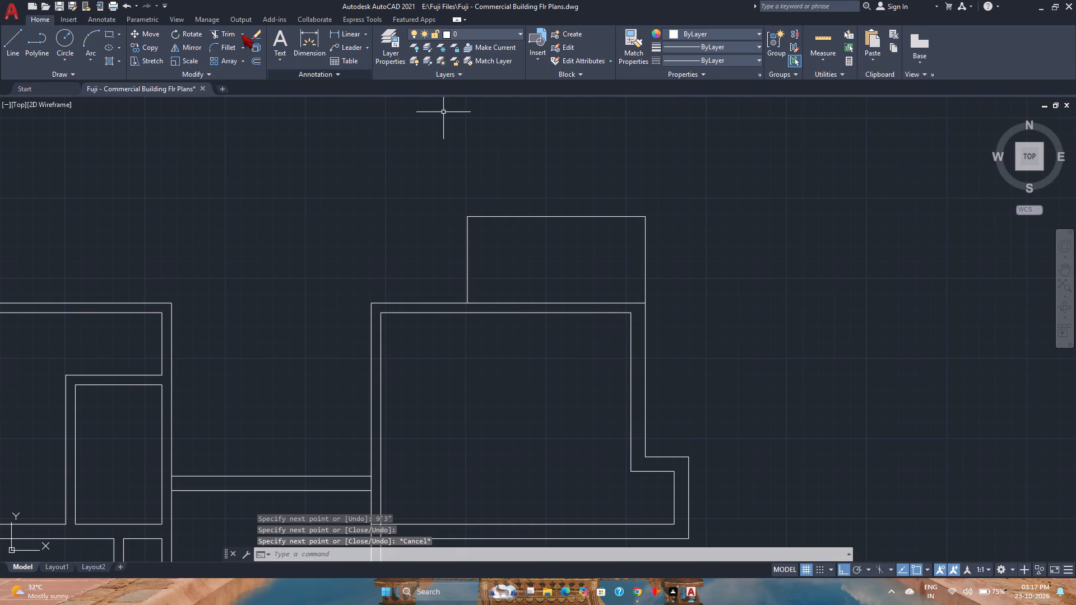
# Offset the new upper room's top line 6" outward.
pyautogui.click(252, 57)
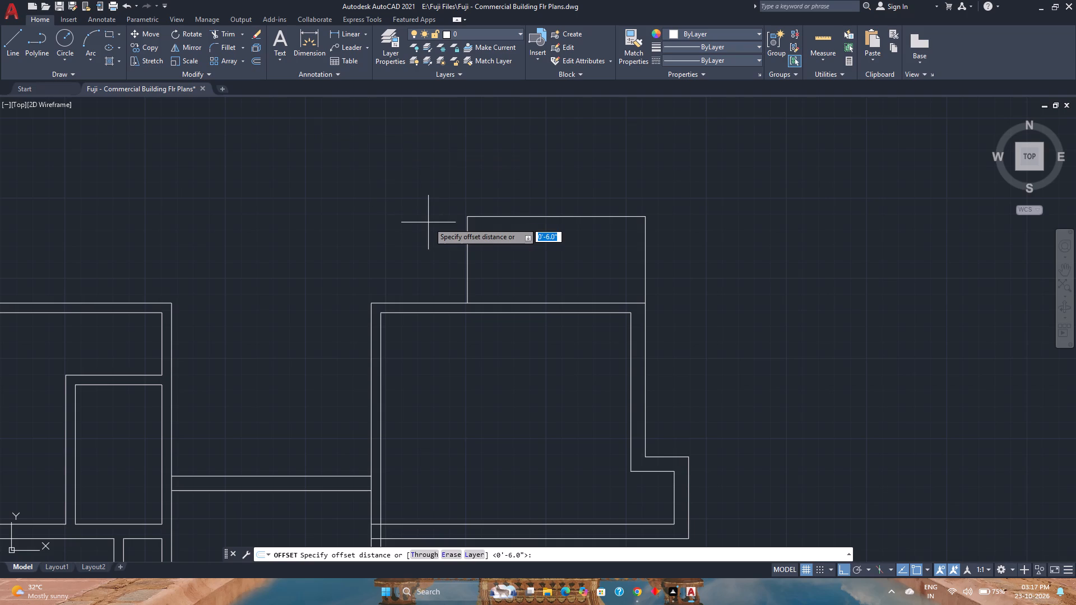
pyautogui.press('Return')
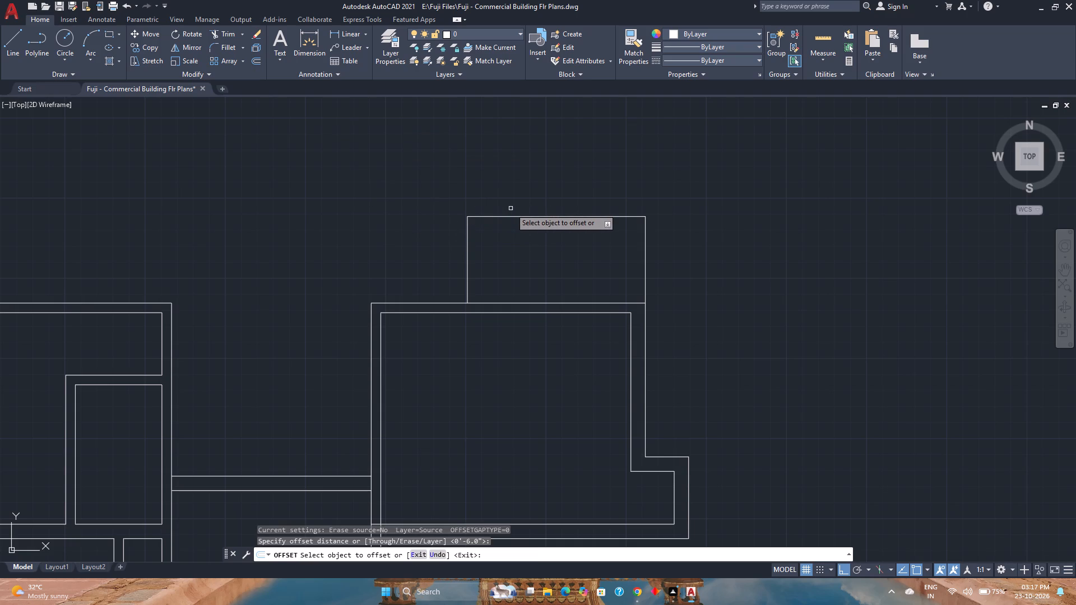
pyautogui.click(513, 216)
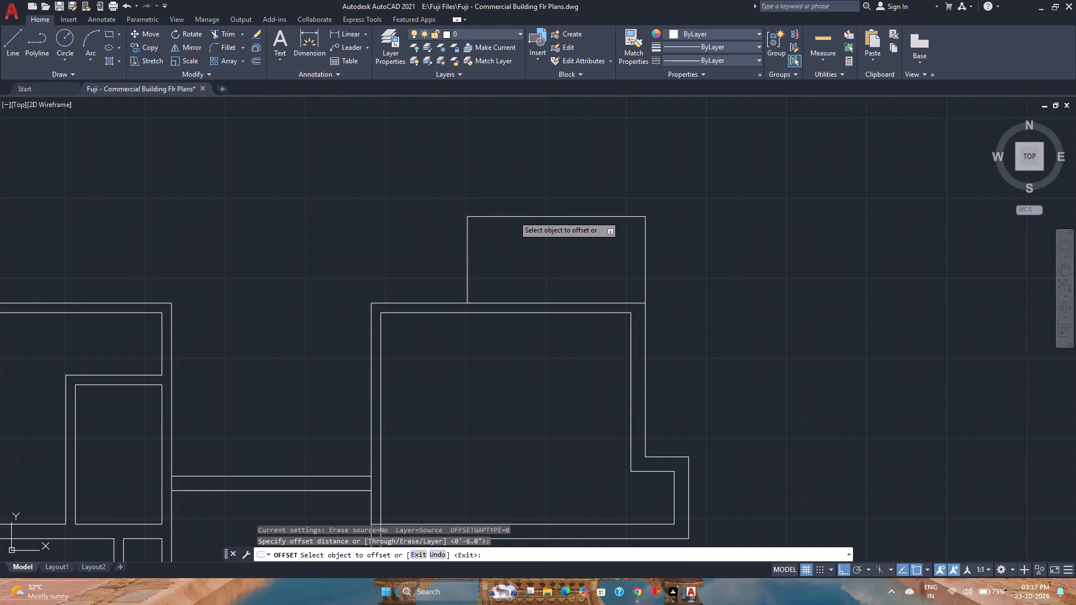
pyautogui.click(513, 188)
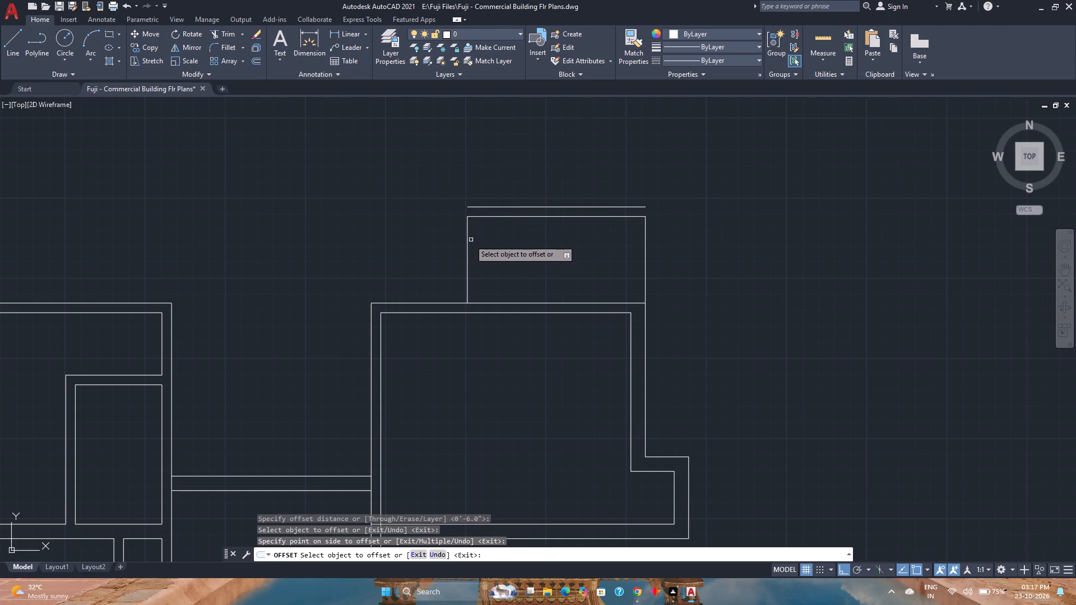
# Offset the upper room's right wall line 9" inward, and offset that inner line 8'9" to the left.
pyautogui.click(644, 266)
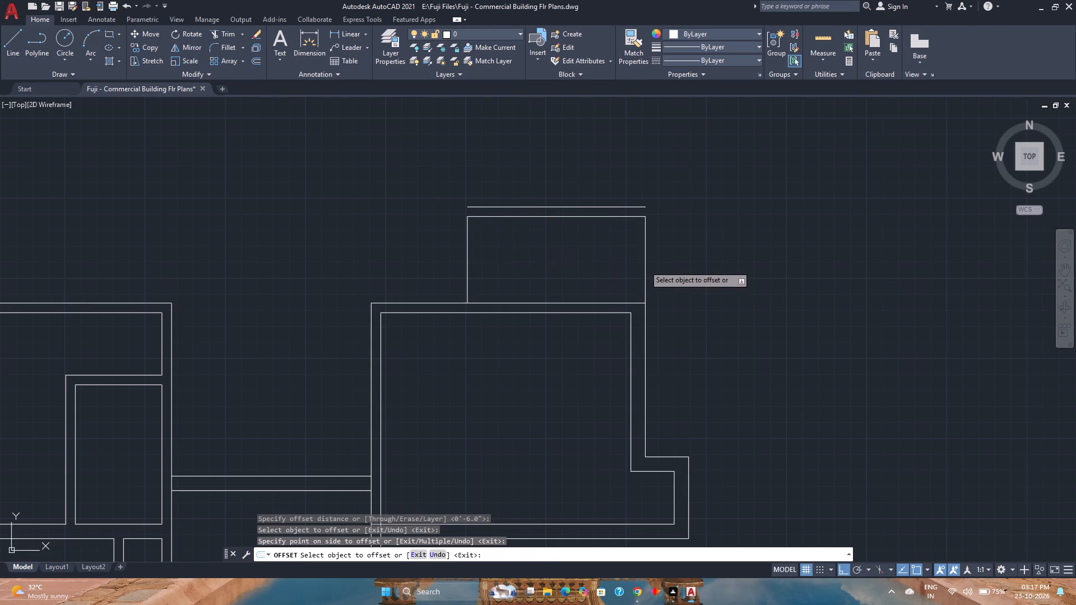
pyautogui.press('9')
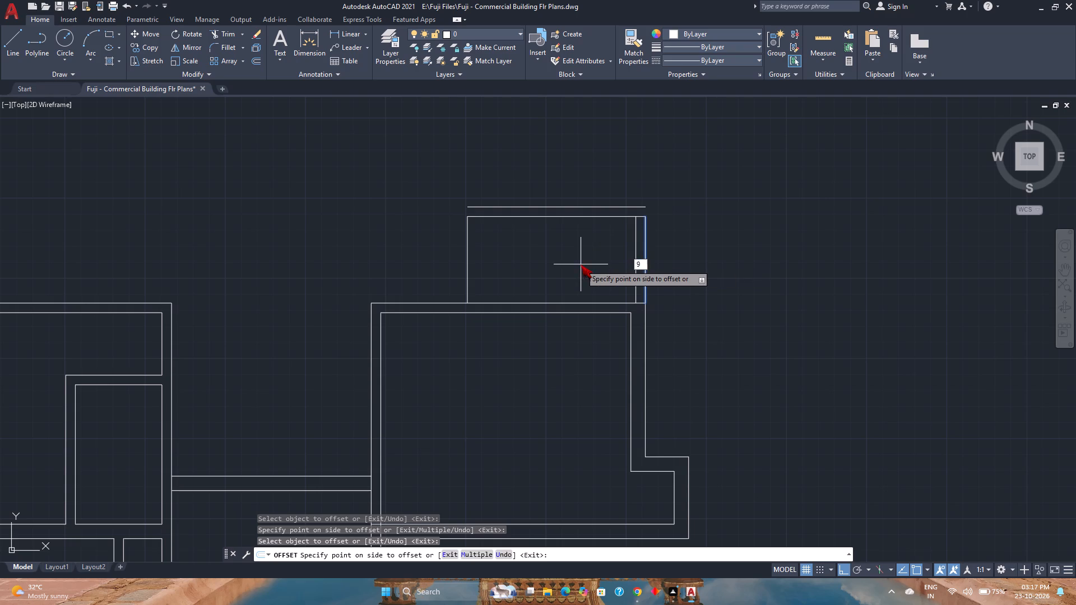
pyautogui.press('Return')
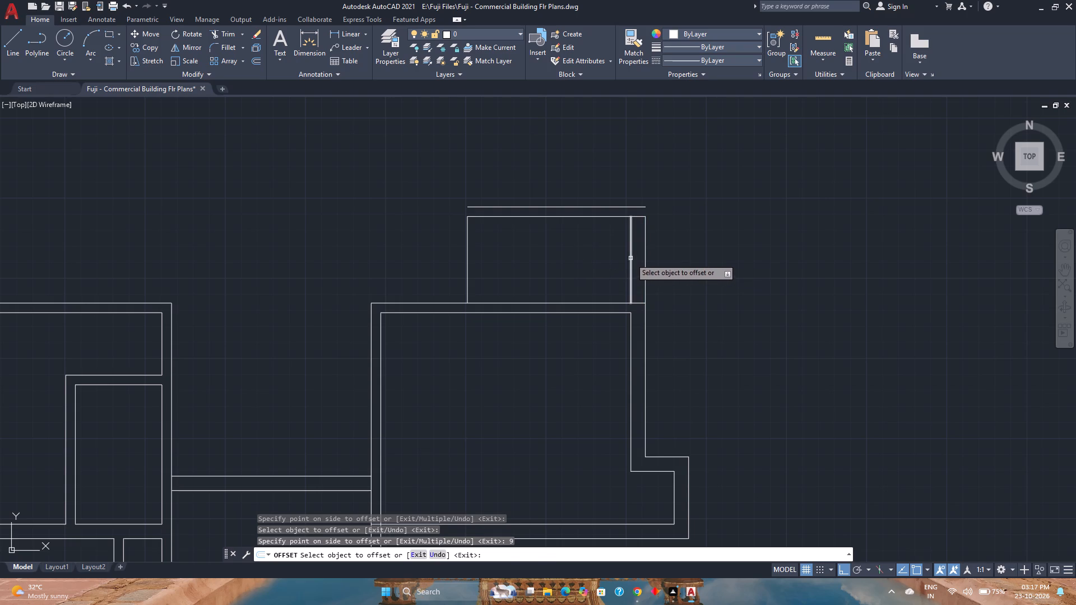
pyautogui.click(630, 258)
pyautogui.press('8')
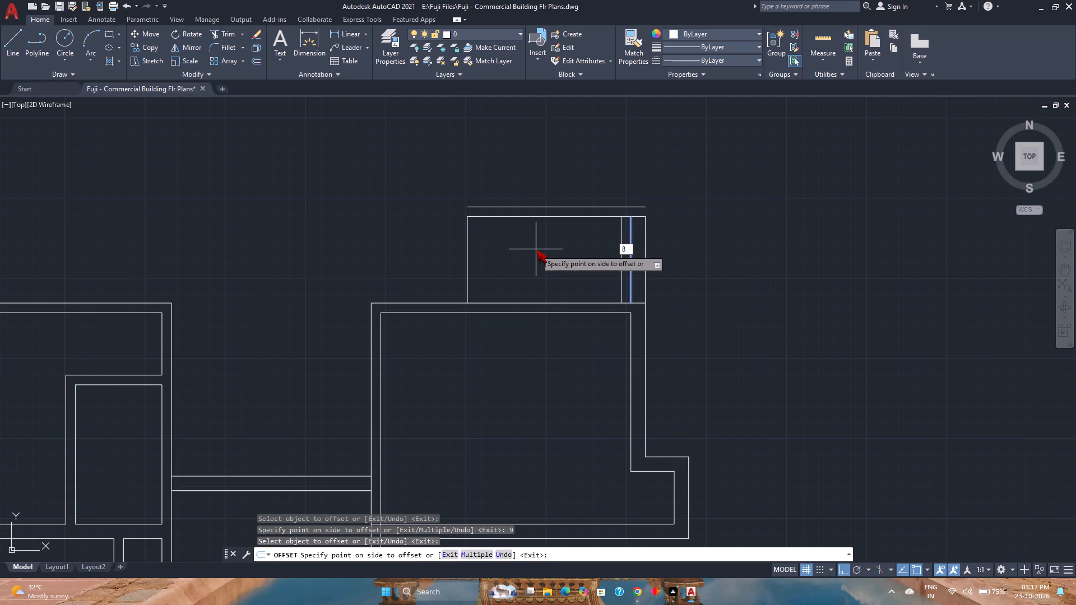
pyautogui.write('\'9"')
pyautogui.press('Return')
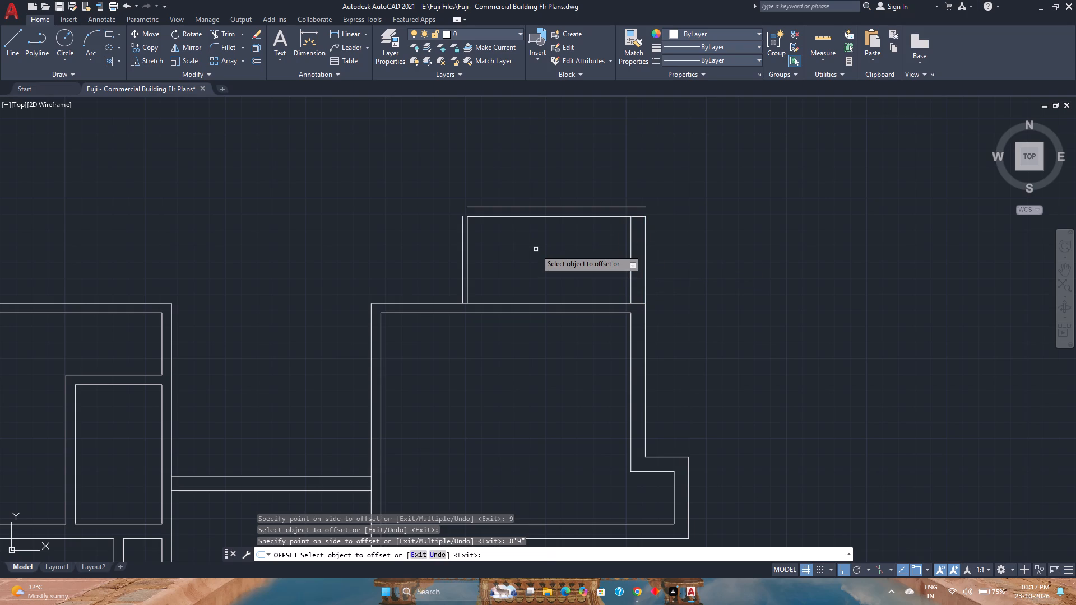
# Erase the upper room's original left wall line, keeping the line offset 8'9" from the right wall's inner line.
pyautogui.press('Escape')
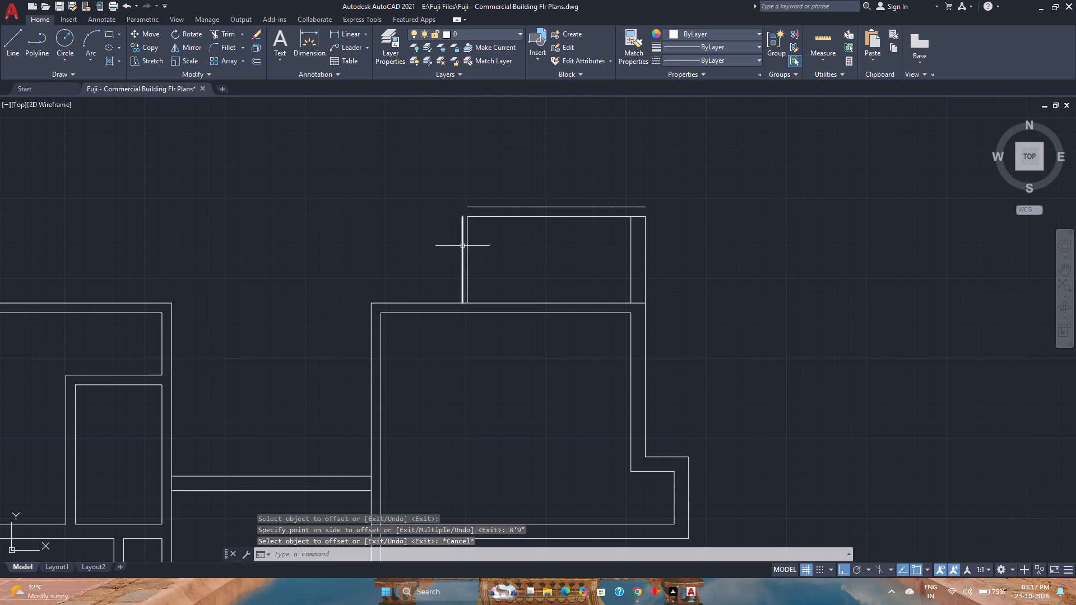
pyautogui.click(468, 244)
pyautogui.press('Delete')
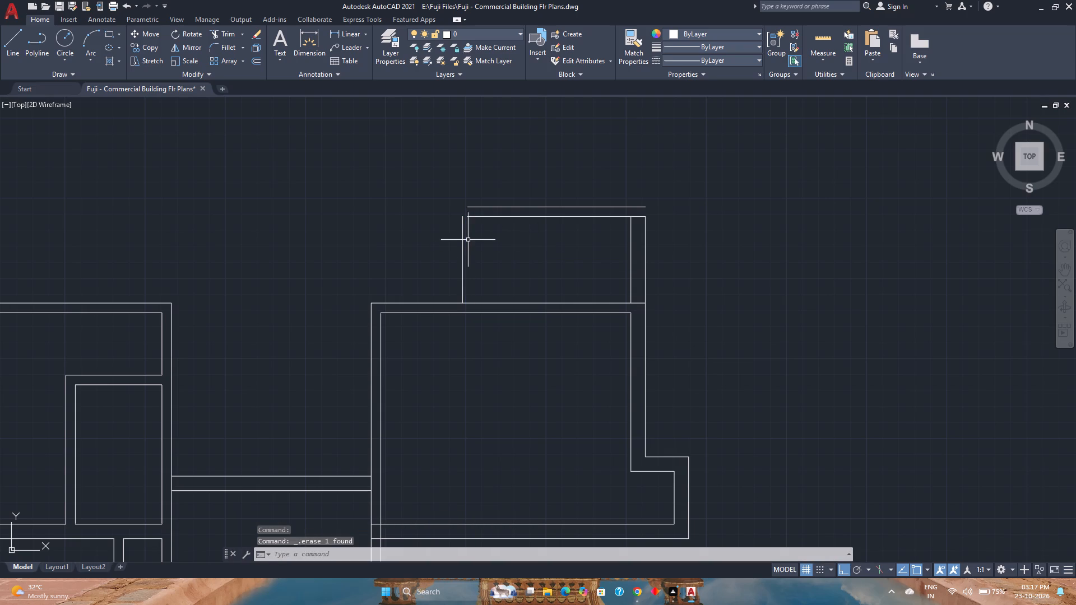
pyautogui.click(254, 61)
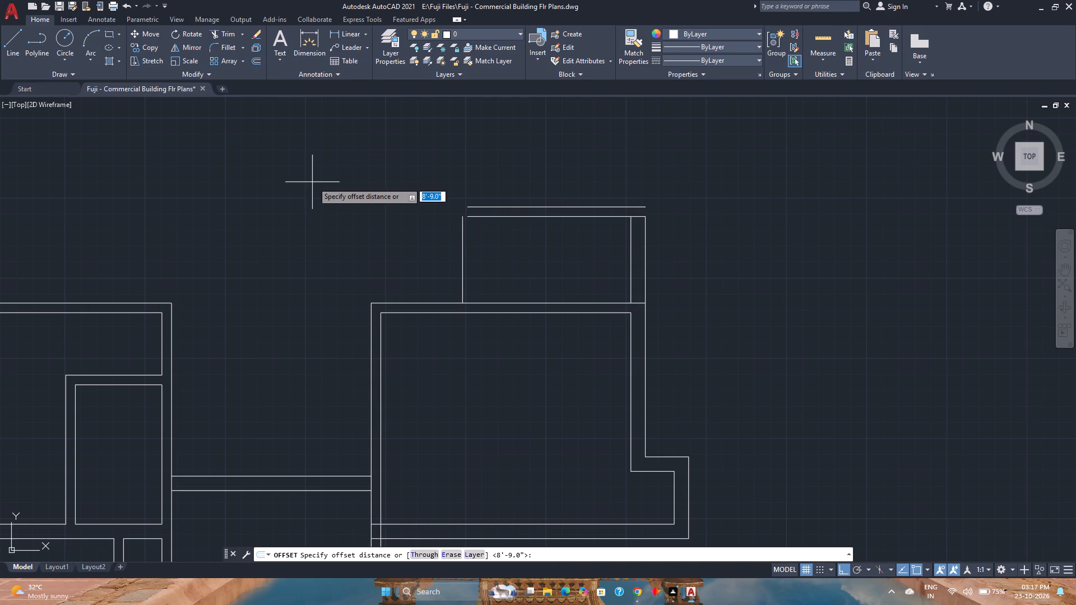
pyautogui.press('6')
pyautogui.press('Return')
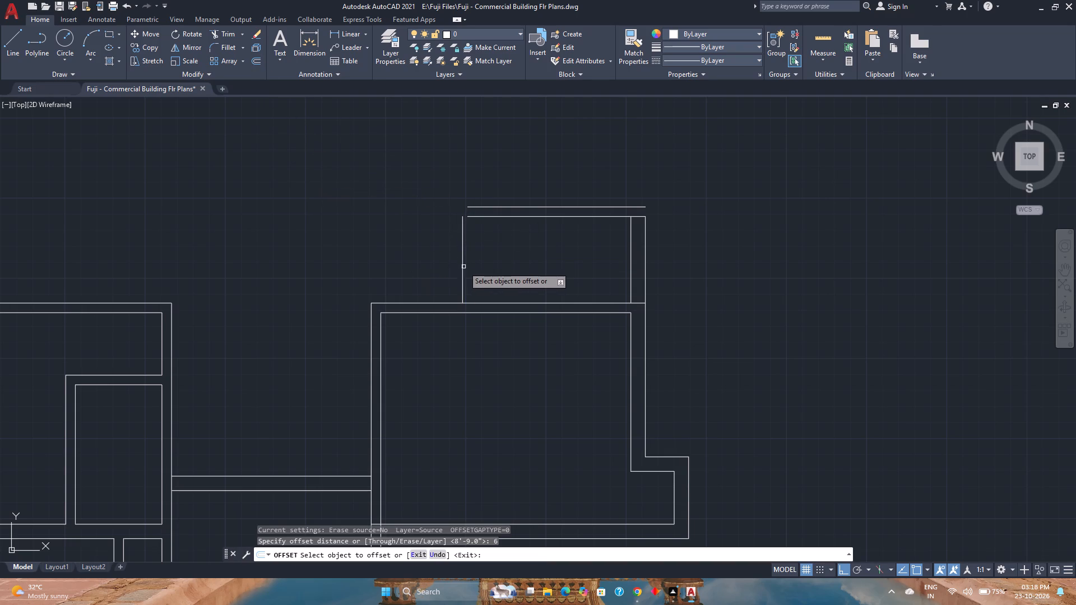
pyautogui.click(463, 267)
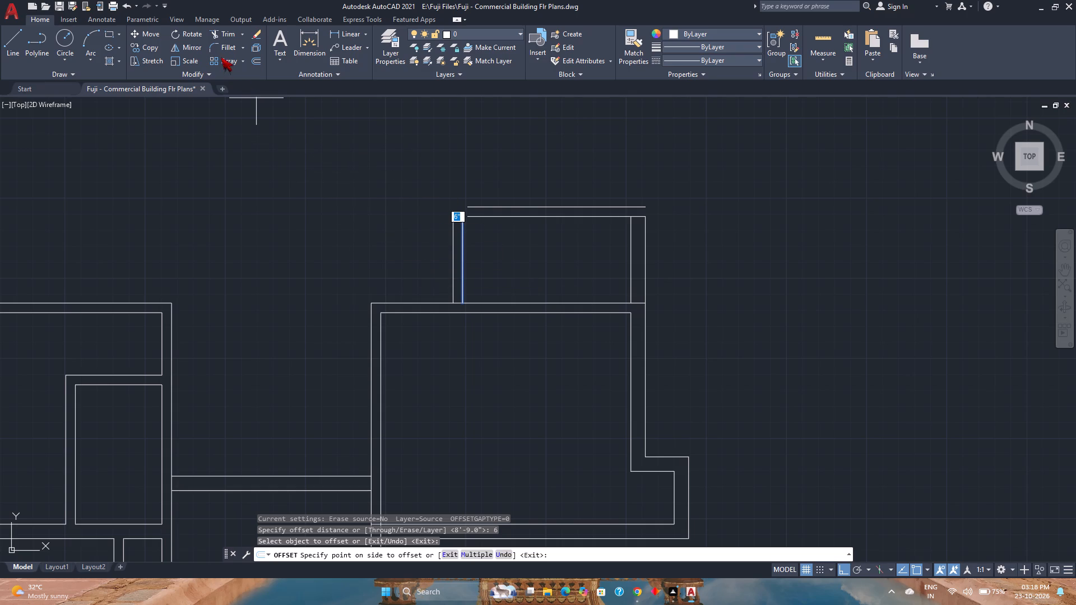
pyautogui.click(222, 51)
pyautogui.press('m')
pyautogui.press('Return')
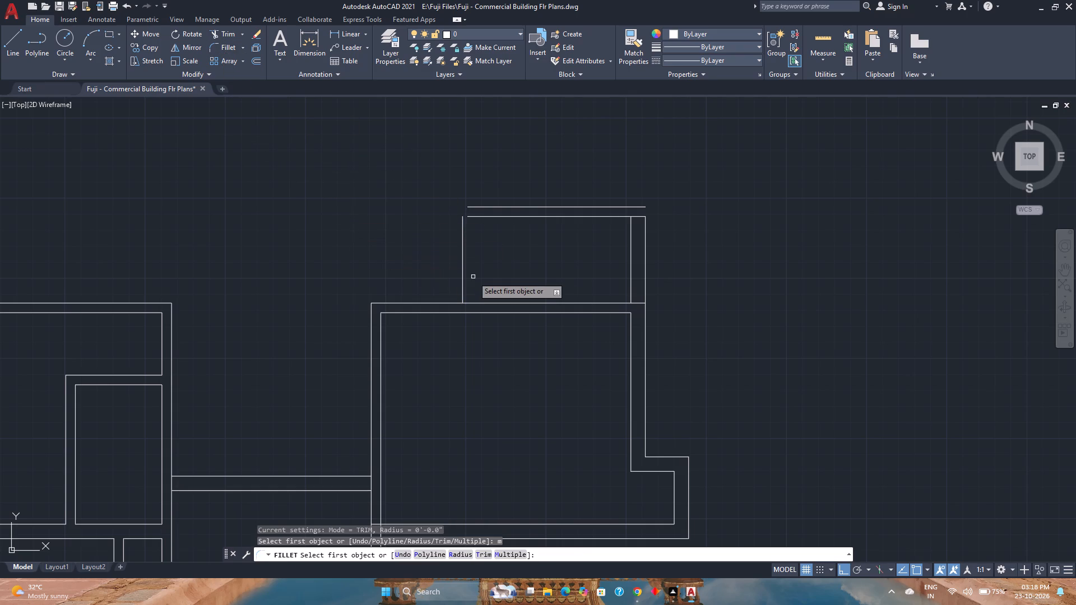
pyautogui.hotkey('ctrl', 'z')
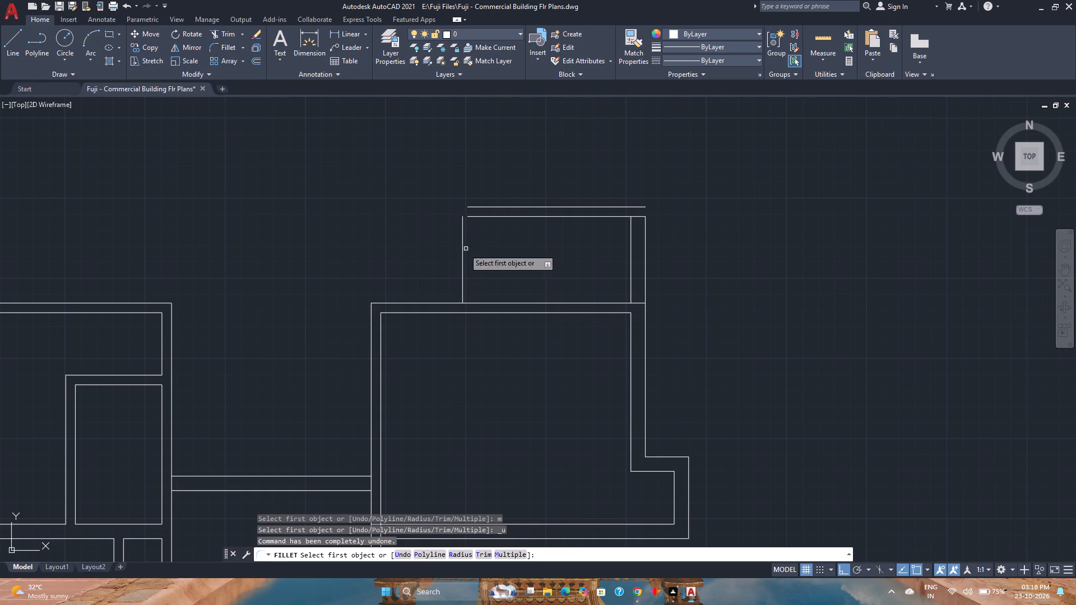
# Offset the upper room's remaining left wall line 6" outward to the left.
pyautogui.click(254, 62)
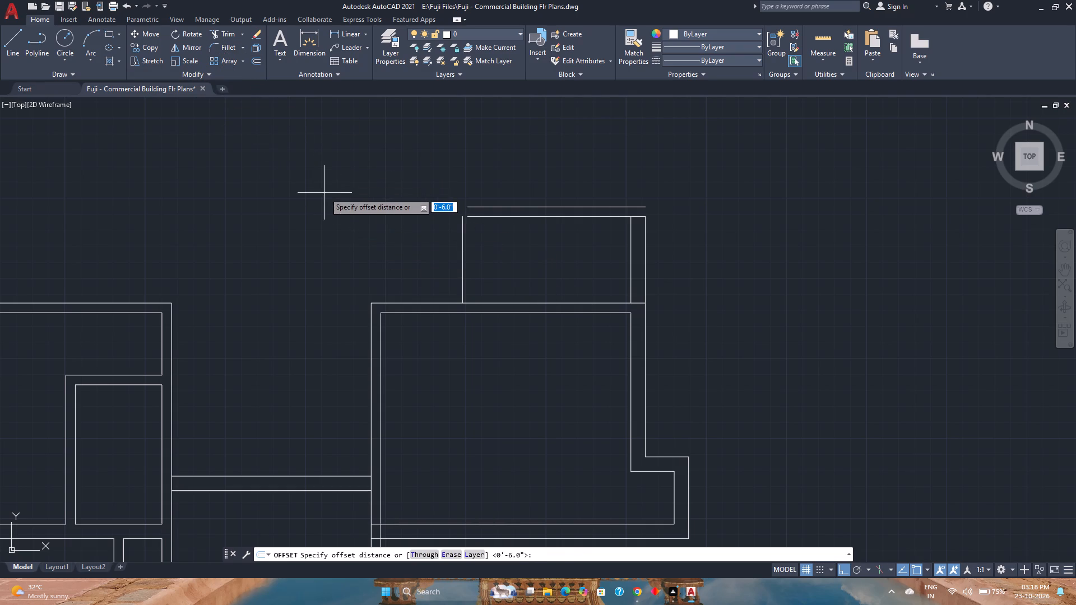
pyautogui.press('Return')
pyautogui.click(464, 256)
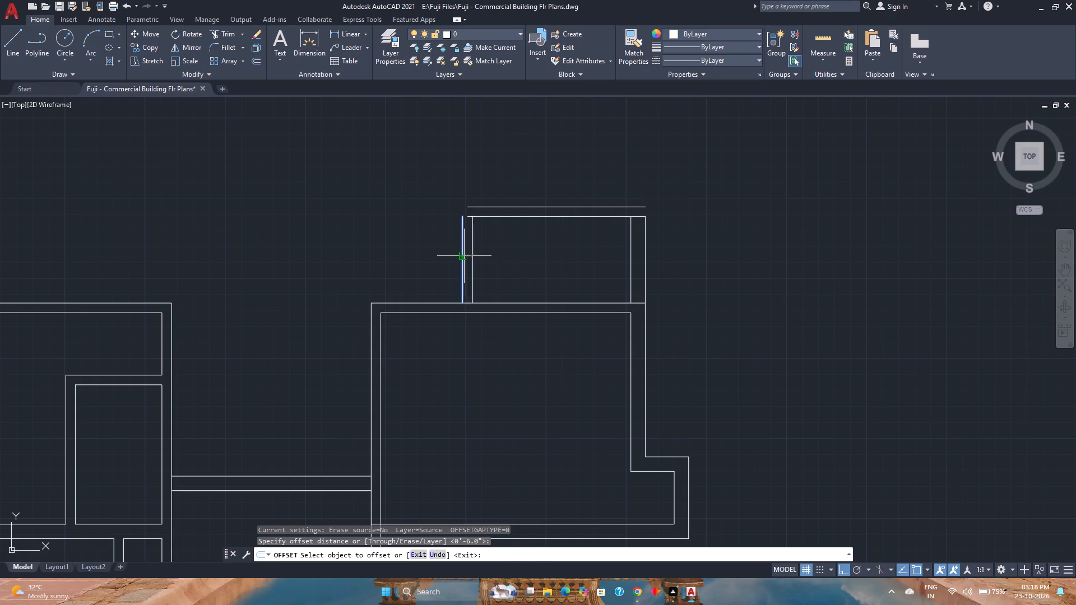
pyautogui.click(388, 256)
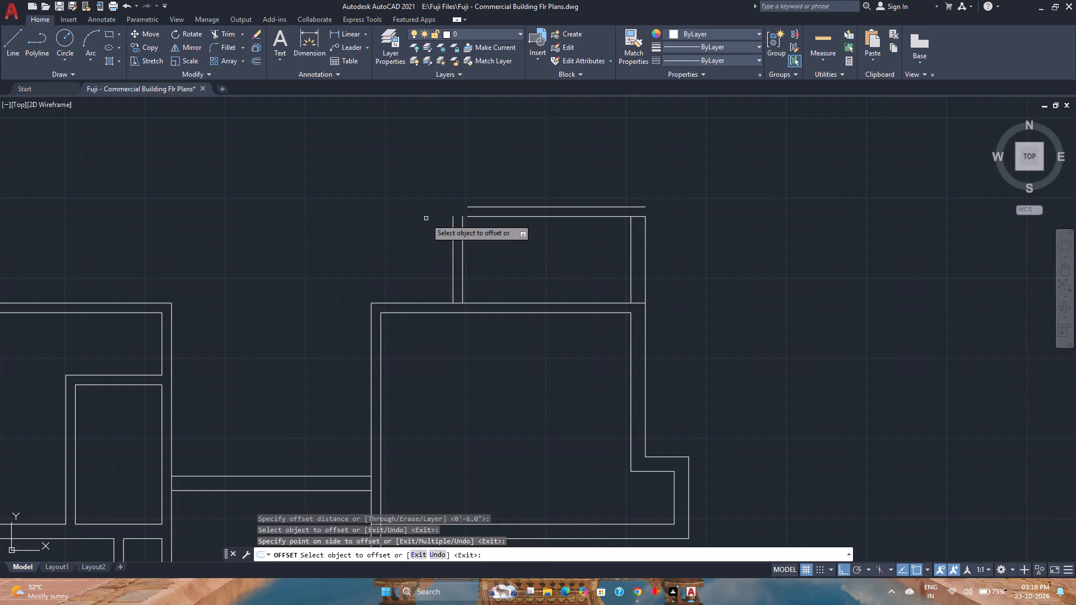
pyautogui.press('Escape')
# Fillet the upper room's top-left and top-right corners in multiple mode, joining both the outer and inner wall lines.
pyautogui.press('f')
pyautogui.press('Return')
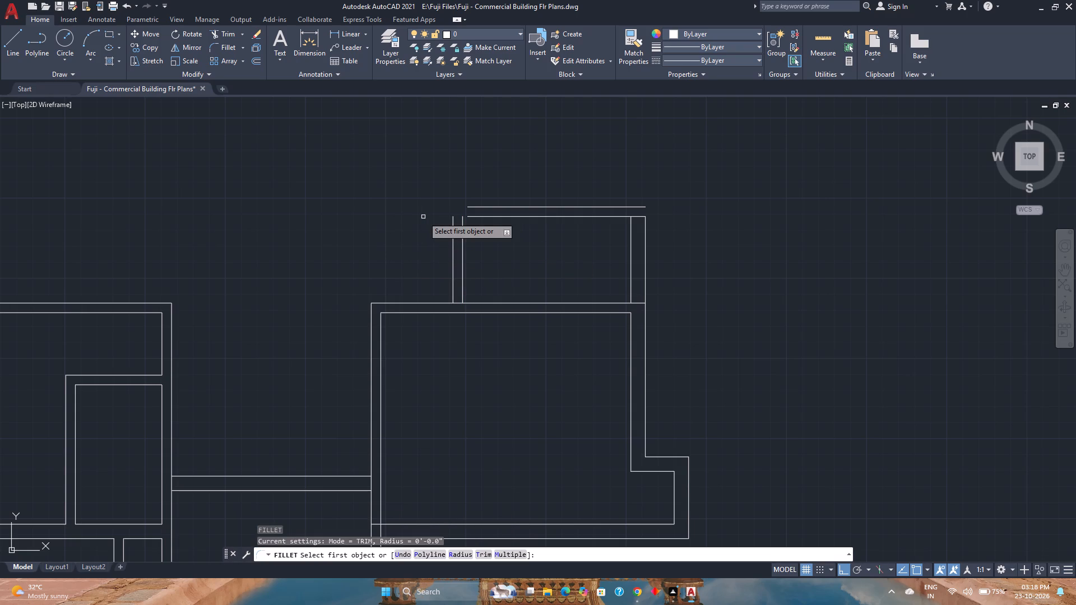
pyautogui.press('m')
pyautogui.press('Return')
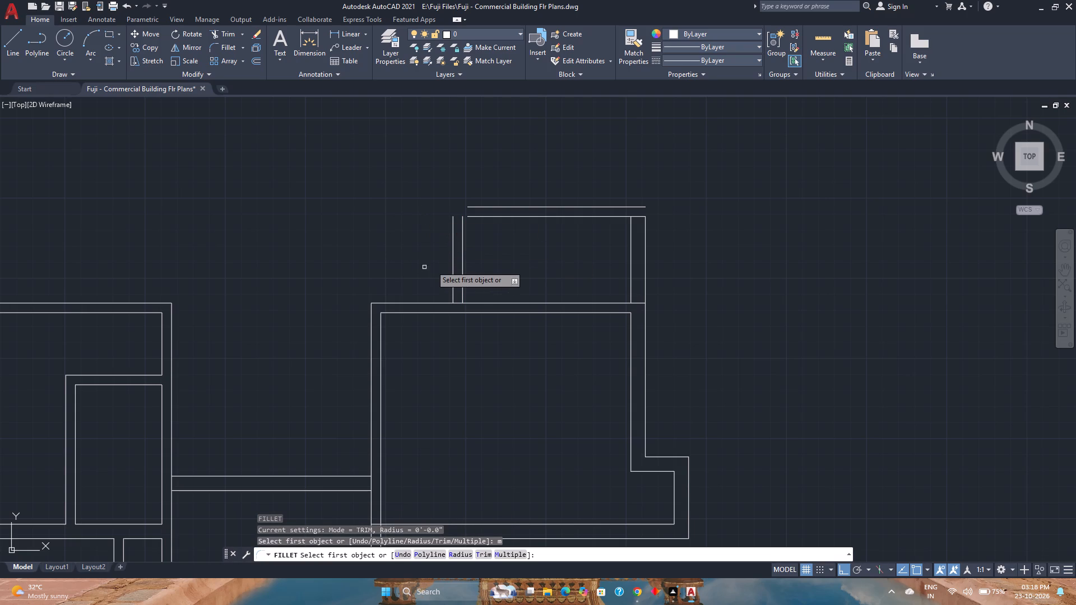
pyautogui.click(452, 242)
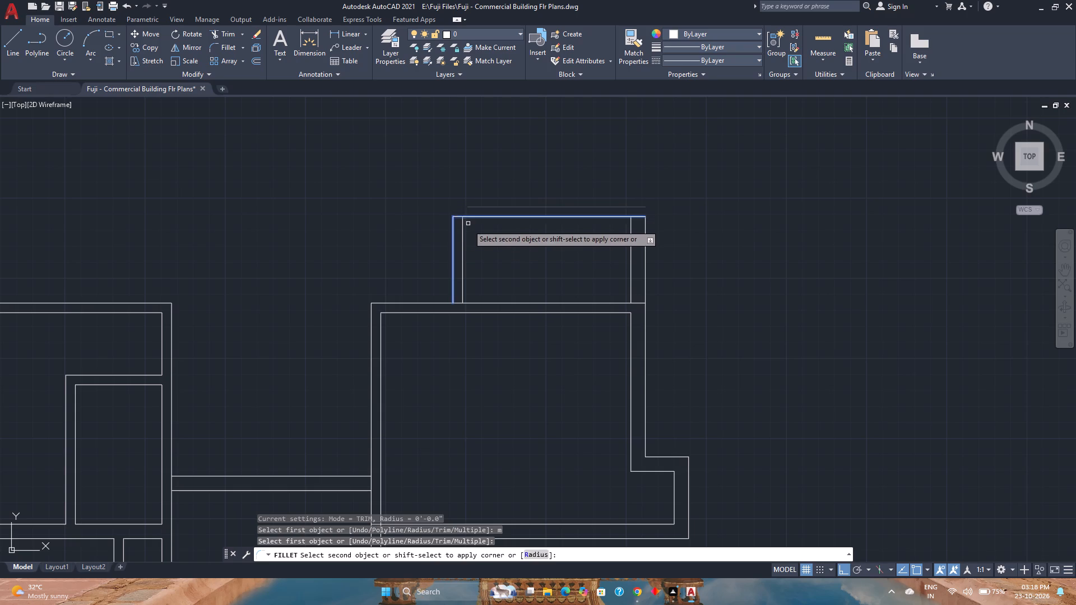
pyautogui.click(472, 208)
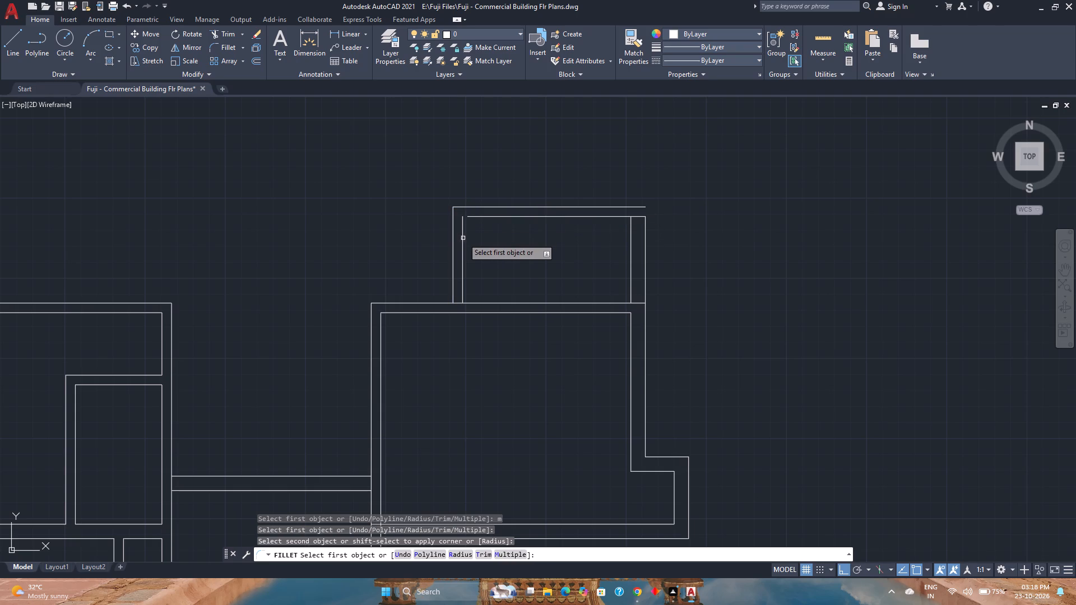
pyautogui.click(463, 238)
pyautogui.click(476, 218)
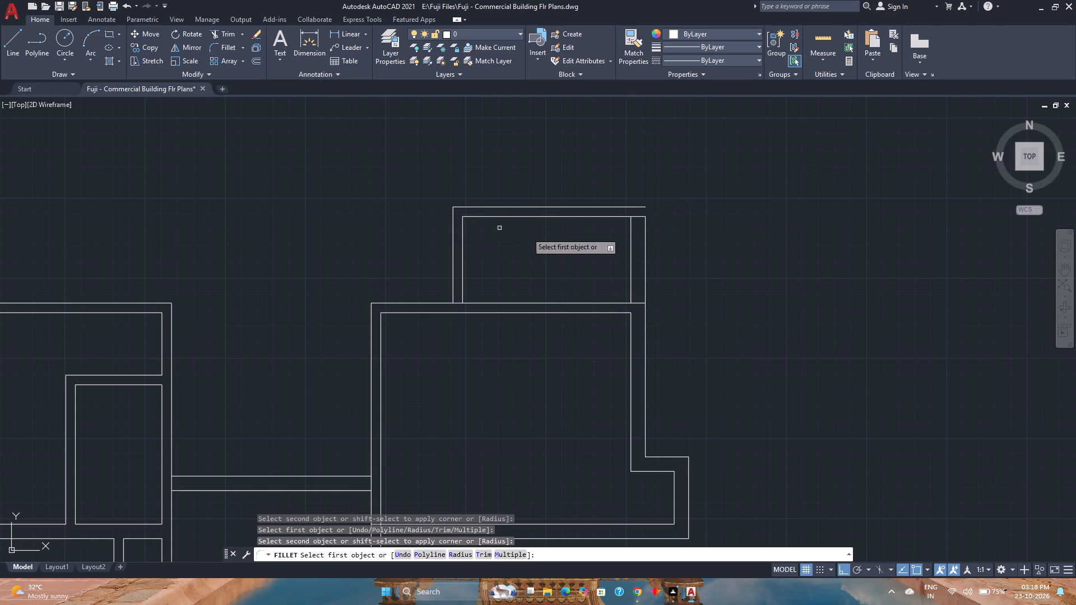
pyautogui.click(629, 207)
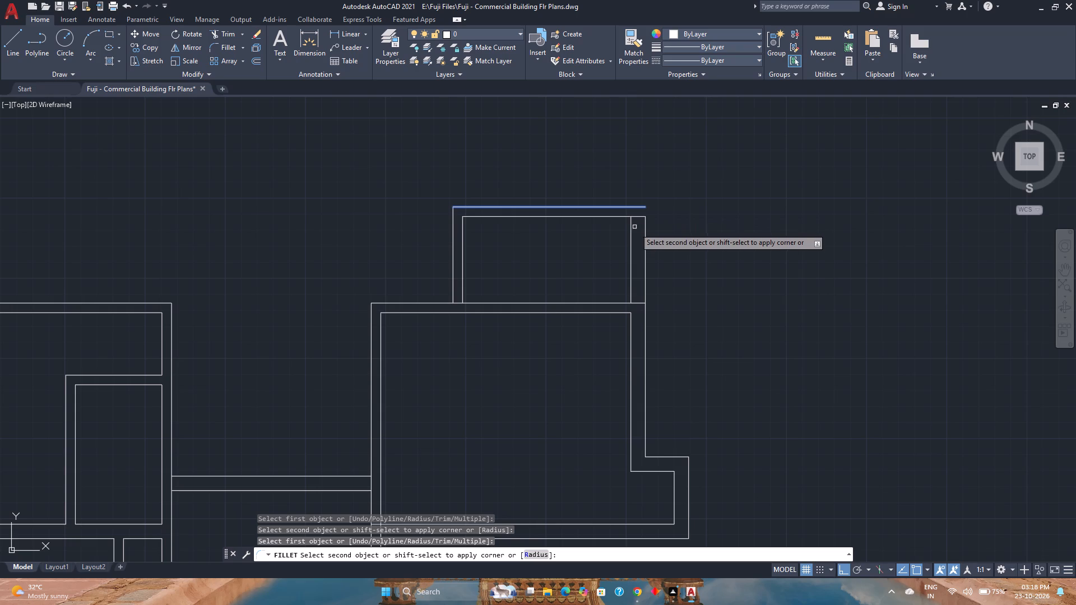
pyautogui.click(644, 239)
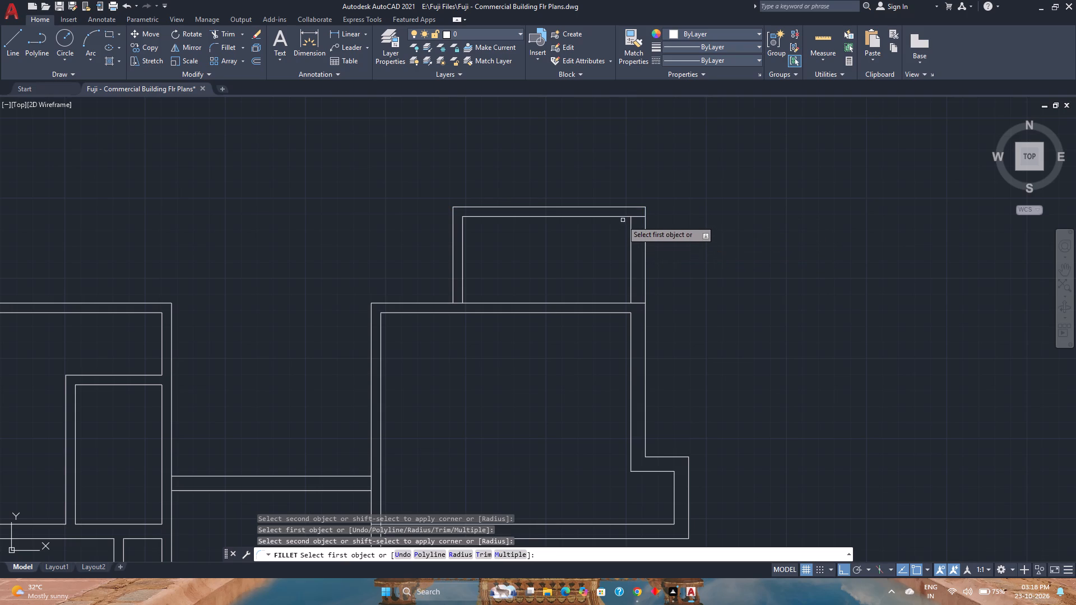
pyautogui.click(620, 217)
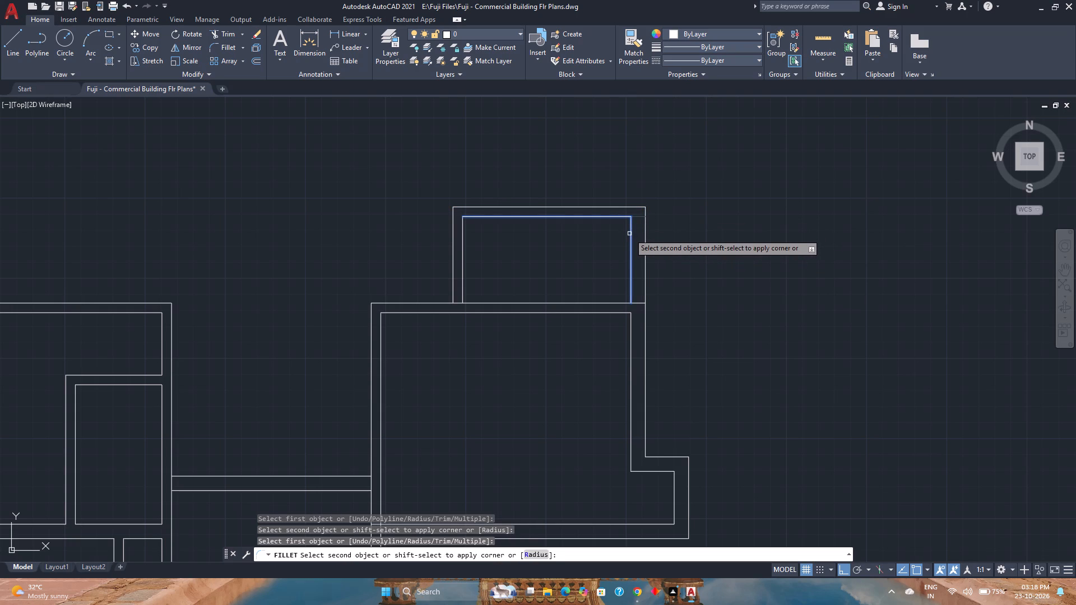
pyautogui.click(629, 234)
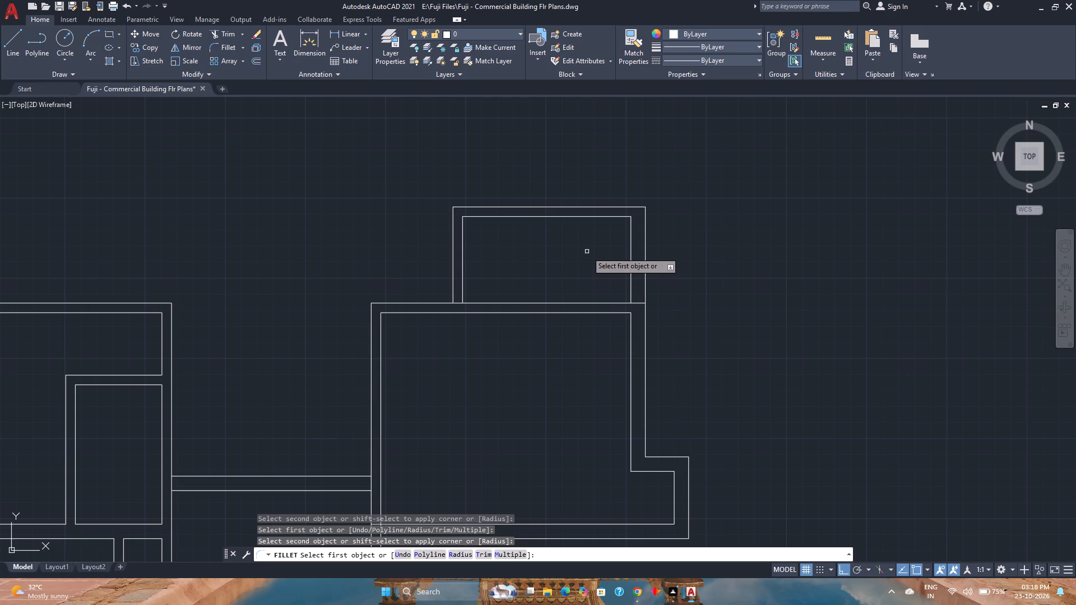
pyautogui.press('Escape')
# Copy the two wall stubs below the left-hand building's lower-right corner, with their end caps and connecting line, horizontally to beyond the right-hand building.
pyautogui.scroll(-1, 579, 264)
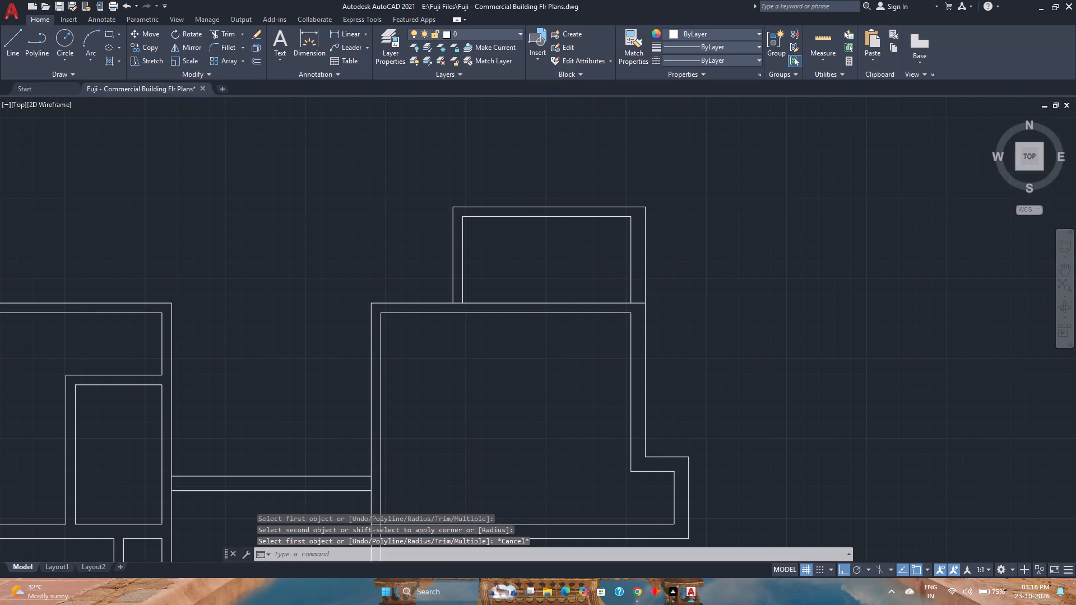
pyautogui.scroll(-1, 579, 264)
pyautogui.scroll(5, 406, 393)
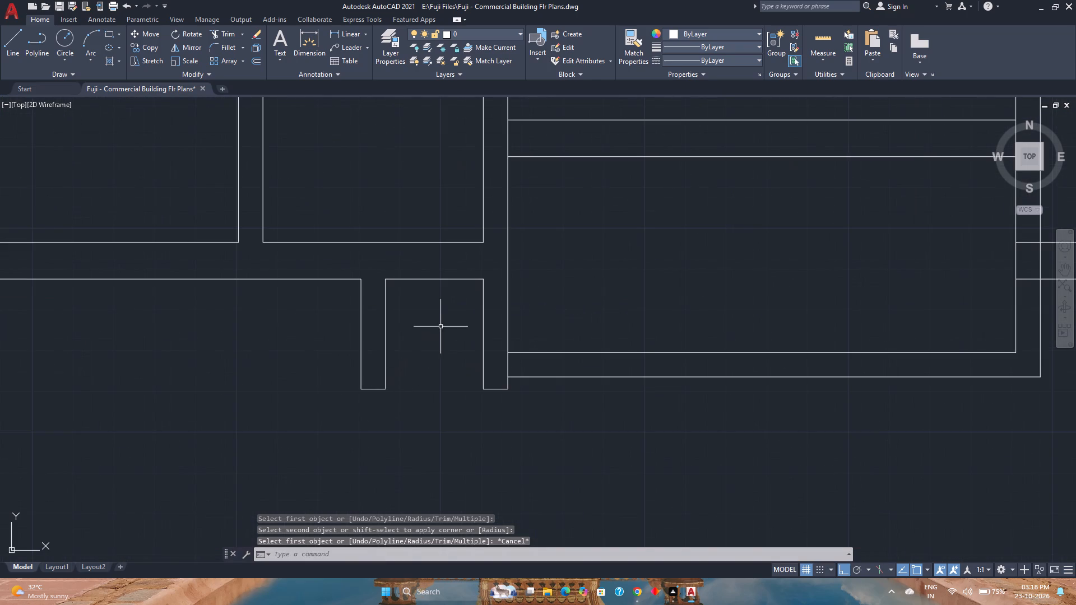
pyautogui.click(493, 307)
pyautogui.click(314, 309)
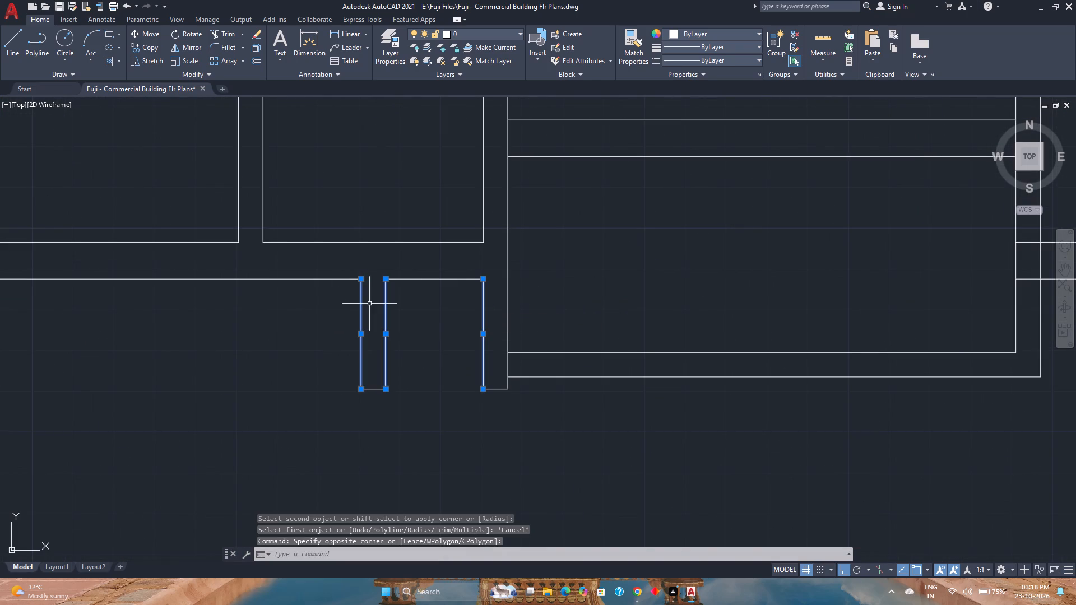
pyautogui.click(443, 280)
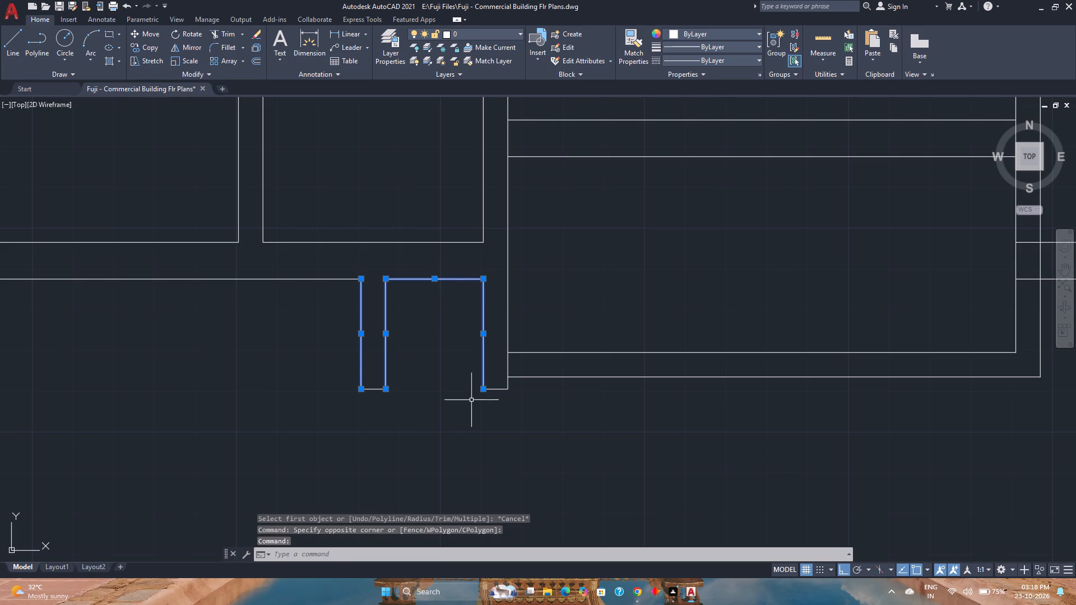
pyautogui.click(495, 389)
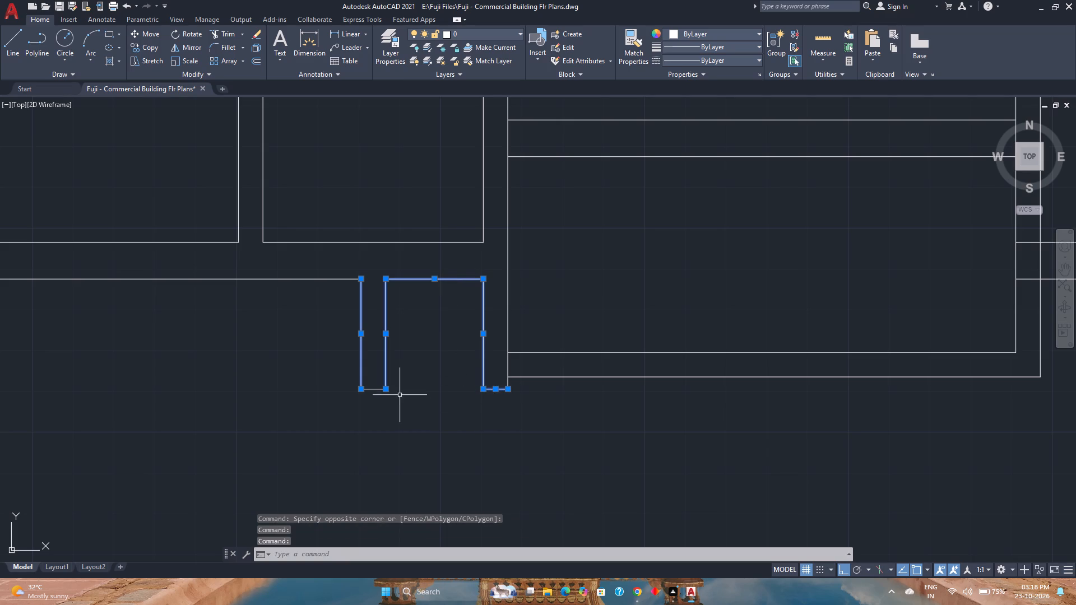
pyautogui.click(374, 388)
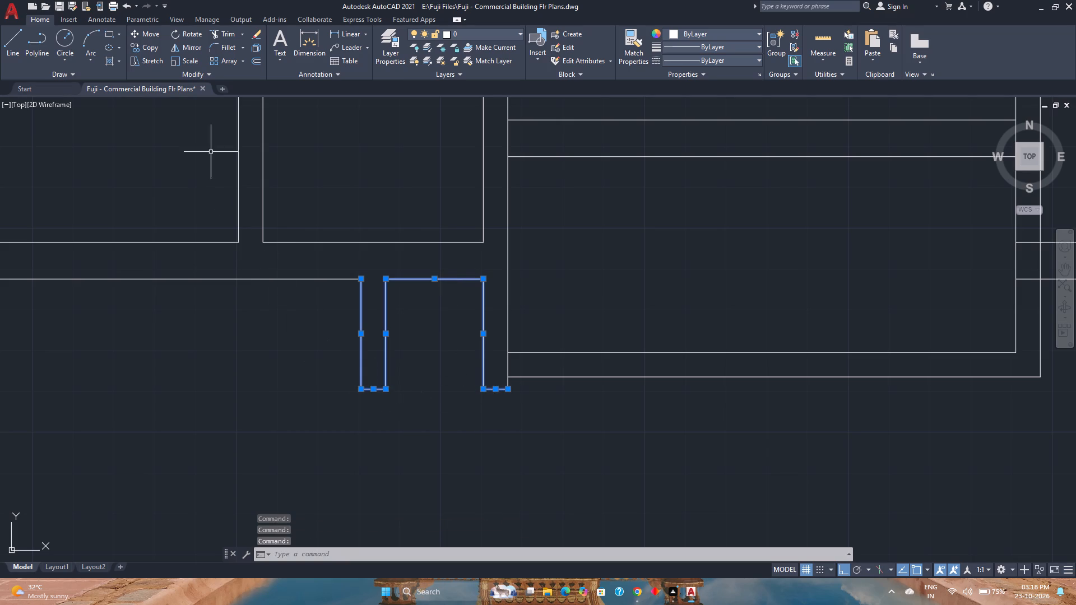
pyautogui.click(154, 47)
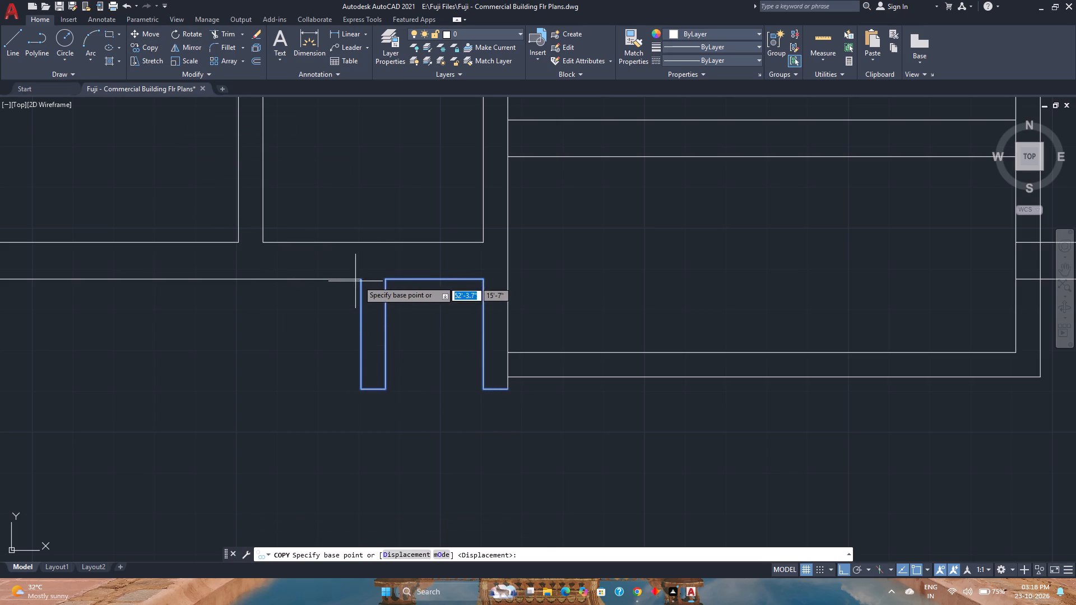
pyautogui.click(360, 281)
pyautogui.scroll(-4, 363, 281)
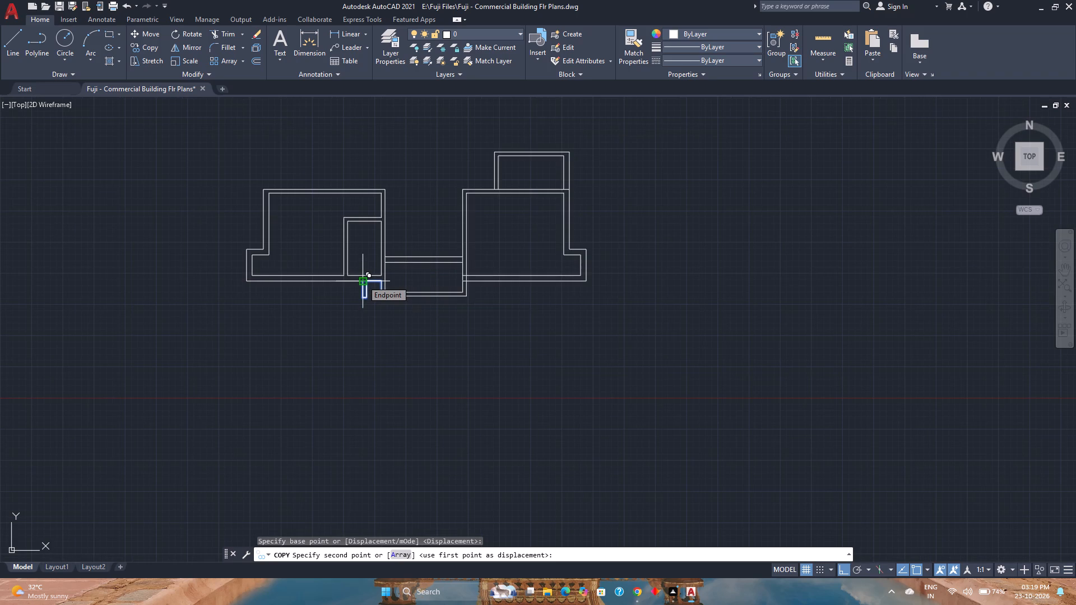
pyautogui.scroll(2, 582, 169)
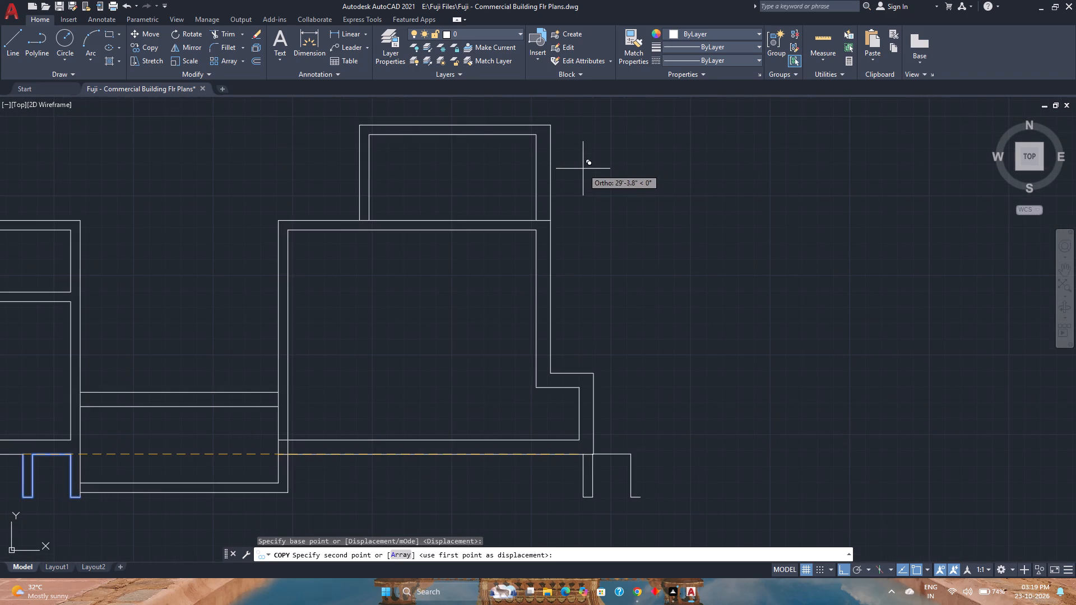
pyautogui.click(615, 188)
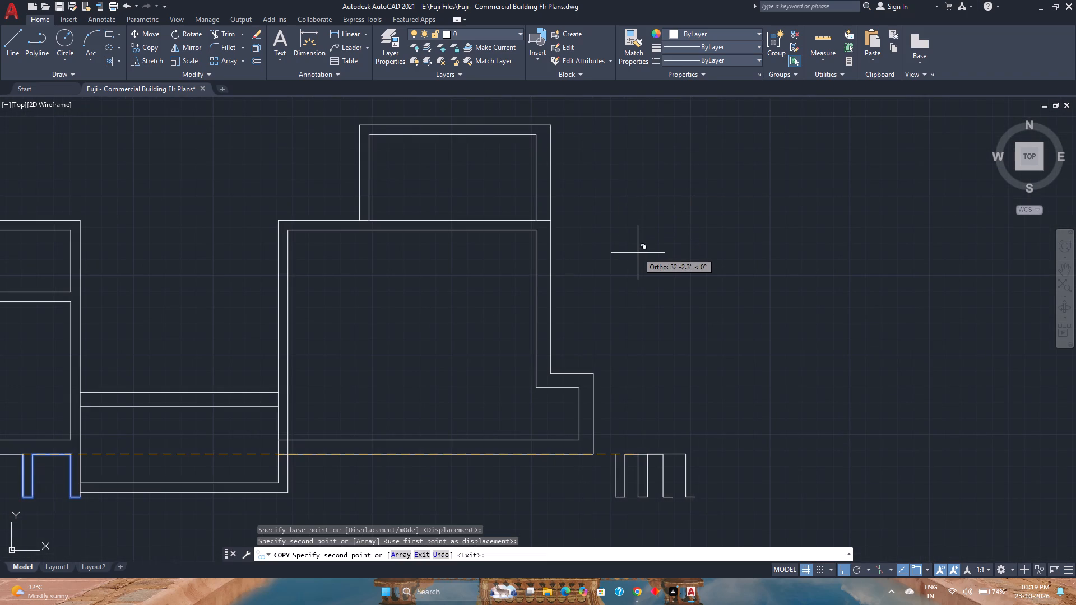
pyautogui.press('Escape')
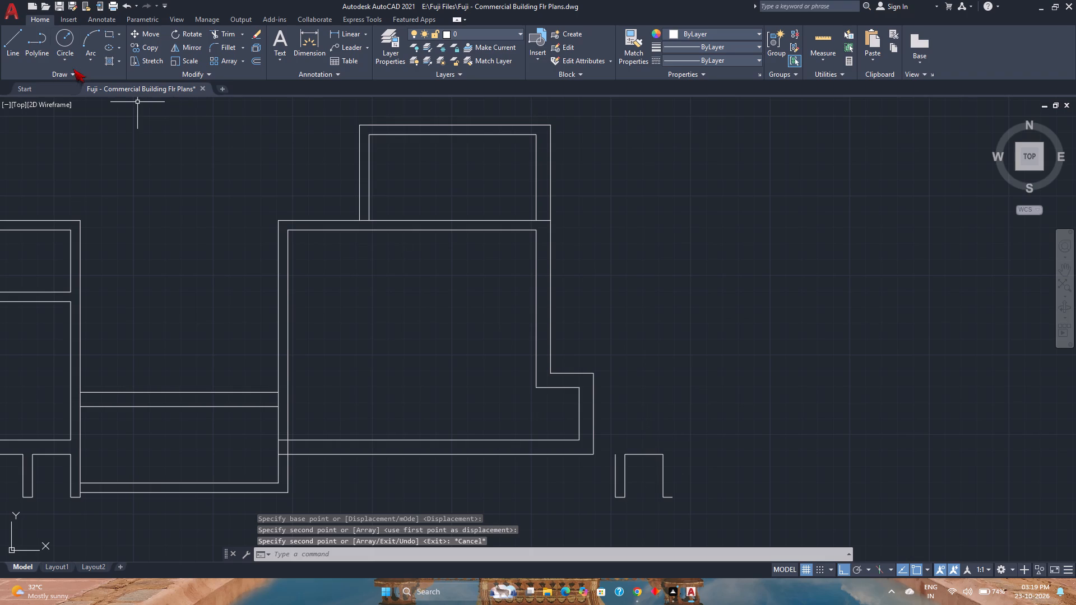
# Draw a 2'3" vertical line up from the open end of the copied right stub's bottom cap.
pyautogui.click(18, 39)
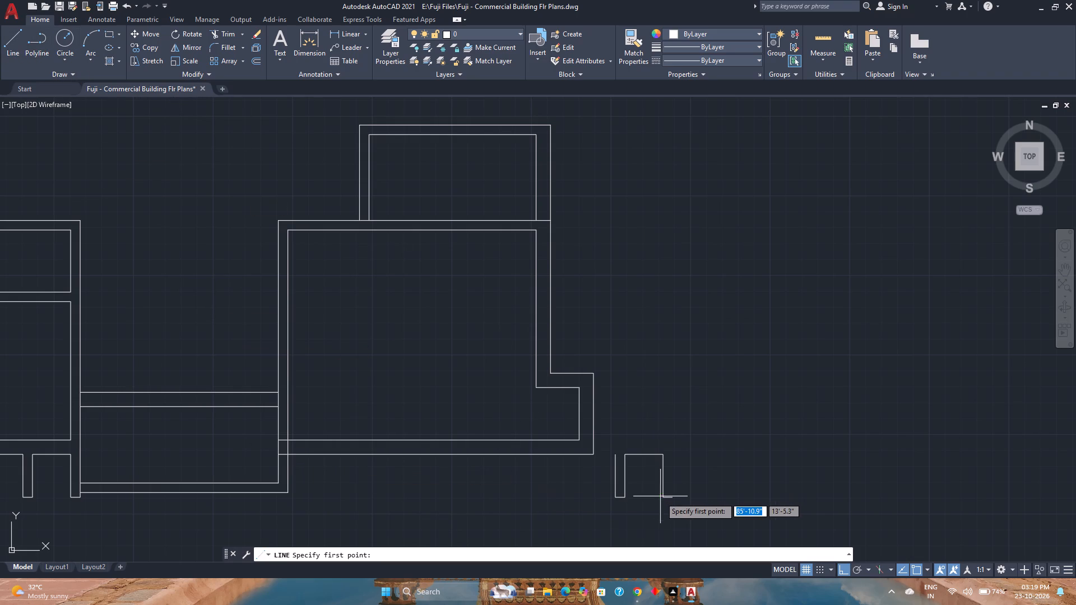
pyautogui.scroll(3, 670, 498)
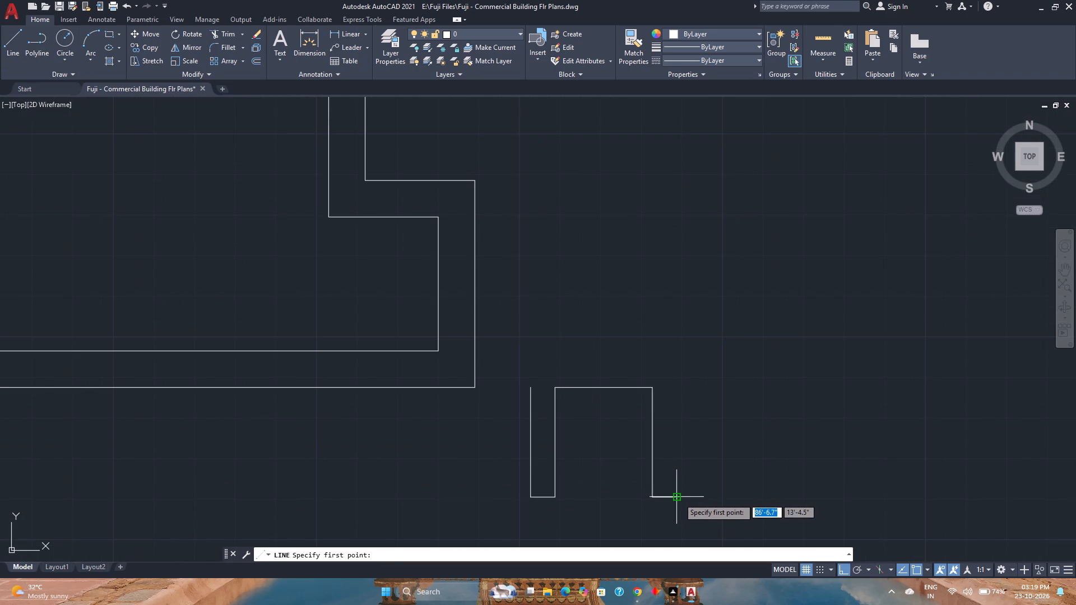
pyautogui.click(679, 498)
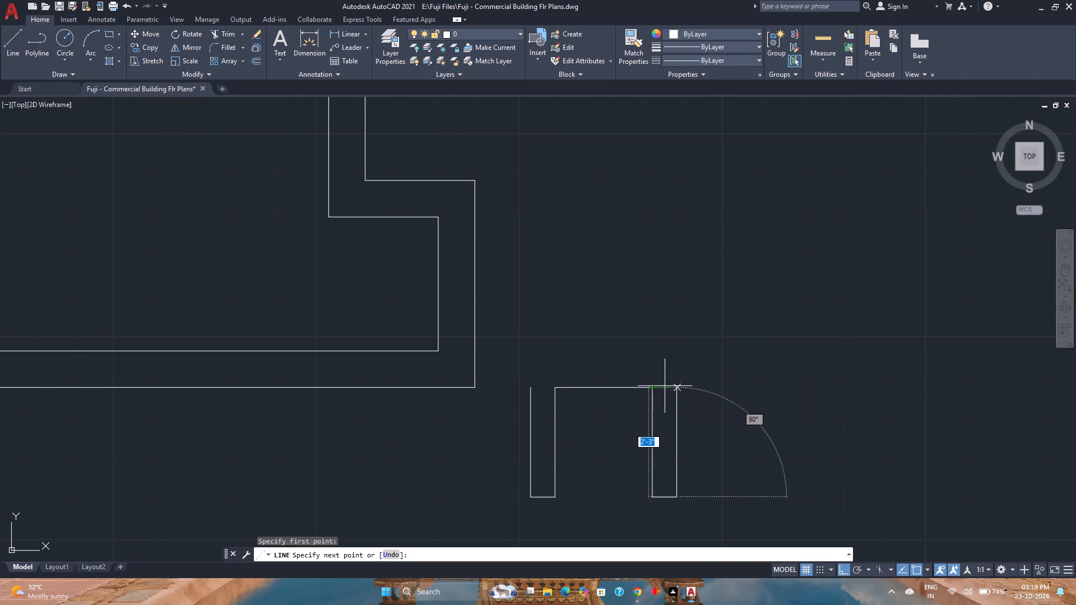
pyautogui.click(676, 386)
pyautogui.press('Escape')
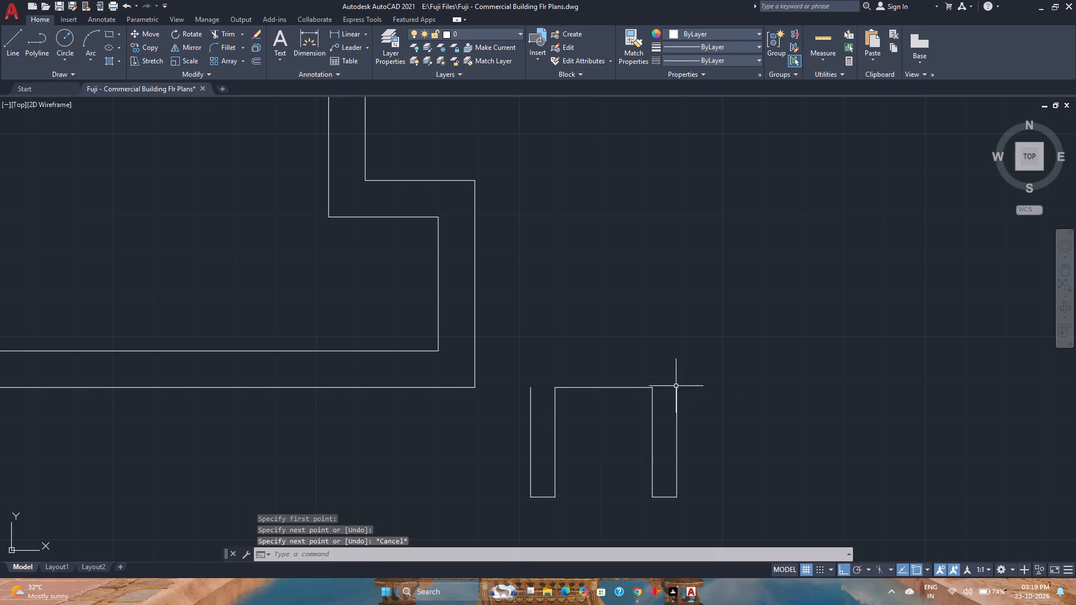
# Rotate the copied wall stubs with their end caps and connecting line 90° counter-clockwise about the left stub's open upper-left end.
pyautogui.click(709, 516)
pyautogui.click(511, 371)
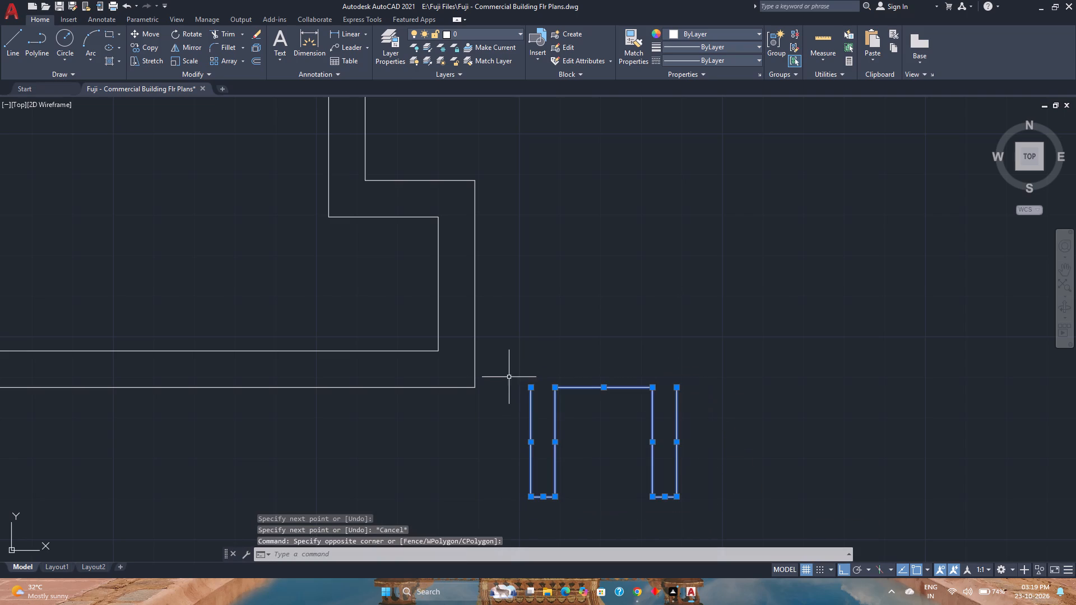
pyautogui.click(187, 32)
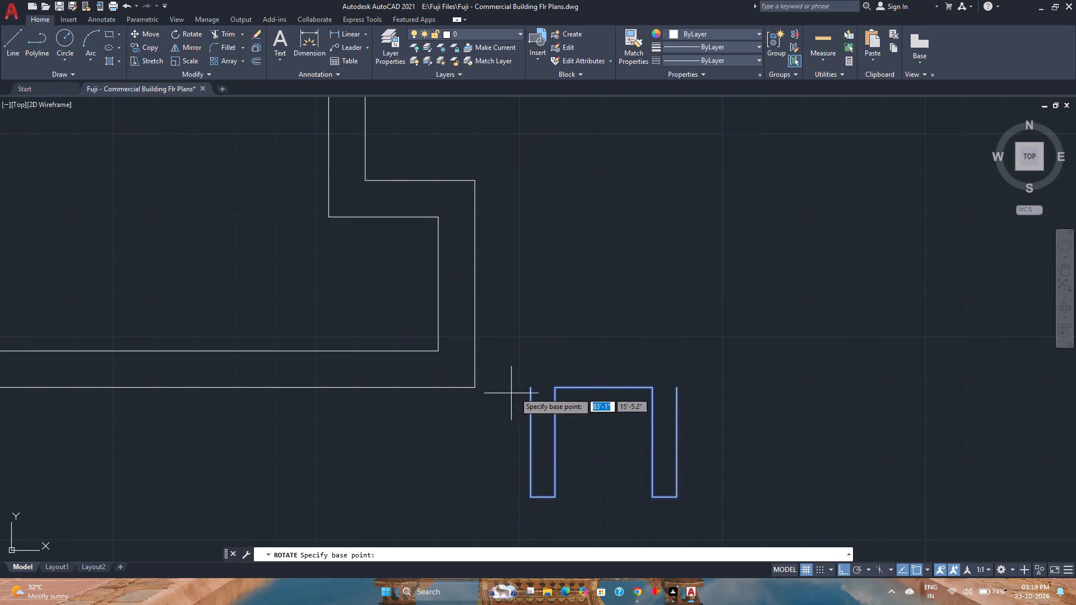
pyautogui.click(531, 387)
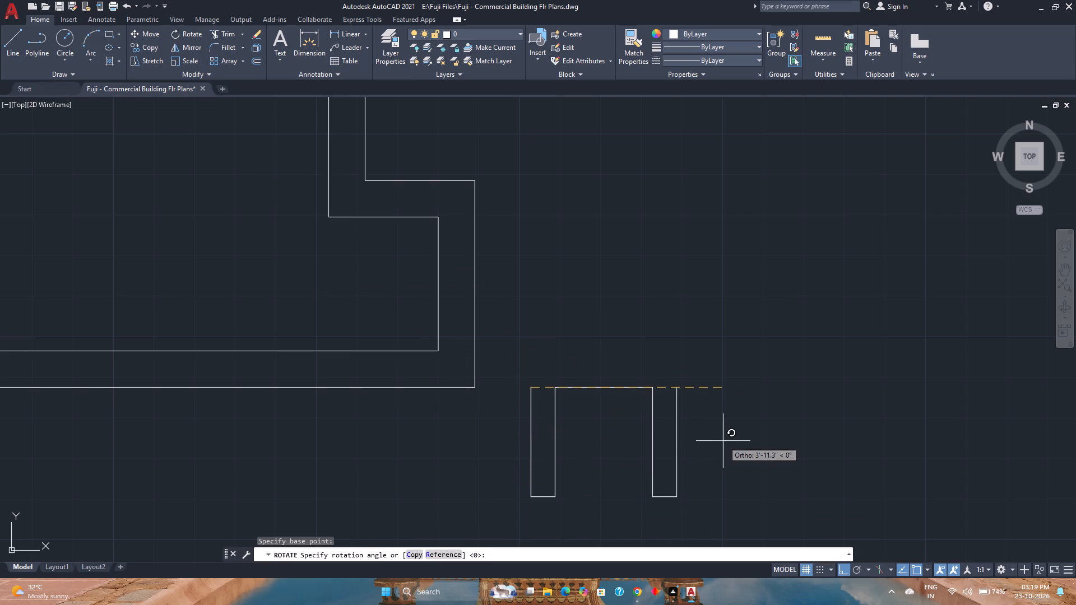
pyautogui.moveTo(713, 467); pyautogui.dragTo(674, 329, button='middle')
pyautogui.moveTo(672, 323); pyautogui.dragTo(671, 317, button='middle')
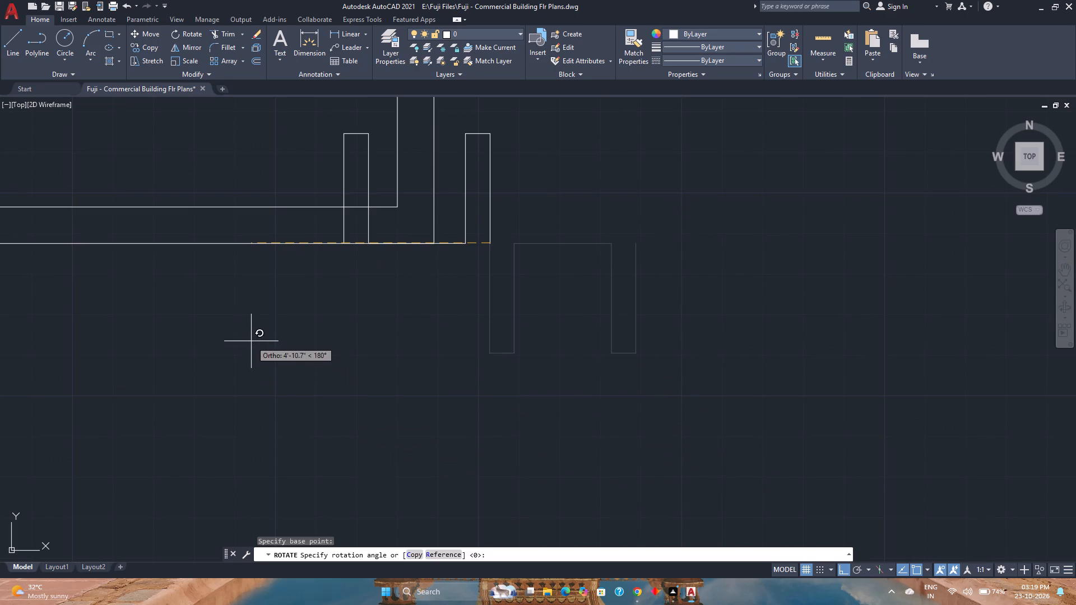
pyautogui.click(471, 169)
# Move the rotated wall stubs from their upper-left endpoint to the upper room's top-right outer corner.
pyautogui.moveTo(520, 229); pyautogui.dragTo(569, 316, button='middle')
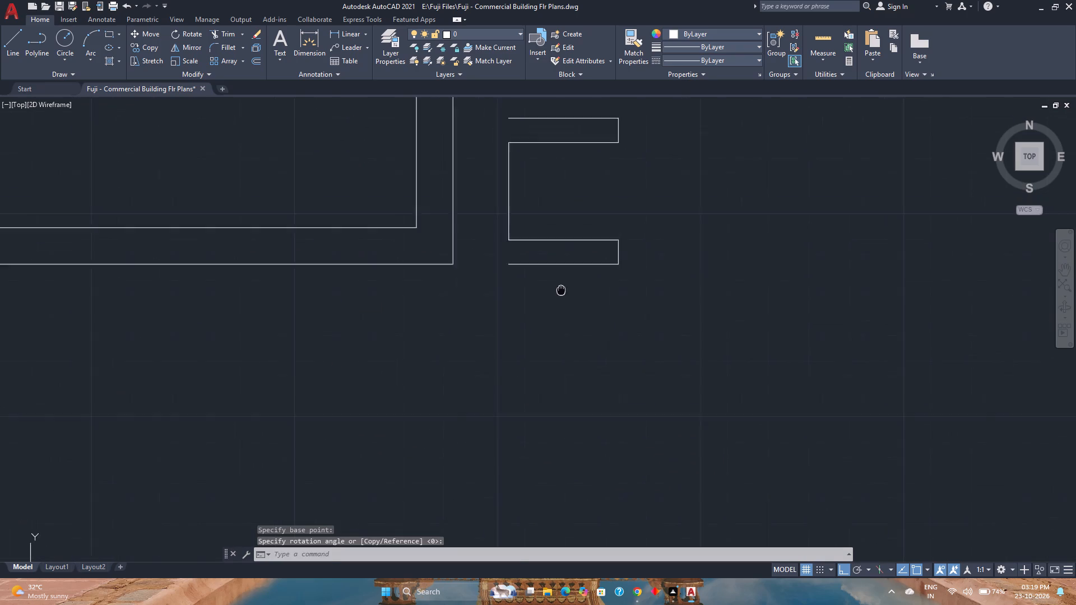
pyautogui.moveTo(569, 316); pyautogui.dragTo(577, 341, button='middle')
pyautogui.moveTo(708, 398); pyautogui.dragTo(700, 393)
pyautogui.click(521, 184)
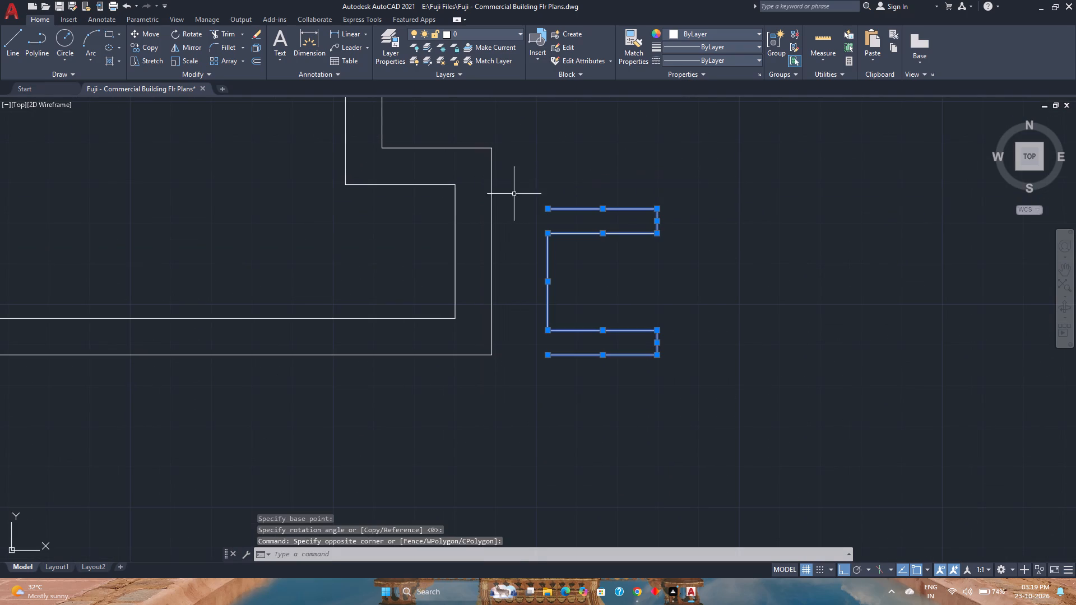
pyautogui.click(147, 29)
pyautogui.click(547, 210)
pyautogui.scroll(-2, 548, 210)
pyautogui.moveTo(548, 211); pyautogui.dragTo(580, 402, button='middle')
pyautogui.middleClick(580, 403)
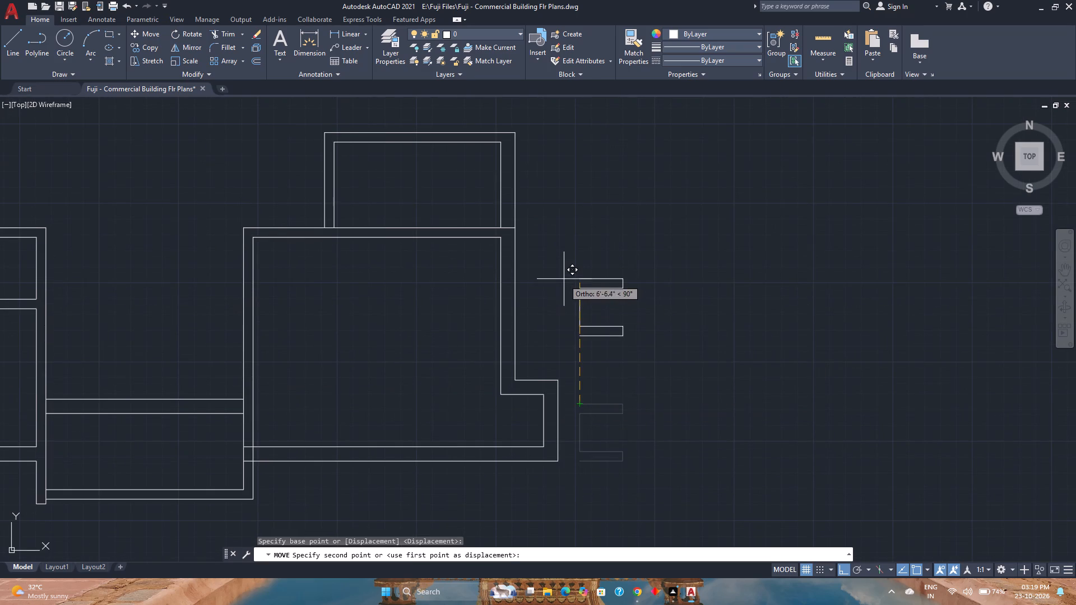
pyautogui.scroll(-1, 564, 278)
pyautogui.moveTo(564, 278); pyautogui.dragTo(563, 348, button='middle')
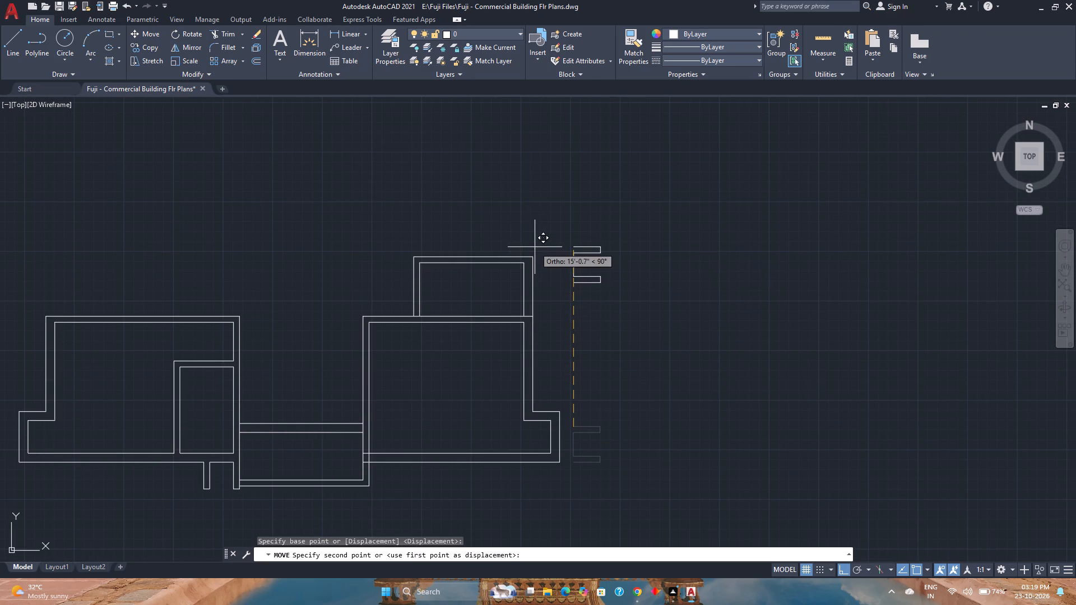
pyautogui.click(535, 255)
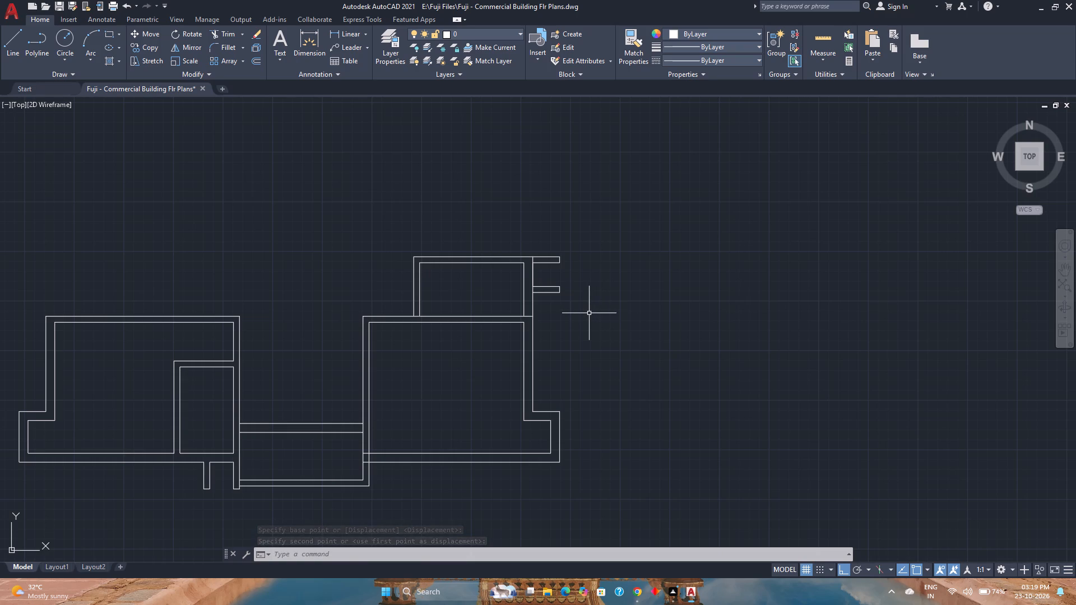
# Draw connected lines from the upper stub's top-right corner: 8'3" up, 4'3" left, and straight down to the upper room's top wall.
pyautogui.scroll(1, 568, 304)
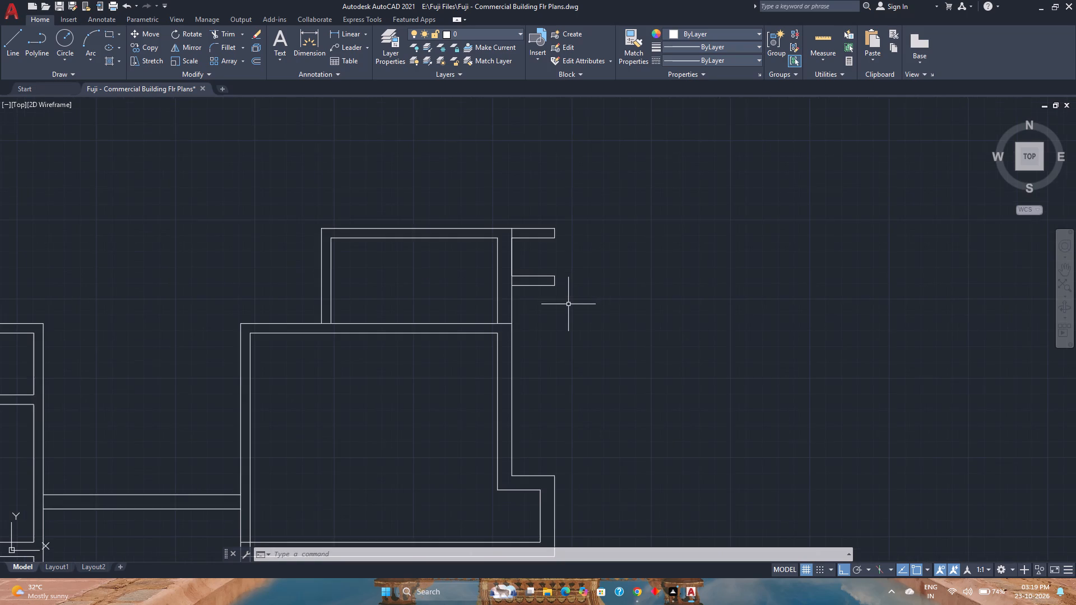
pyautogui.moveTo(568, 304); pyautogui.dragTo(578, 395, button='middle')
pyautogui.moveTo(578, 396); pyautogui.dragTo(578, 402, button='middle')
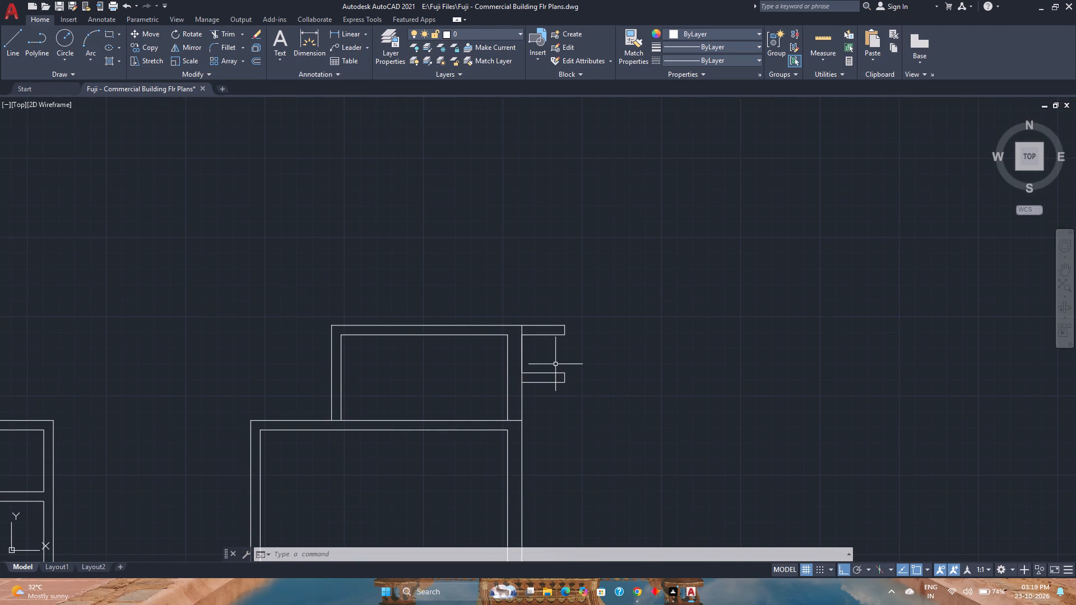
pyautogui.click(8, 55)
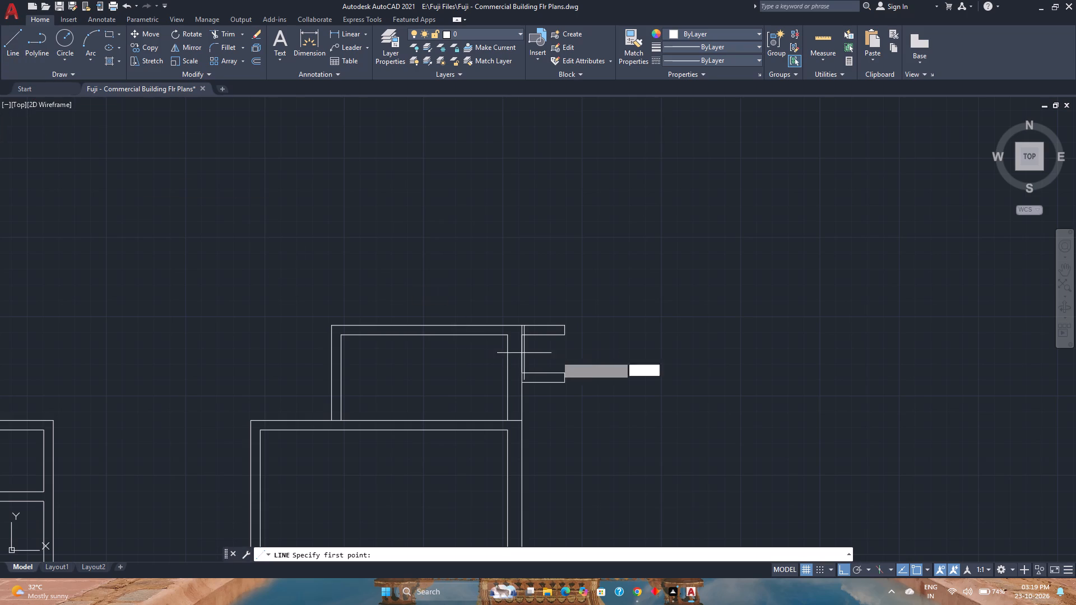
pyautogui.click(564, 324)
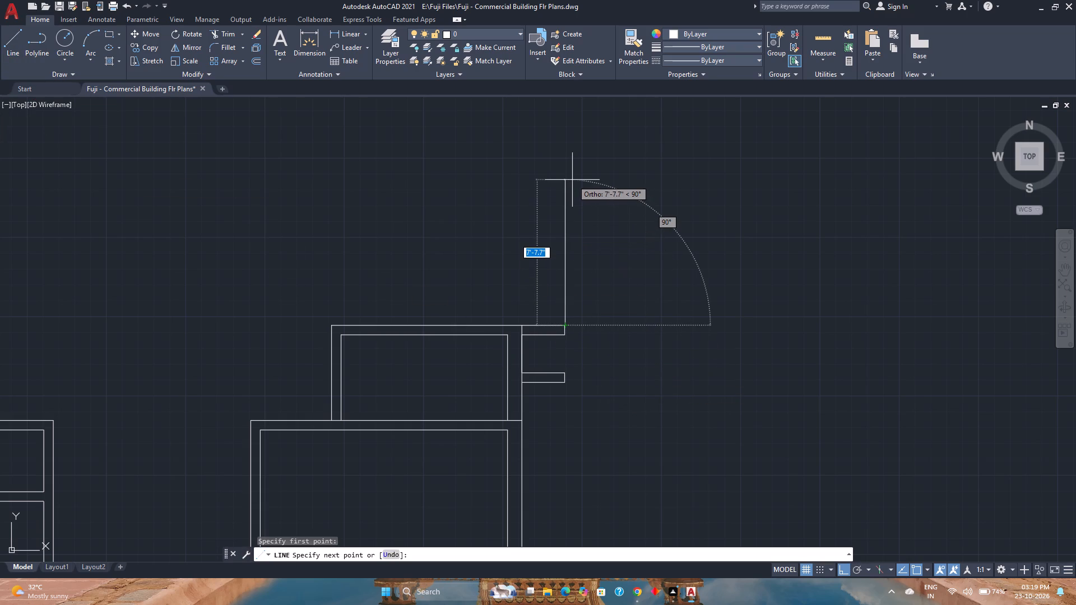
pyautogui.write("8'")
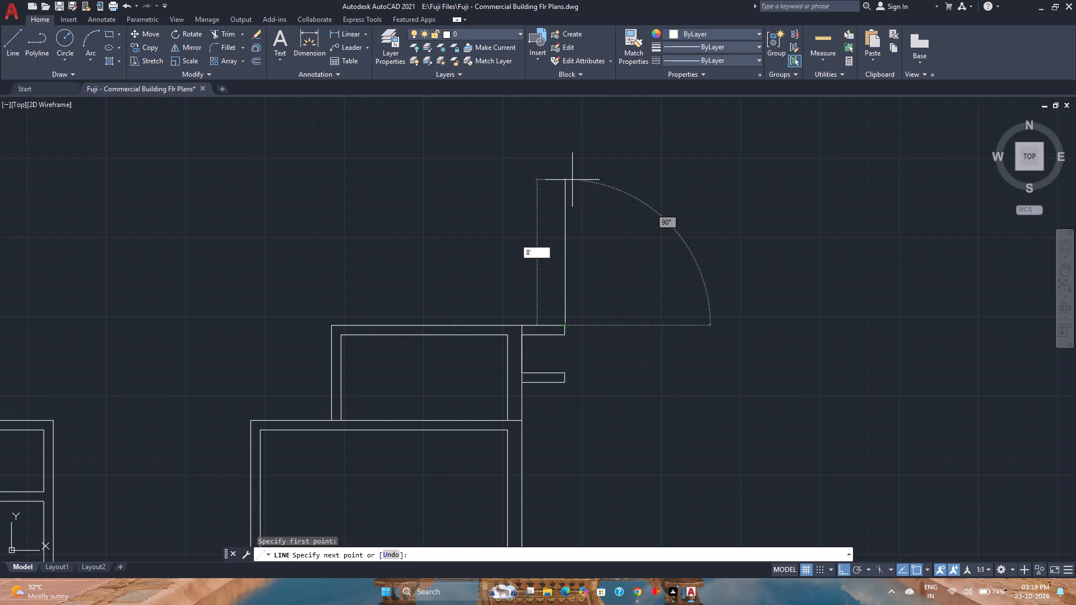
pyautogui.write('3"')
pyautogui.press('Return')
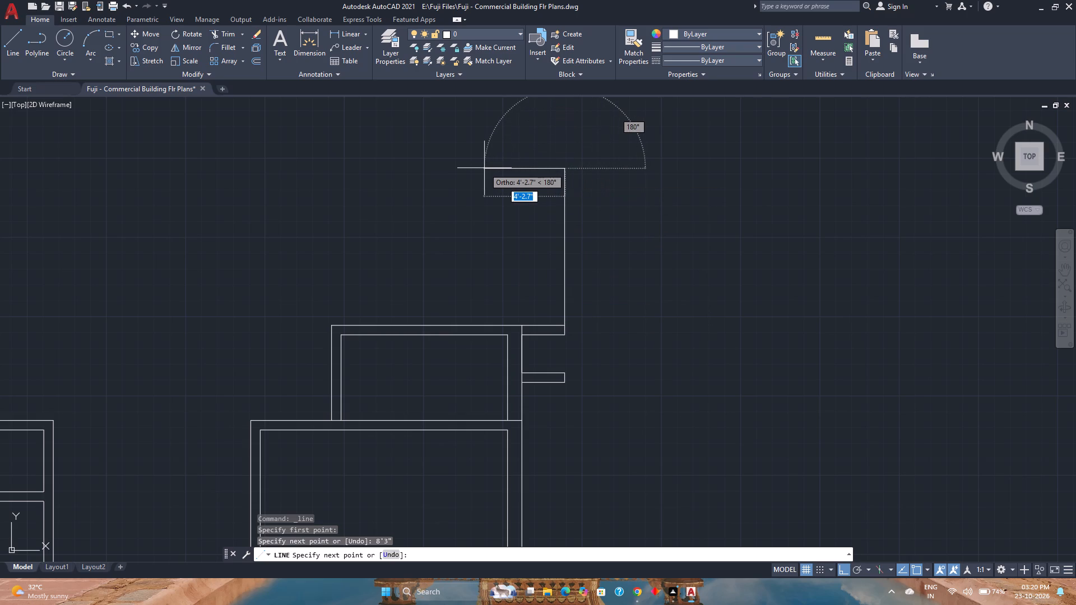
pyautogui.write("4'3")
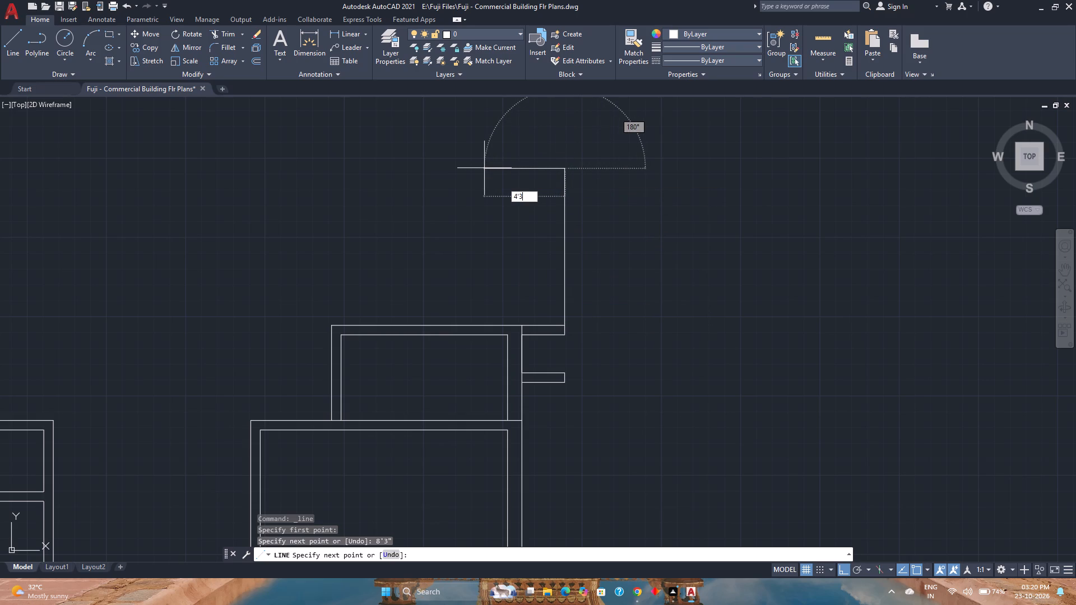
pyautogui.hotkey('shift', '"')
pyautogui.press('Return')
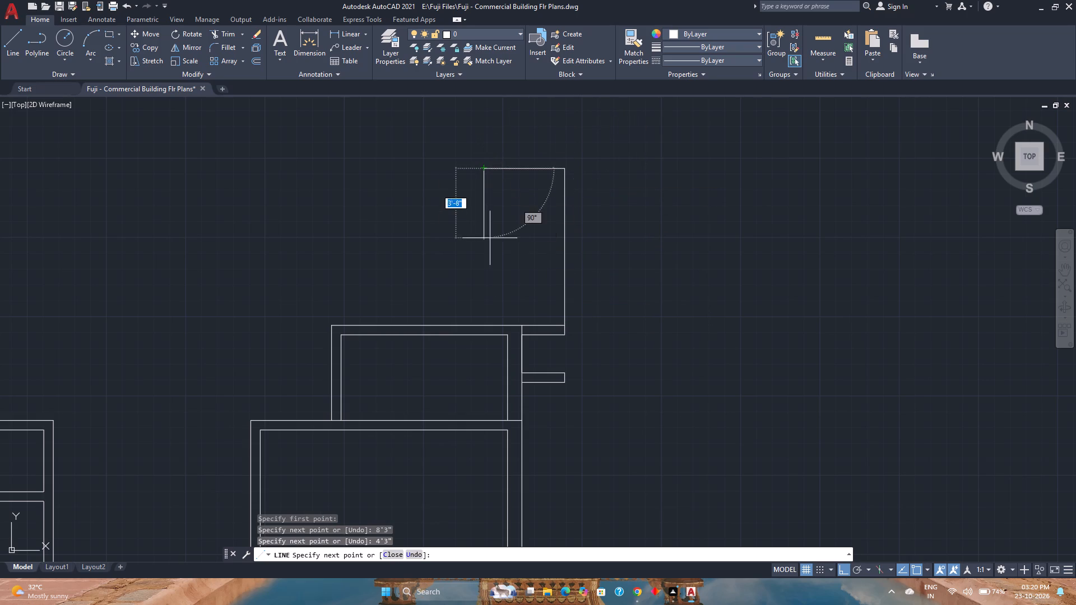
pyautogui.click(484, 323)
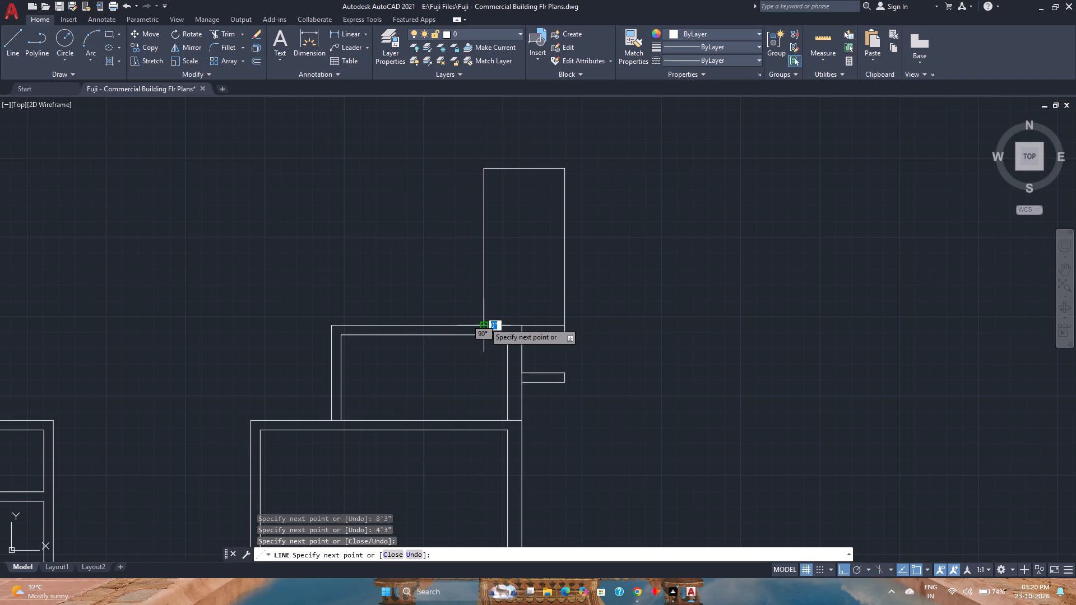
pyautogui.press('Escape')
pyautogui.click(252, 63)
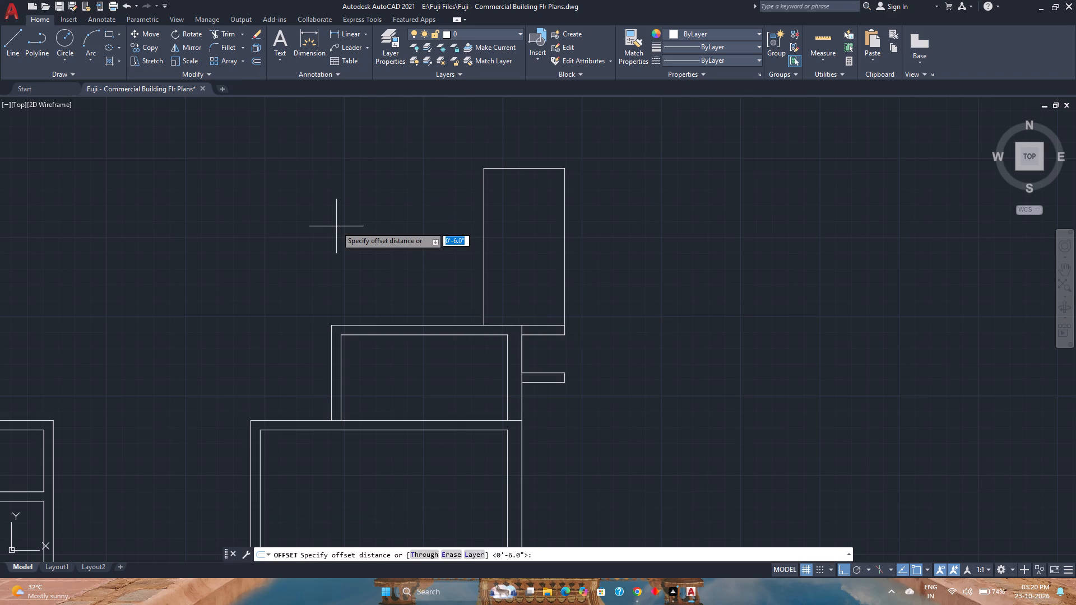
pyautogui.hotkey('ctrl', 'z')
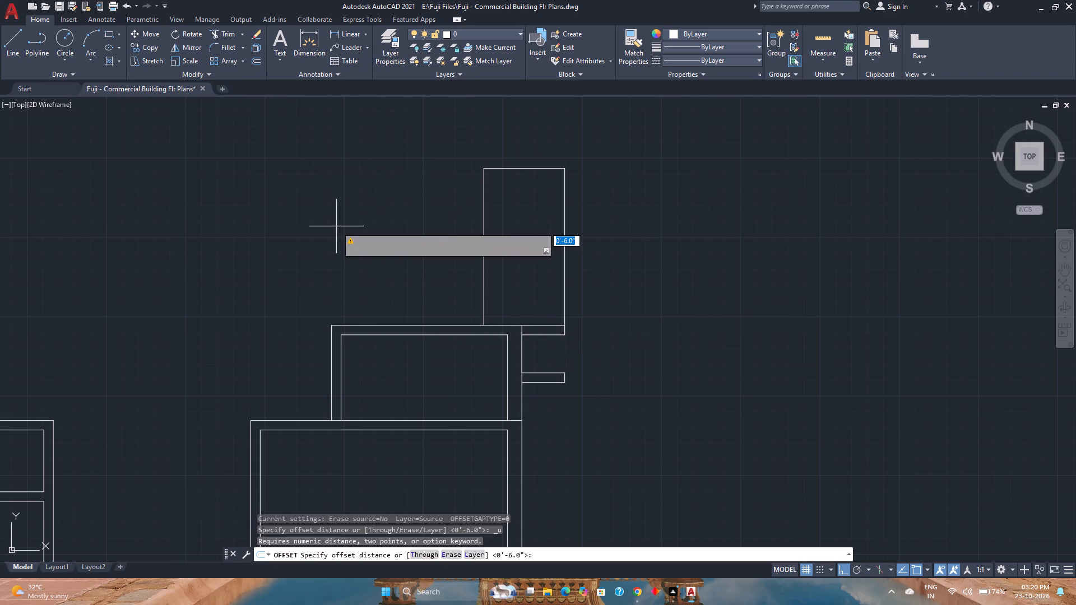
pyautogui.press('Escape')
# Erase the left vertical line of the newly drawn outline above the upper room.
pyautogui.click(497, 247)
pyautogui.click(429, 247)
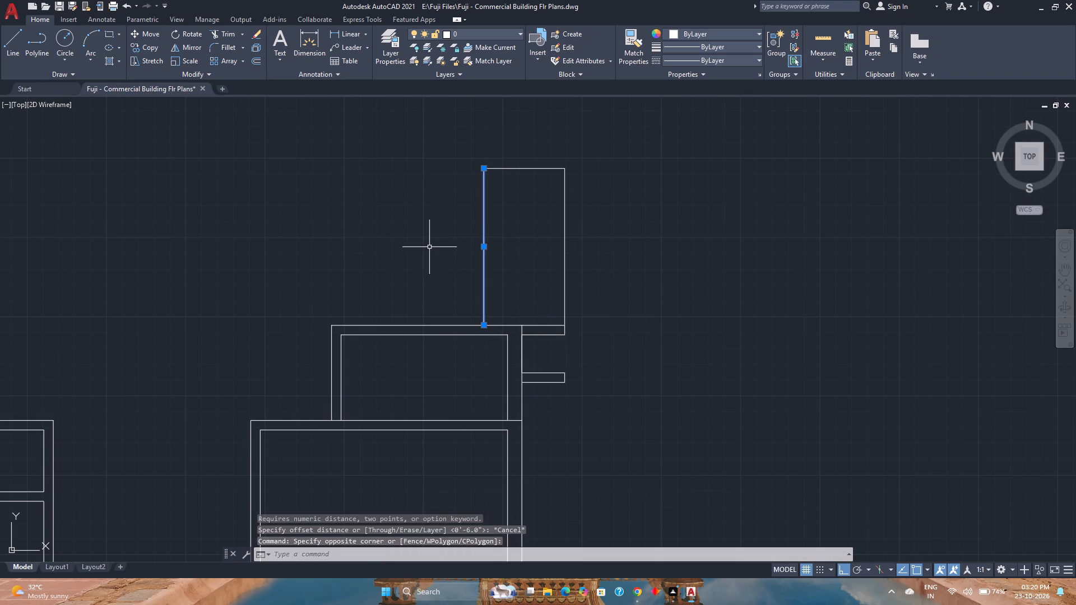
pyautogui.press('Delete')
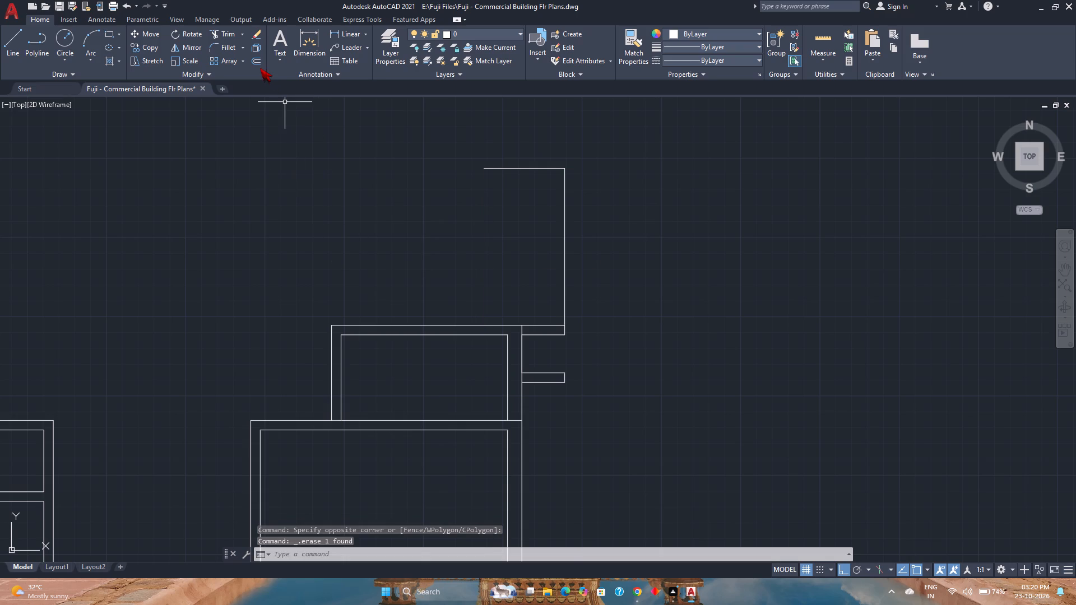
# Offset the new 8'3" vertical line 6" to the left, and offset the resulting inner line 4'3" further left.
pyautogui.click(258, 65)
pyautogui.press('6')
pyautogui.press('Return')
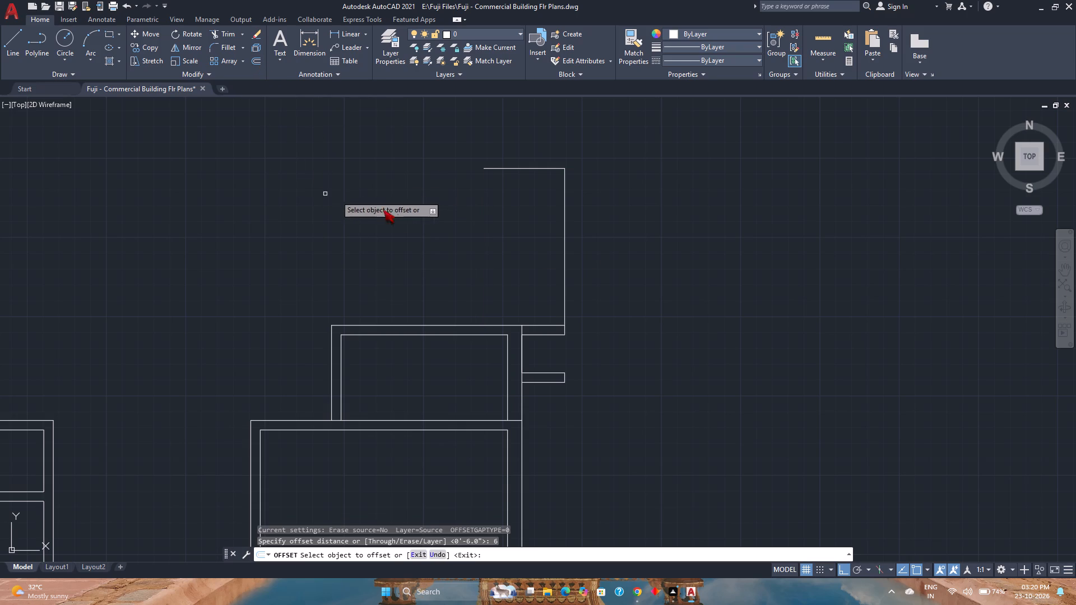
pyautogui.click(564, 260)
pyautogui.click(507, 262)
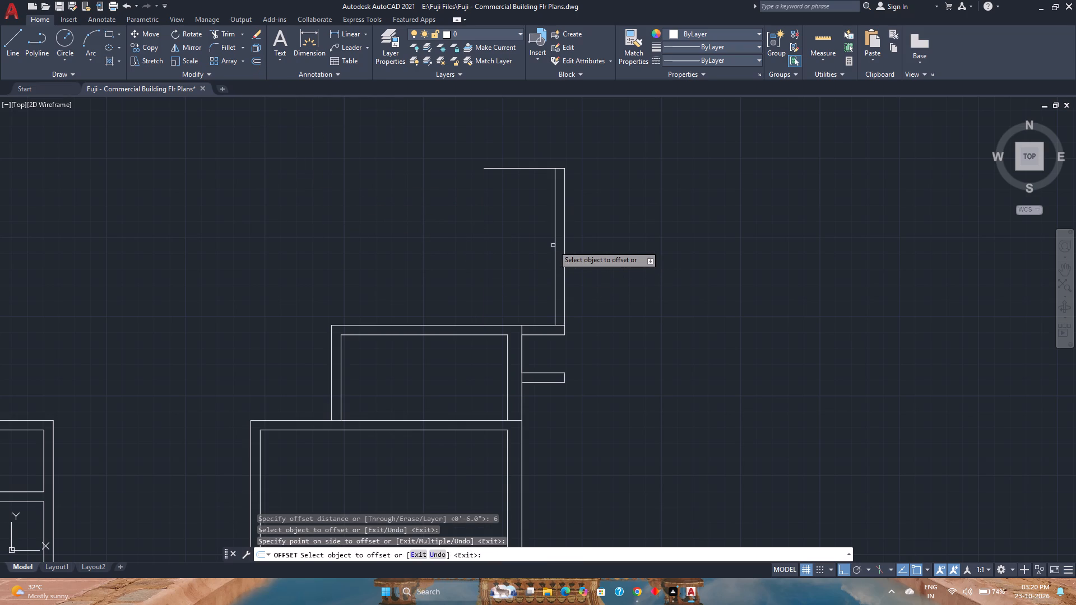
pyautogui.click(555, 243)
pyautogui.write('4\'3"')
pyautogui.press('Return')
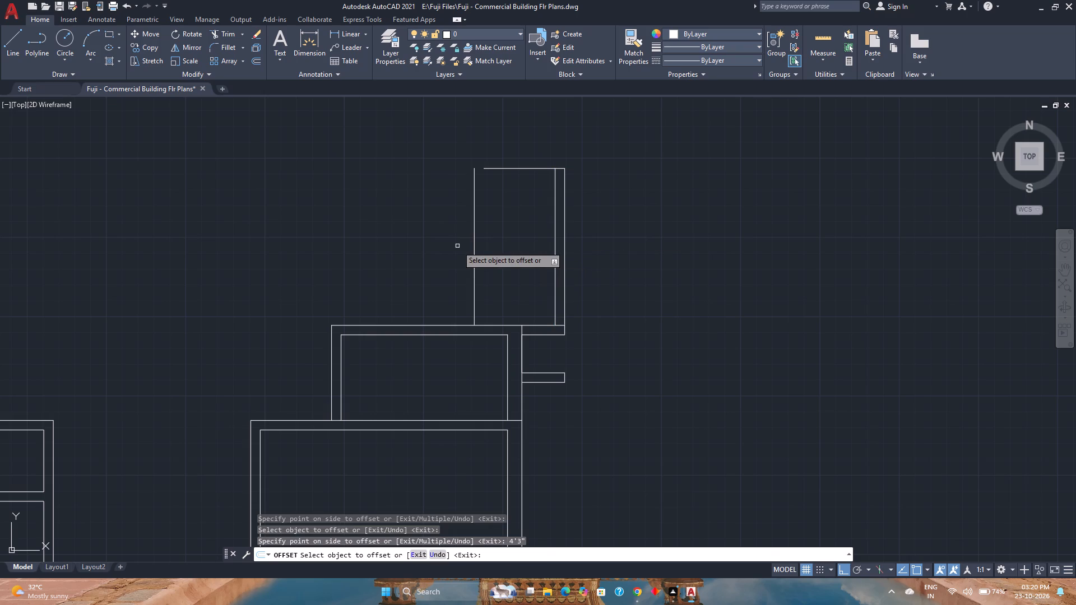
# Offset the new room's top line 9" upward and its left vertical line 9" outward to the left.
pyautogui.click(527, 167)
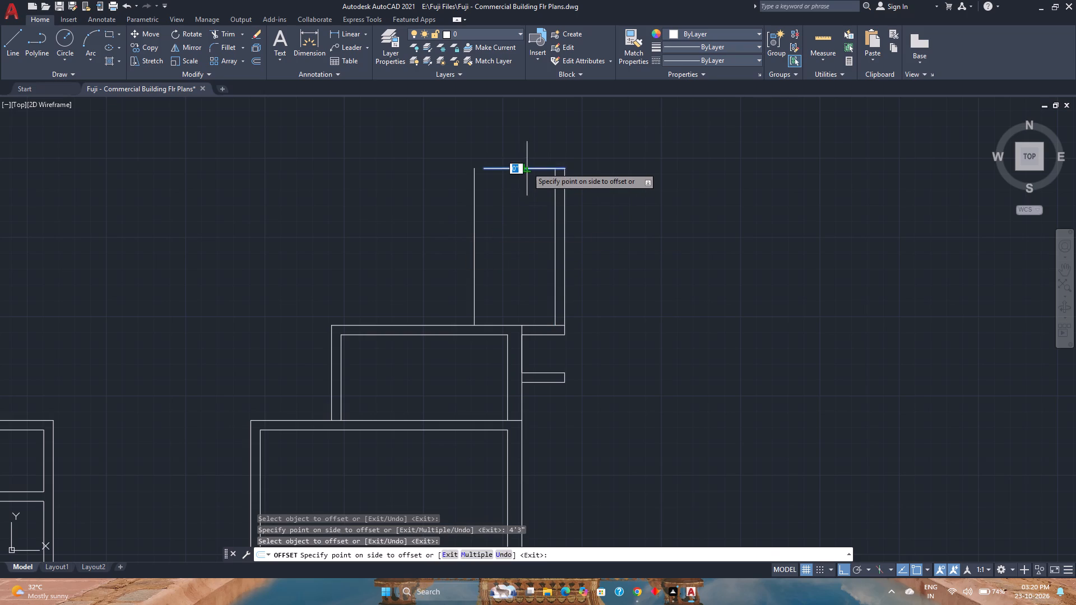
pyautogui.press('9')
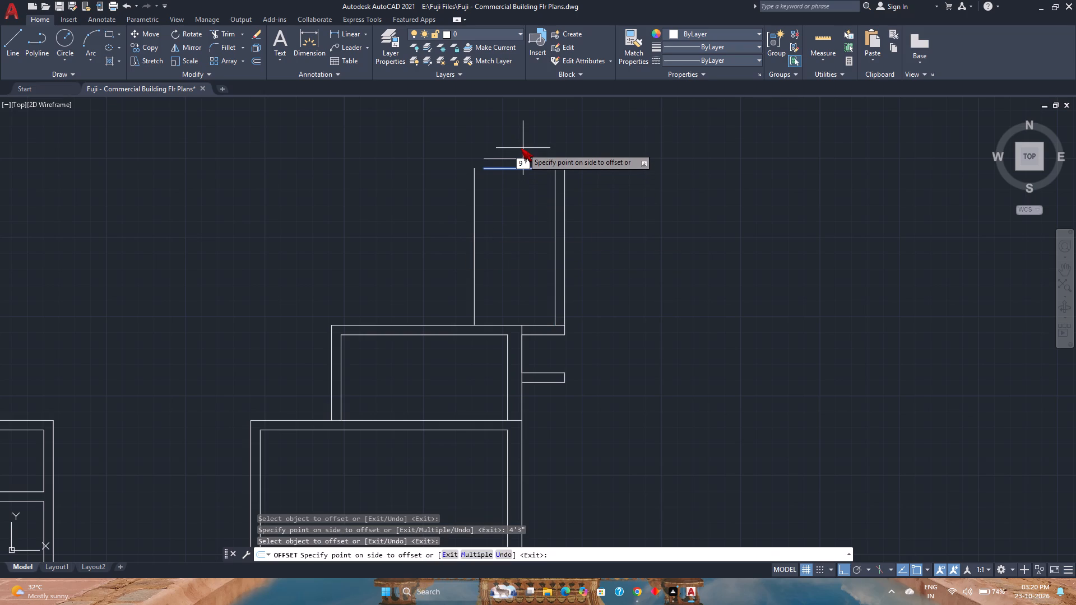
pyautogui.press('Return')
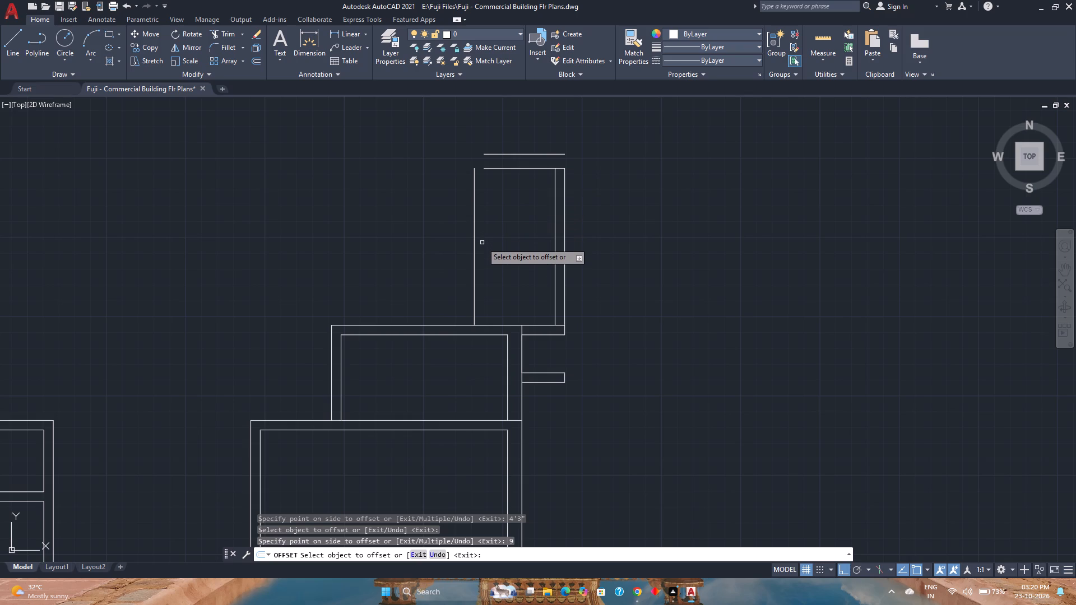
pyautogui.click(474, 246)
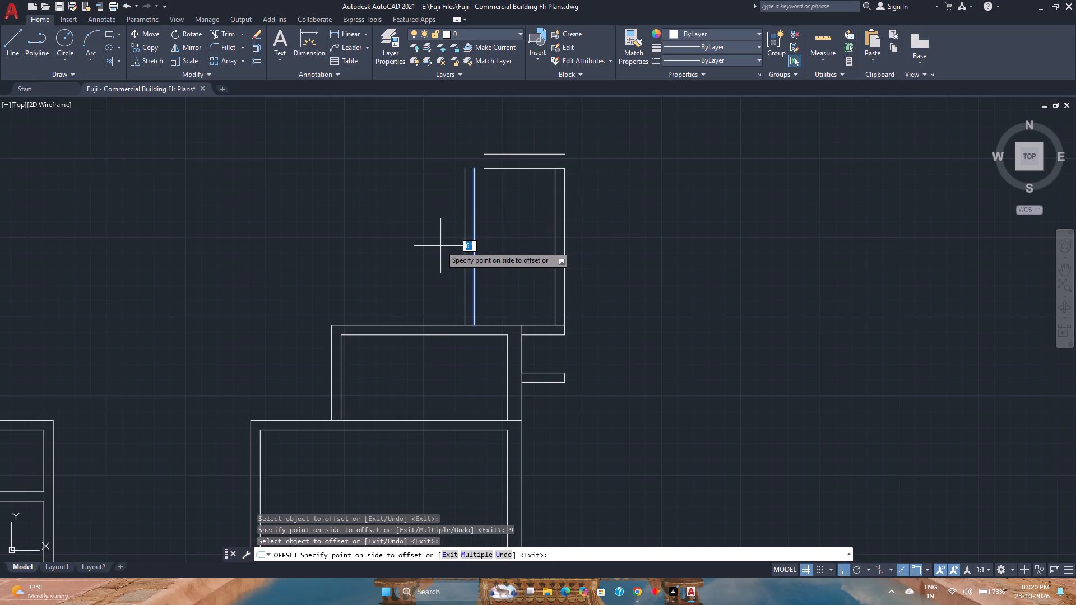
pyautogui.press('9')
pyautogui.press('Return')
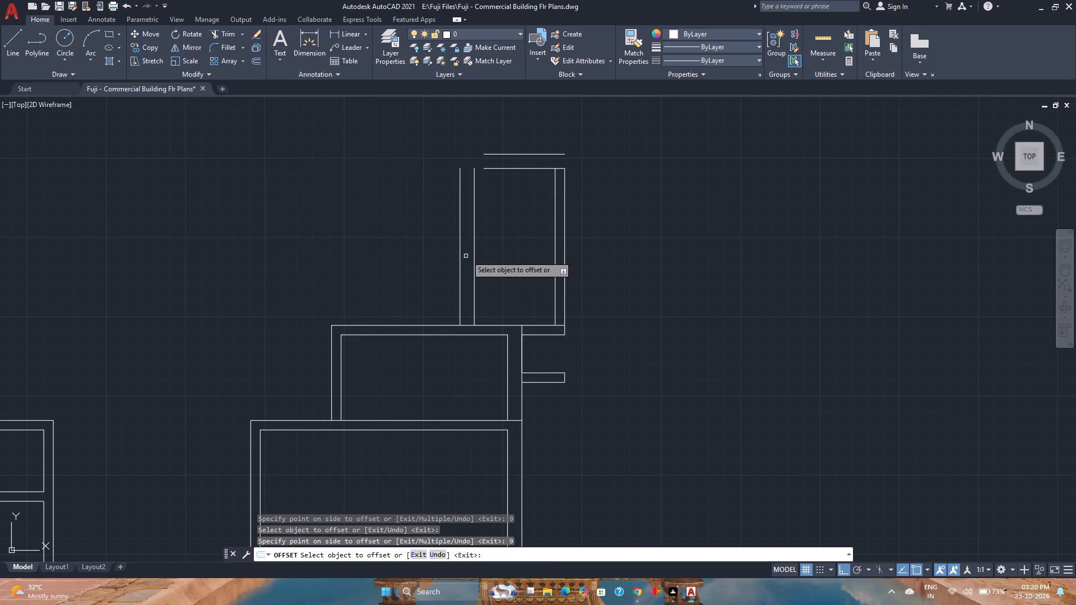
# Offset the new room's outer left wall line 10'9" to the left, and offset that result another 6" left.
pyautogui.click(460, 254)
pyautogui.write('10')
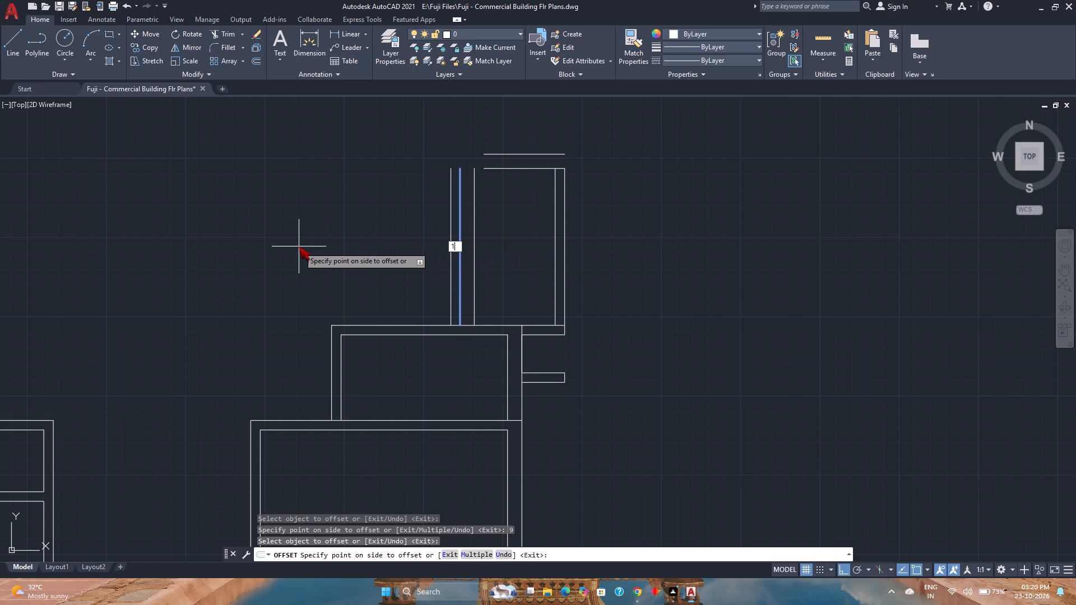
pyautogui.write('\'9"')
pyautogui.press('Return')
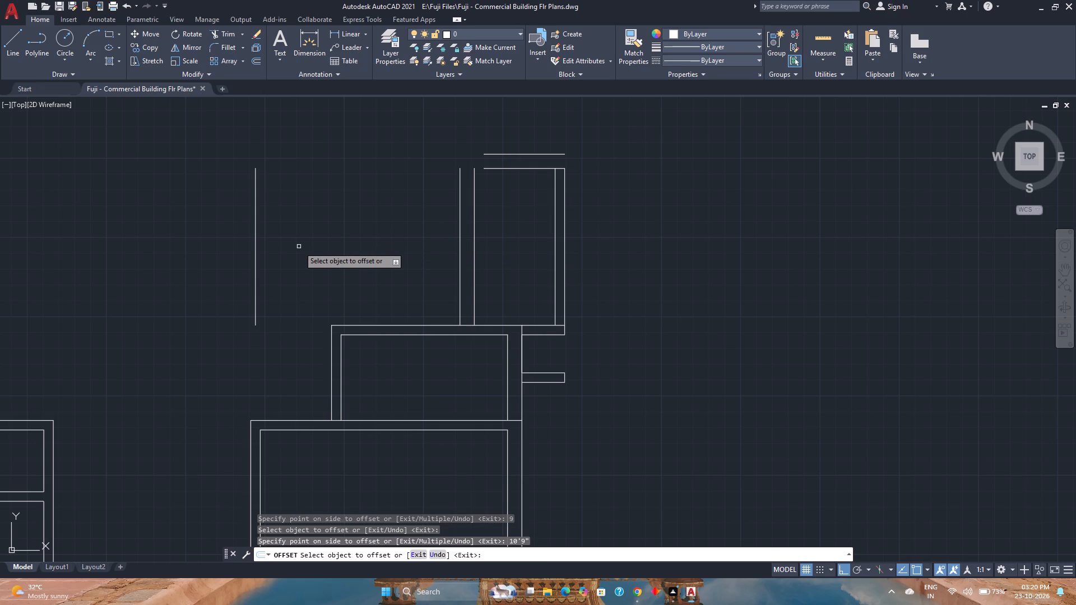
pyautogui.click(256, 261)
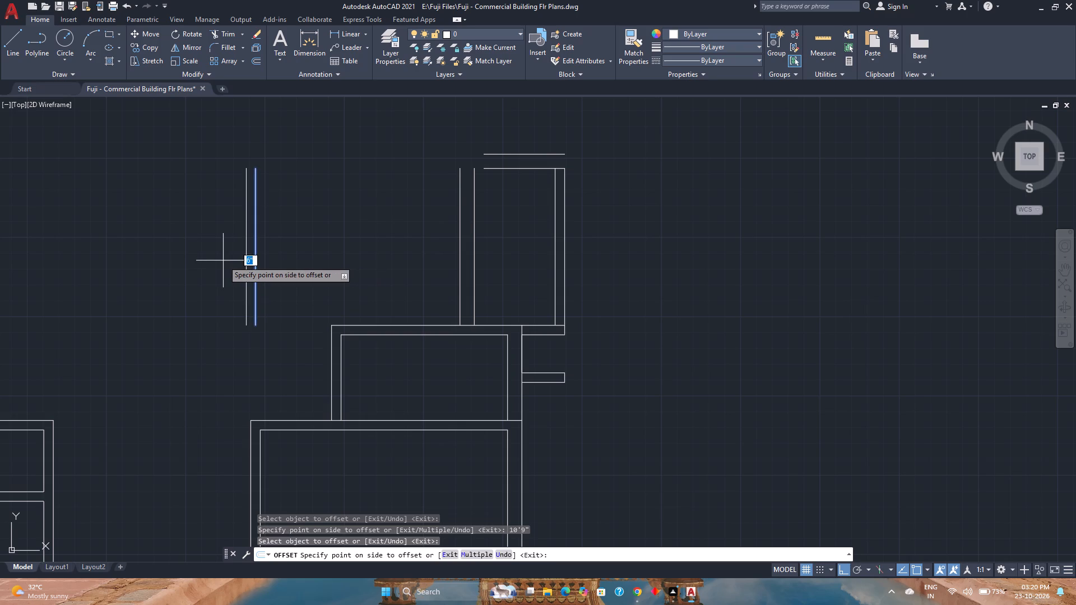
pyautogui.click(223, 260)
pyautogui.moveTo(225, 331); pyautogui.dragTo(318, 273, button='middle')
pyautogui.middleClick(320, 271)
pyautogui.middleClick(323, 268)
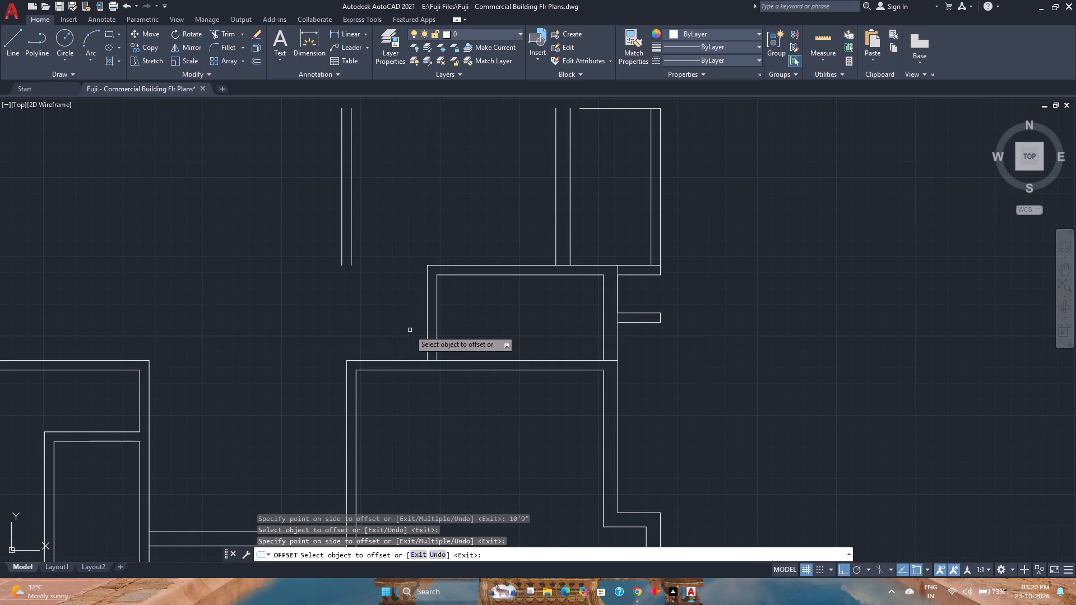
# Offset the upper room's leftmost vertical wall line 5' to the left, and offset that result another 6" left.
pyautogui.moveTo(454, 379); pyautogui.dragTo(466, 302, button='middle')
pyautogui.middleClick(466, 300)
pyautogui.moveTo(466, 299); pyautogui.dragTo(465, 447, button='middle')
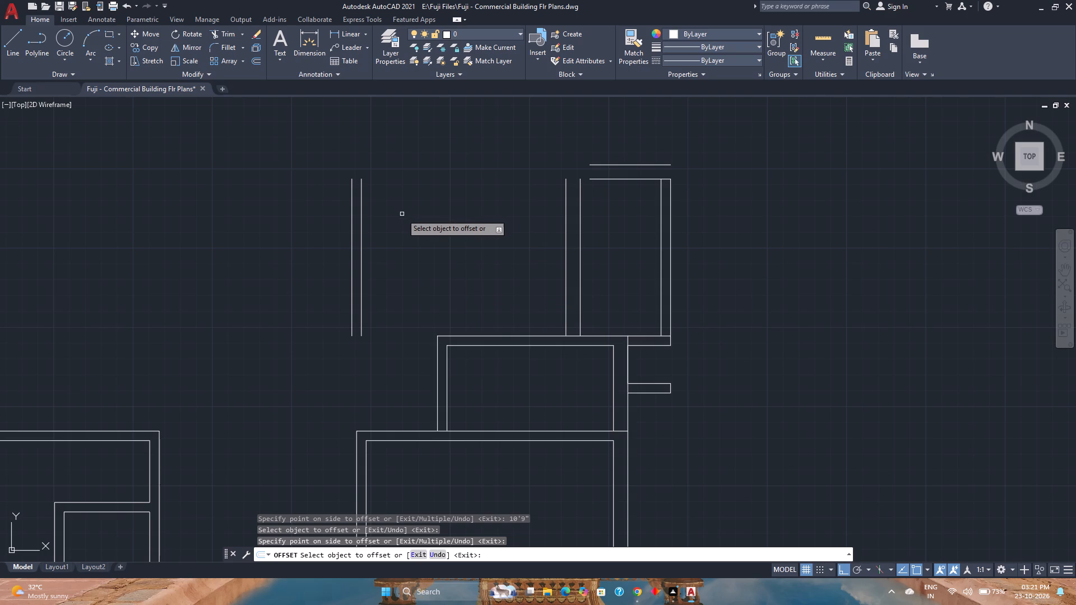
pyautogui.click(353, 244)
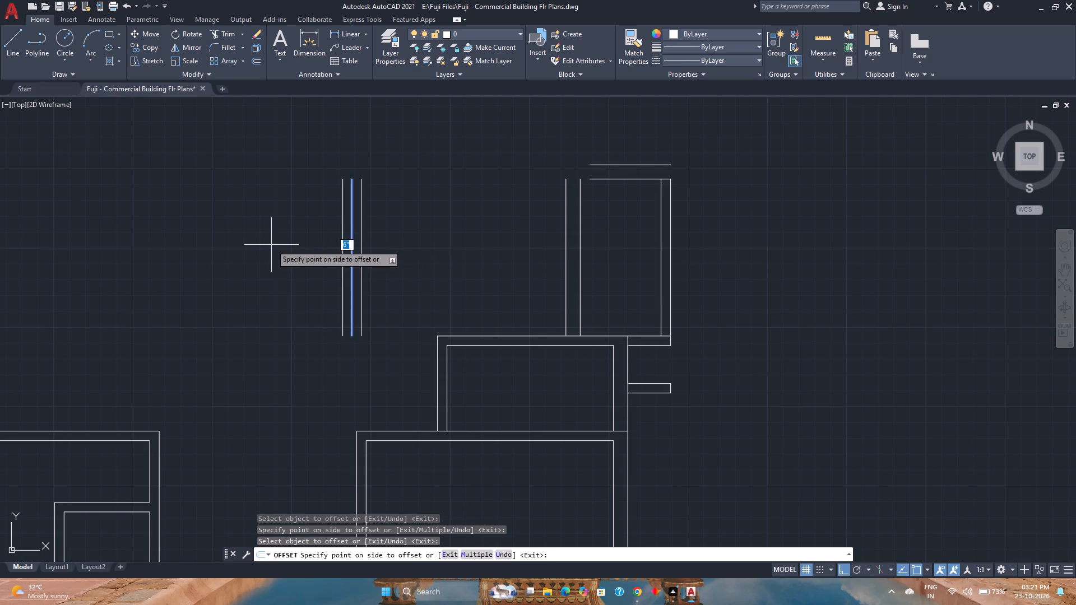
pyautogui.press('5')
pyautogui.press("'")
pyautogui.press('Return')
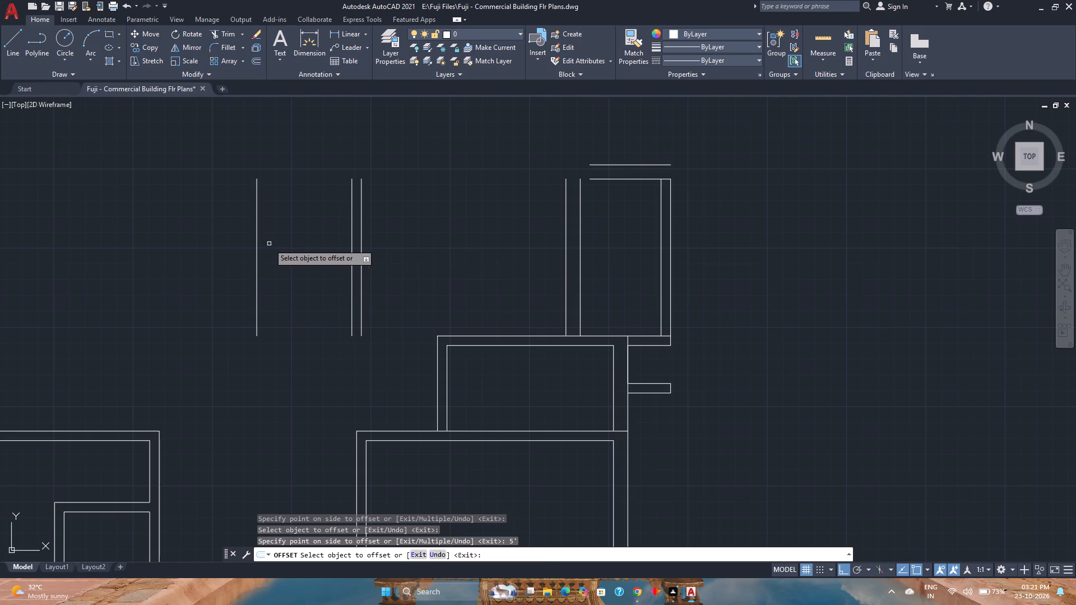
pyautogui.click(256, 239)
pyautogui.click(182, 240)
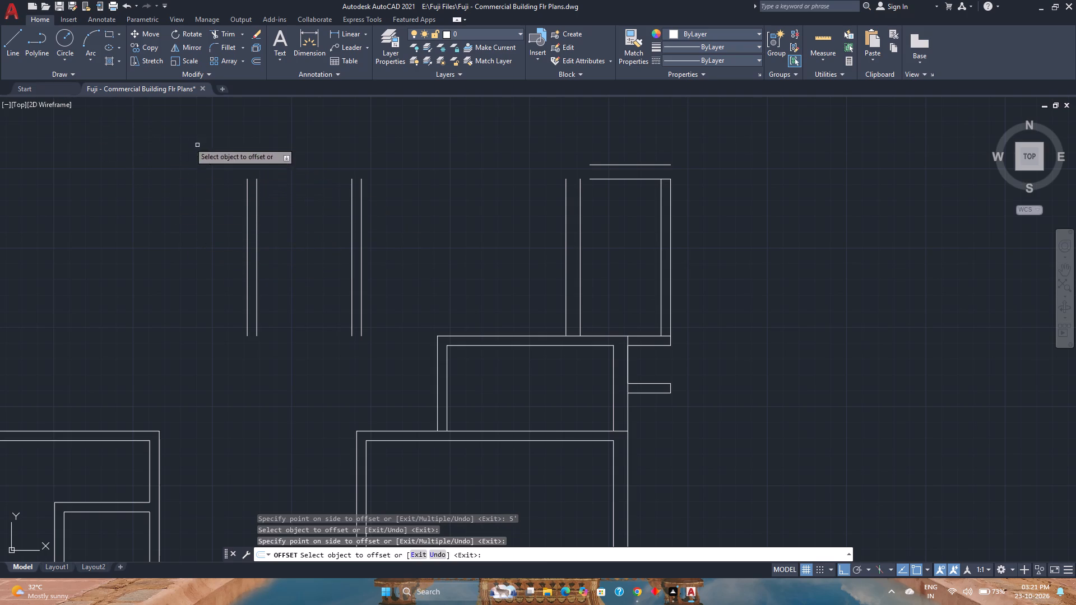
# Fillet the outer and inner top wall lines with the far-left and far-right vertical wall lines in Multiple mode, forming square upper corners.
pyautogui.click(235, 49)
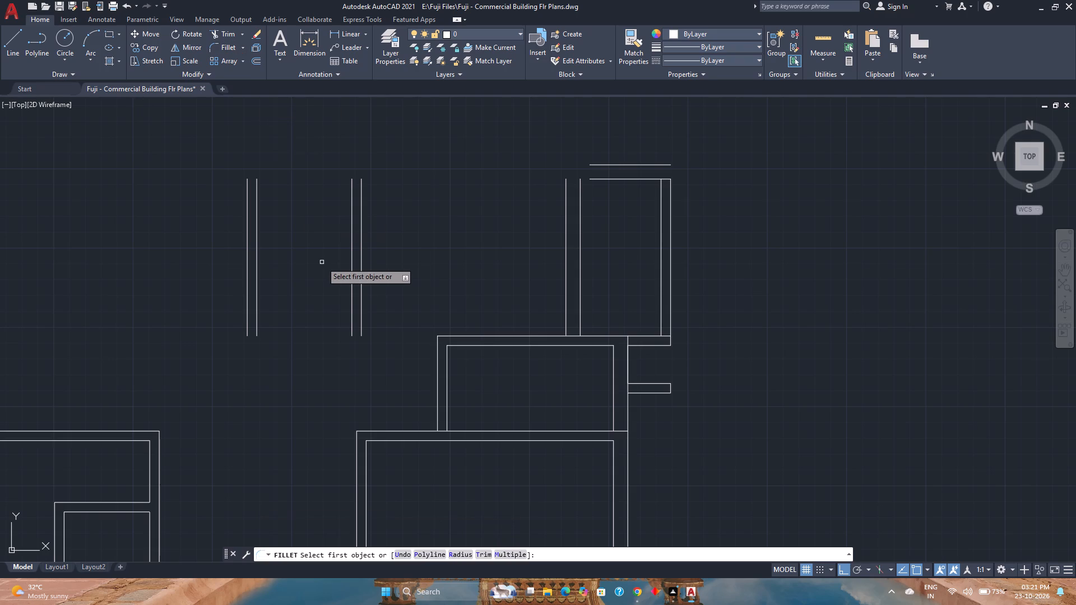
pyautogui.press('m')
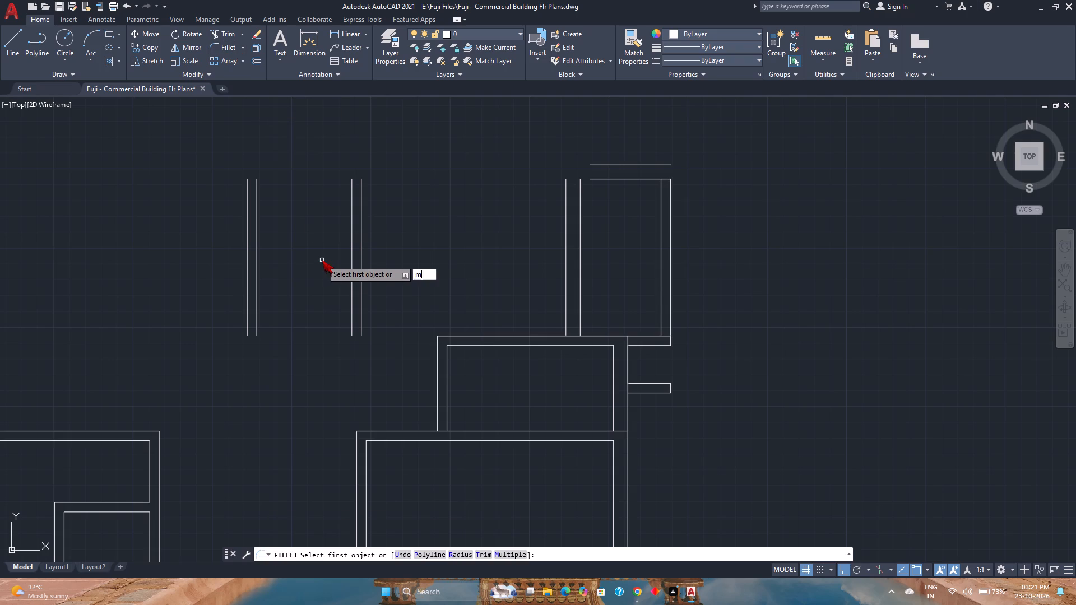
pyautogui.press('Return')
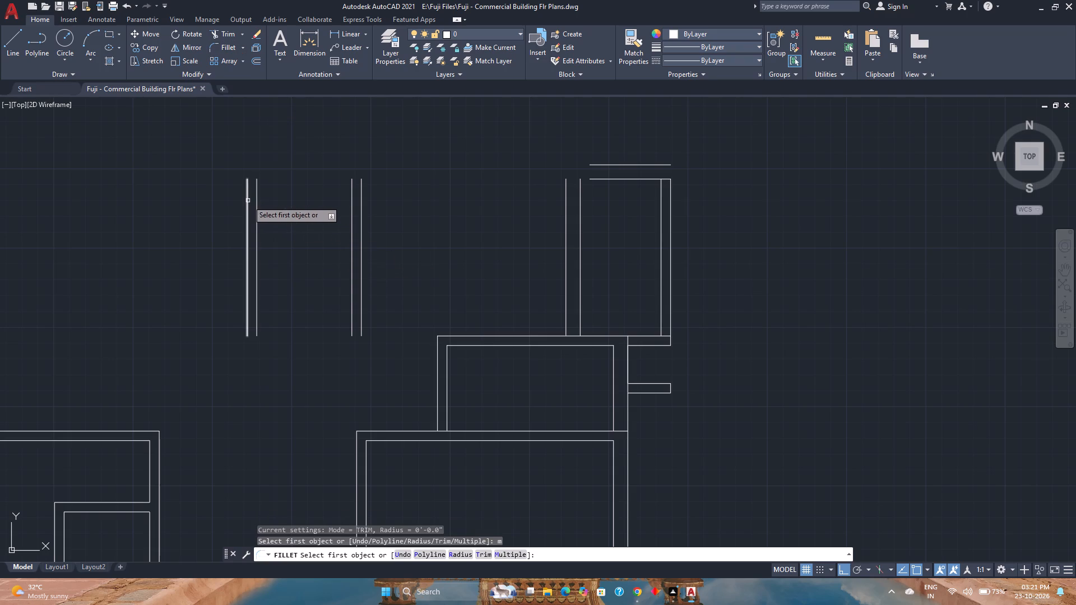
pyautogui.click(248, 201)
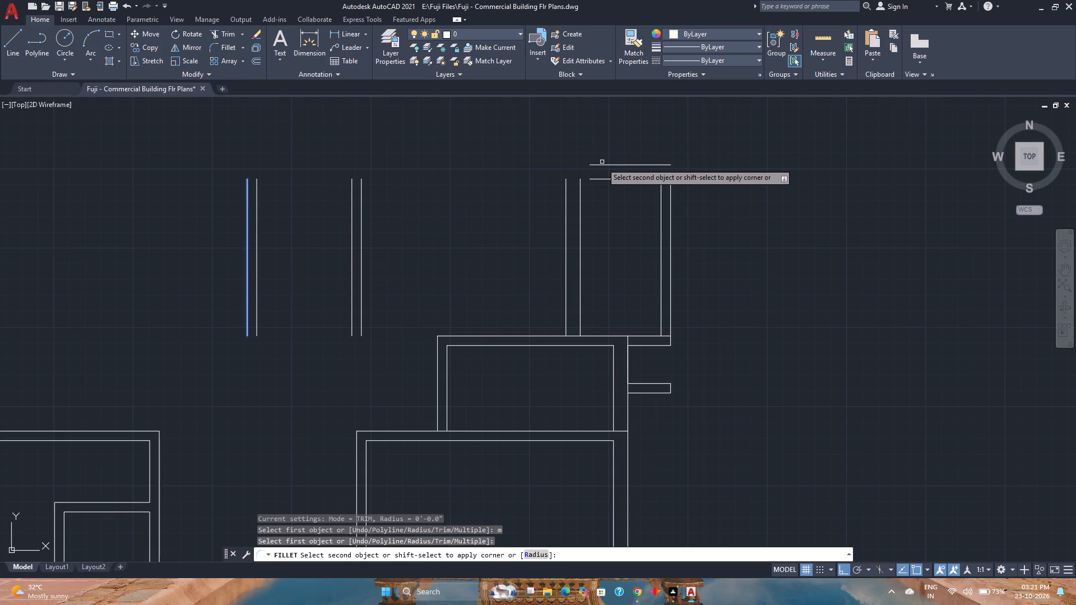
pyautogui.click(602, 164)
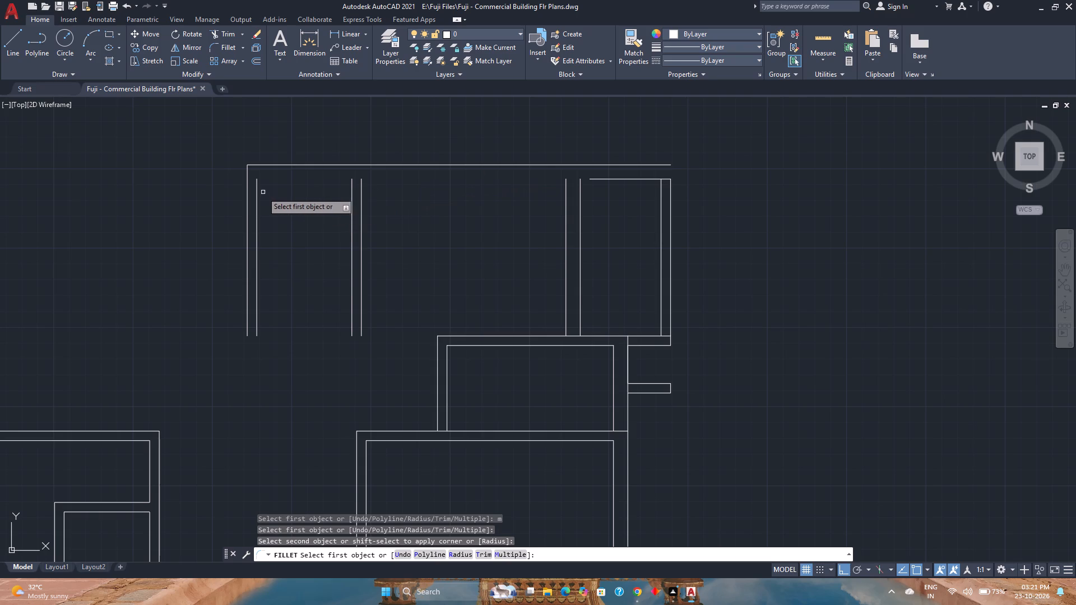
pyautogui.click(257, 190)
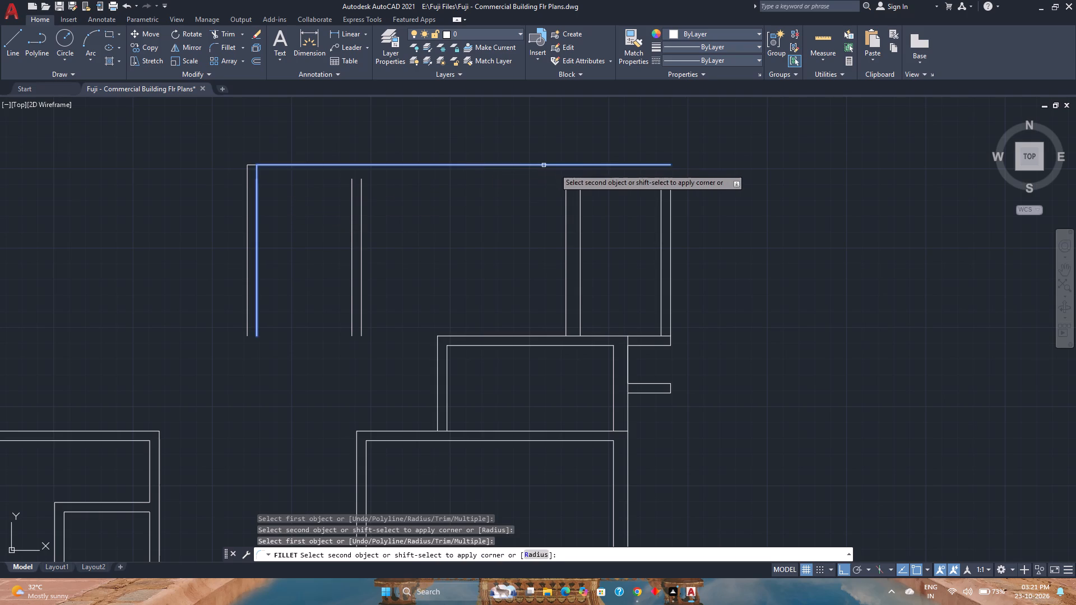
pyautogui.click(601, 178)
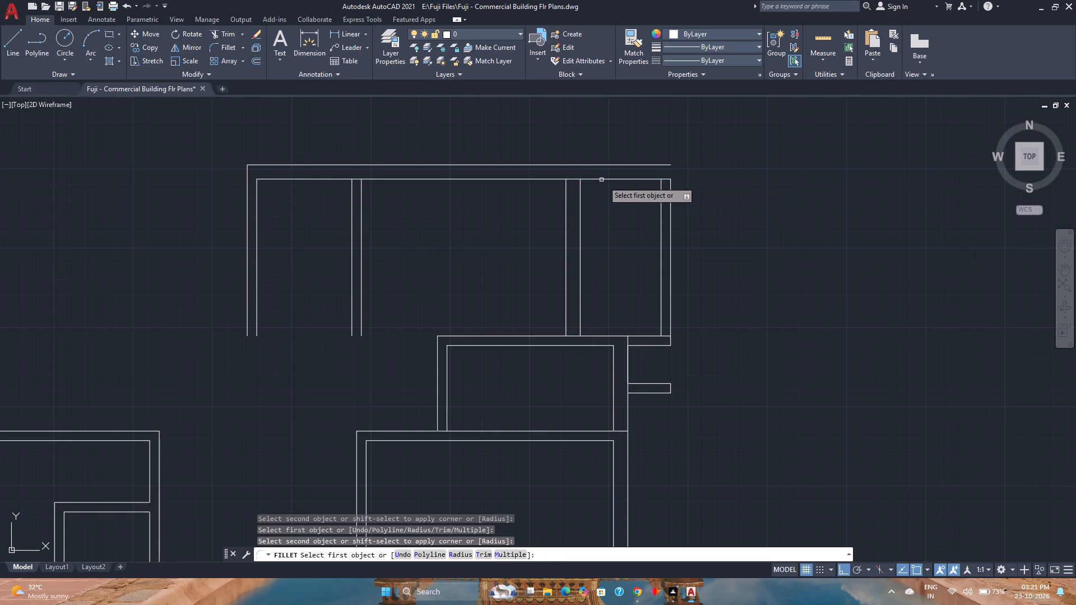
pyautogui.click(666, 162)
pyautogui.click(667, 164)
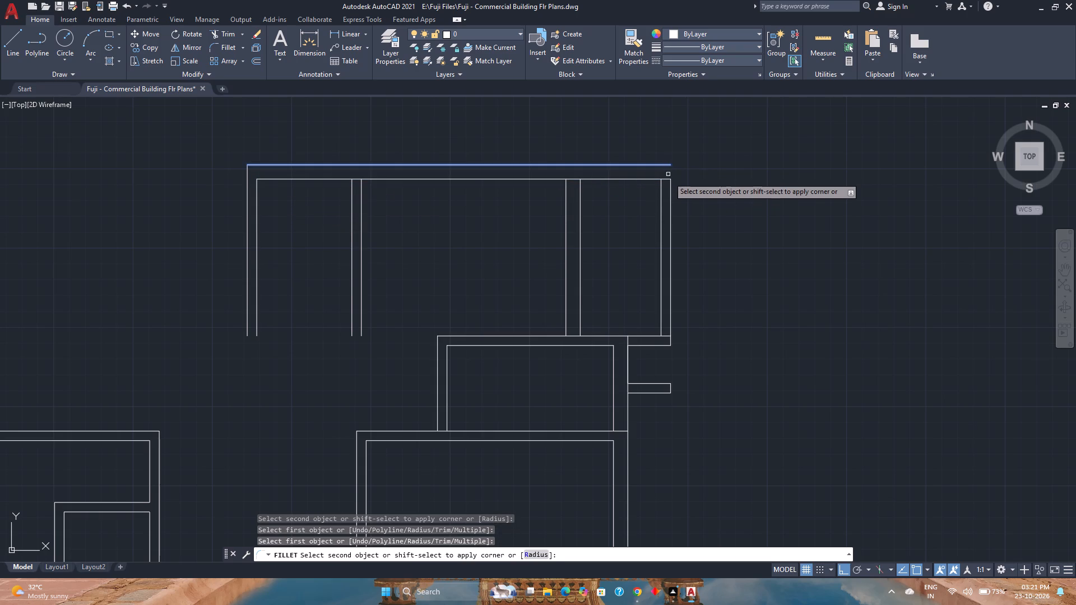
pyautogui.click(671, 188)
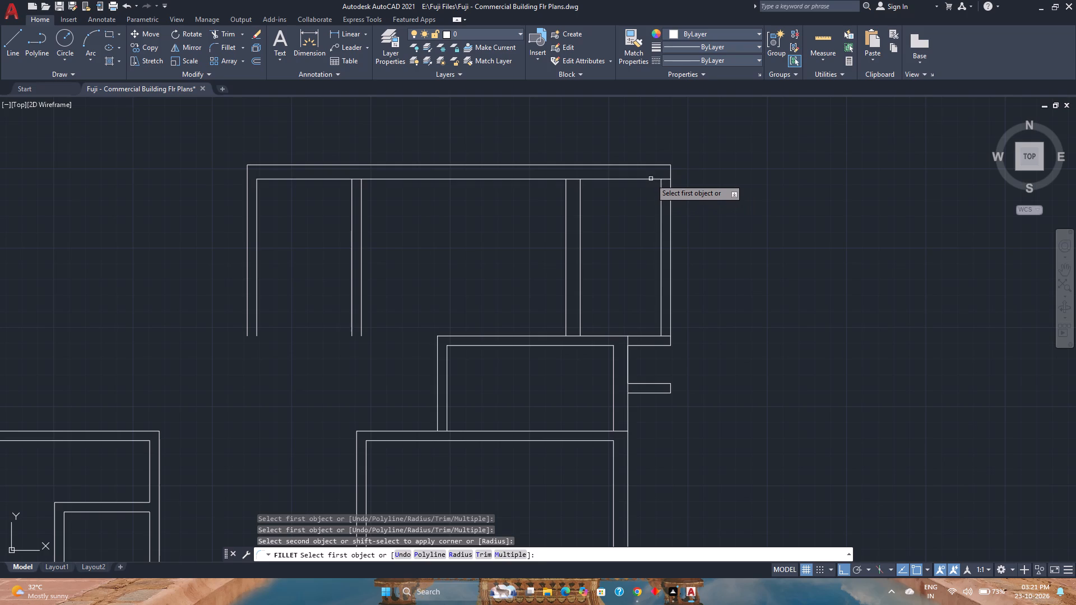
pyautogui.click(651, 179)
pyautogui.click(660, 192)
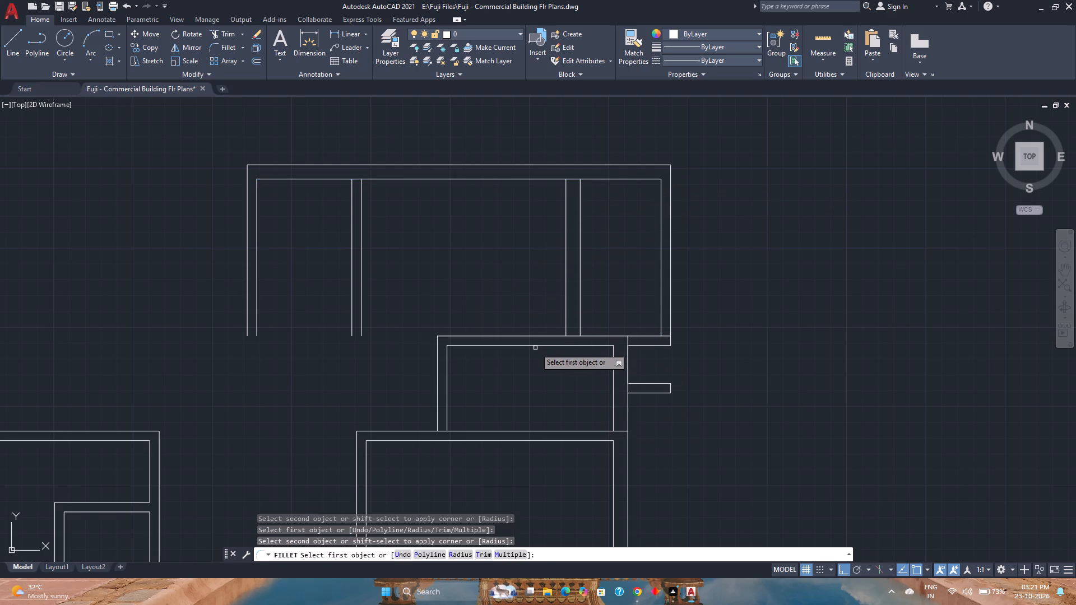
pyautogui.press('Escape')
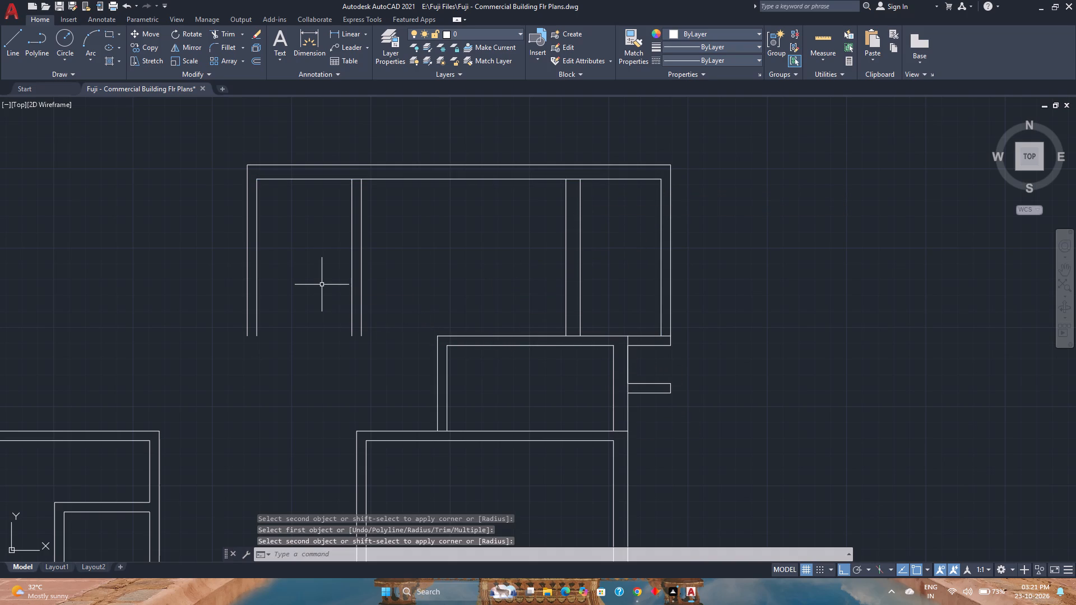
# Offset the upper block's inner top wall line 7'7.5" downward, and offset the resulting line another 6" downward.
pyautogui.click(256, 63)
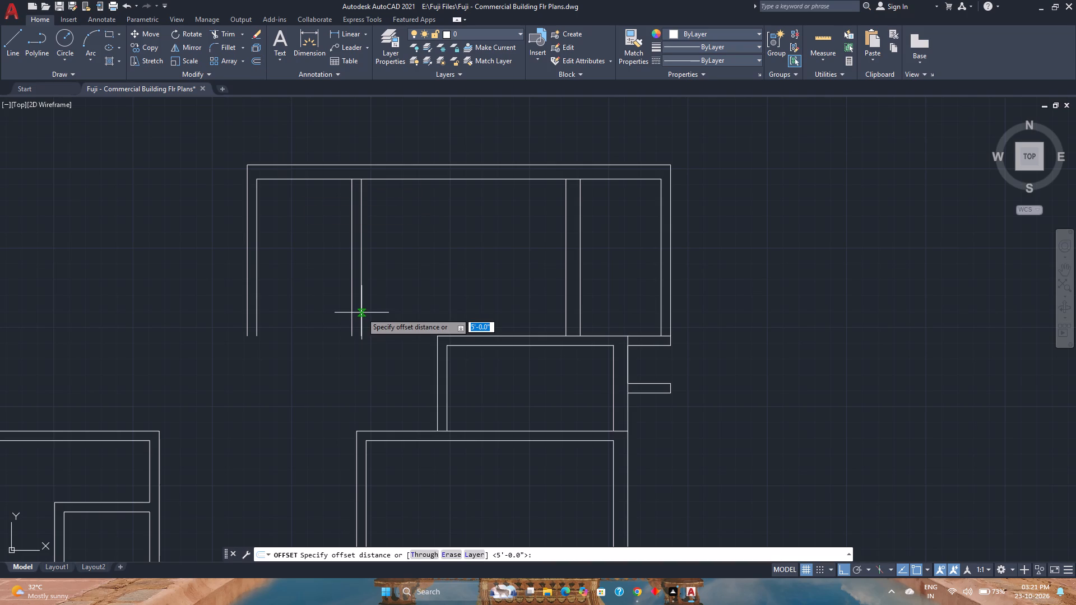
pyautogui.press('7')
pyautogui.write("'7.")
pyautogui.press('5')
pyautogui.hotkey('shift', '"')
pyautogui.press('Return')
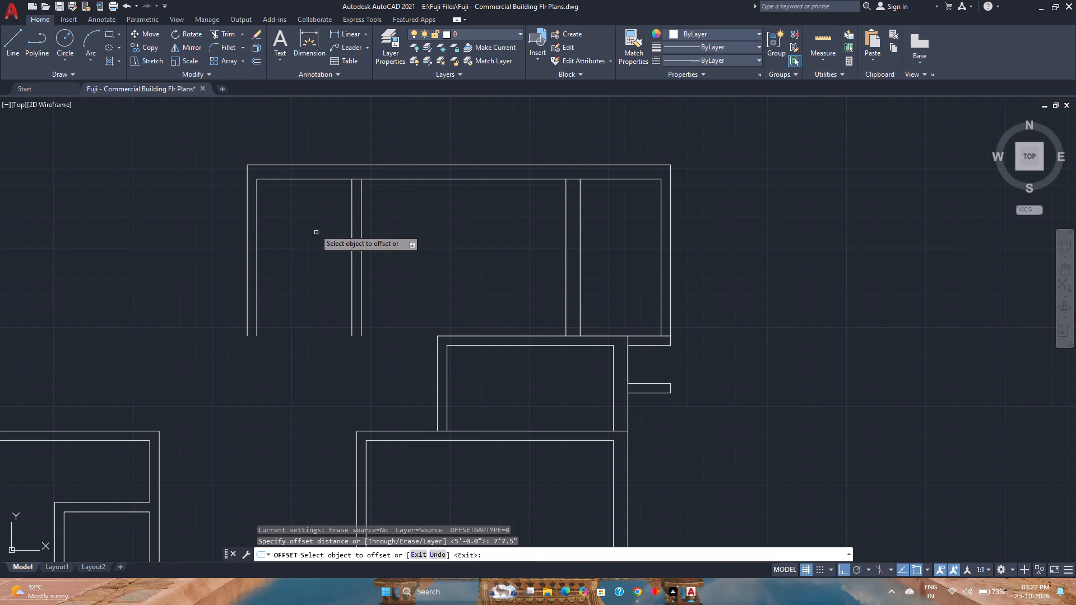
pyautogui.click(319, 178)
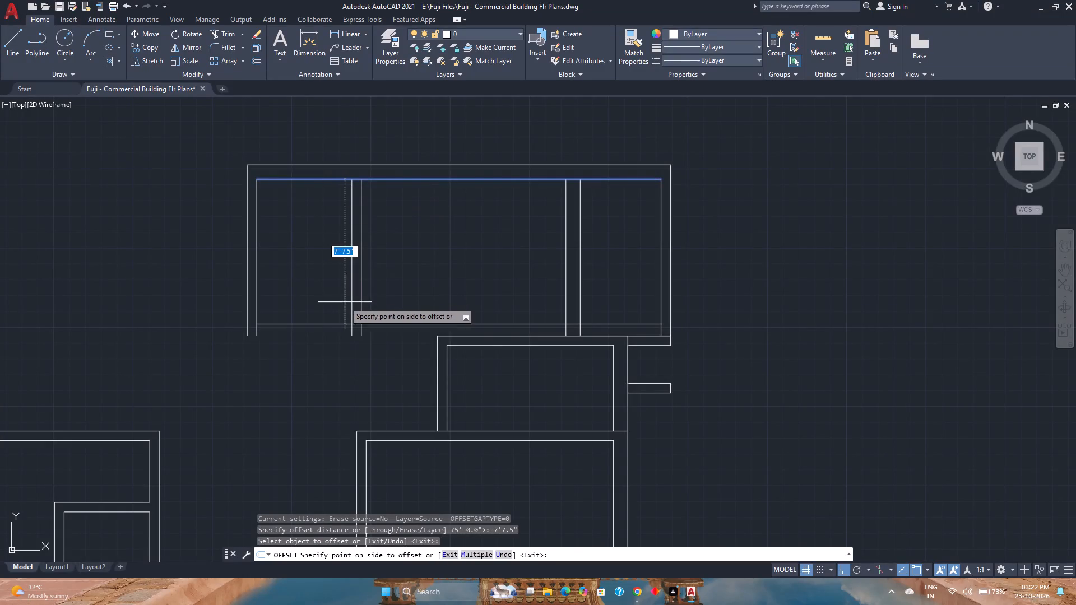
pyautogui.click(345, 316)
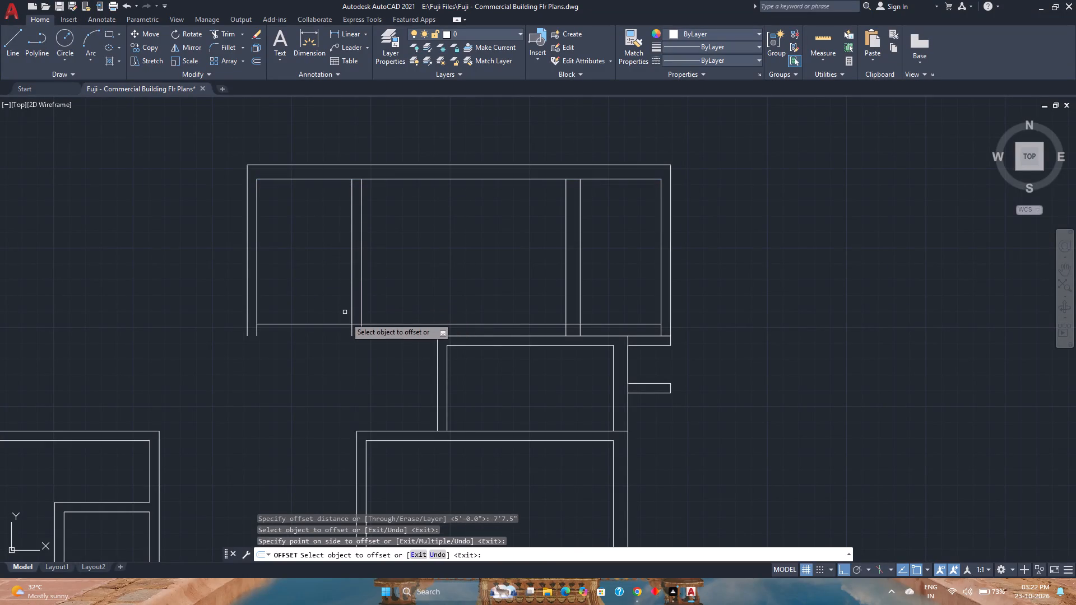
pyautogui.click(338, 323)
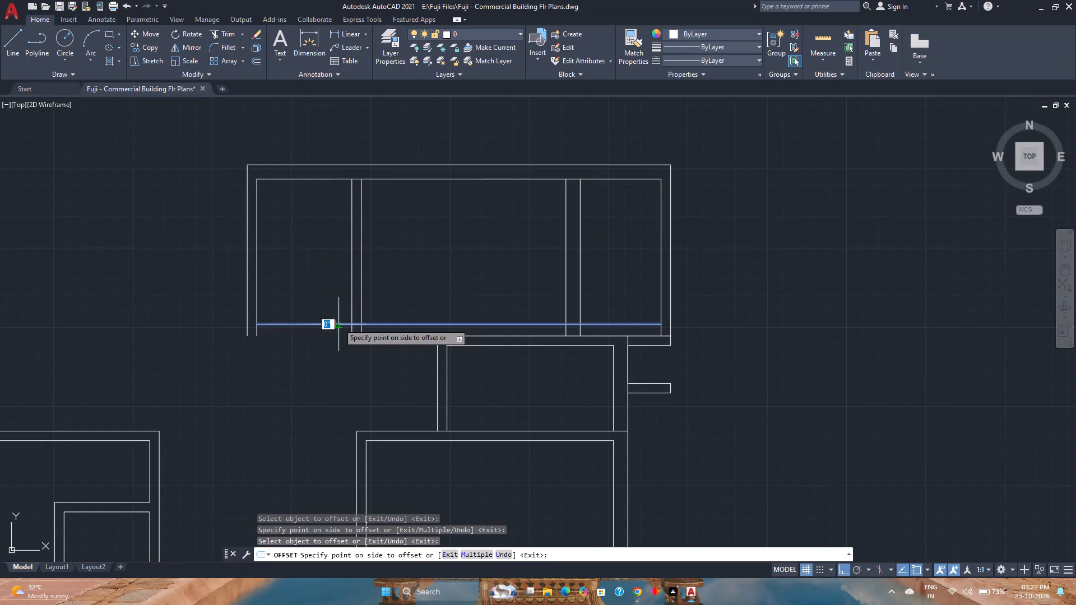
pyautogui.press('6')
pyautogui.press('Return')
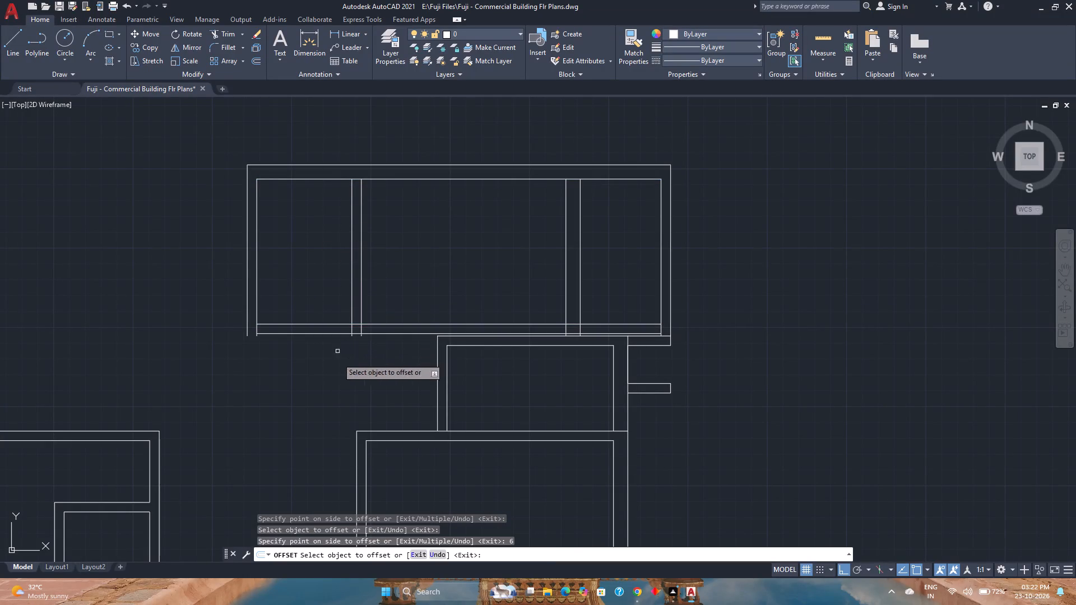
pyautogui.press('Escape')
# Trim the two new horizontal lines across the open middle bay between the left and right upper rooms.
pyautogui.write('tr')
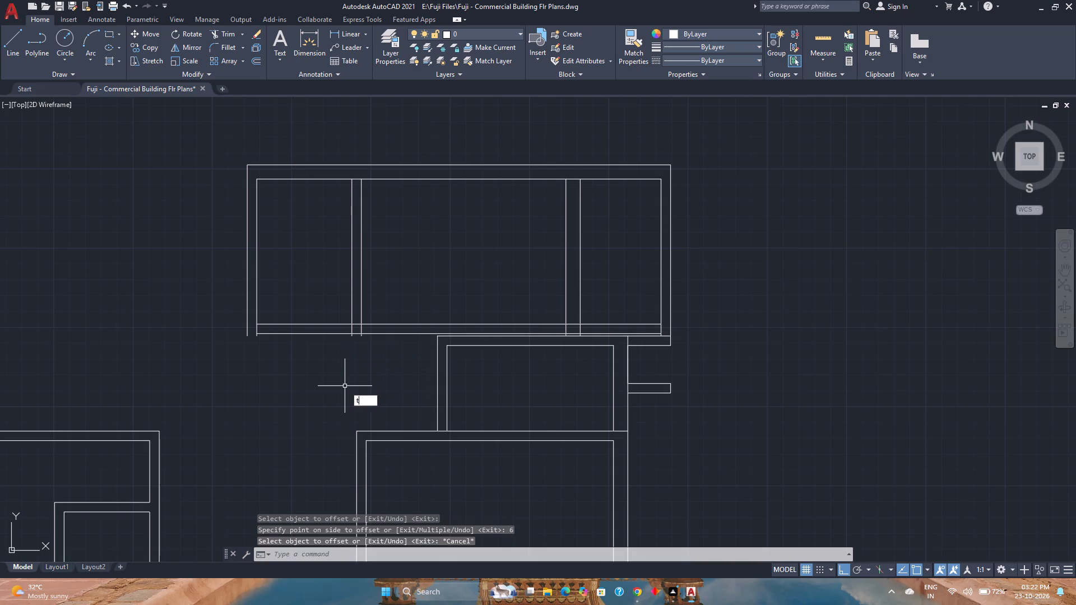
pyautogui.press('Return')
pyautogui.click(410, 352)
pyautogui.click(411, 321)
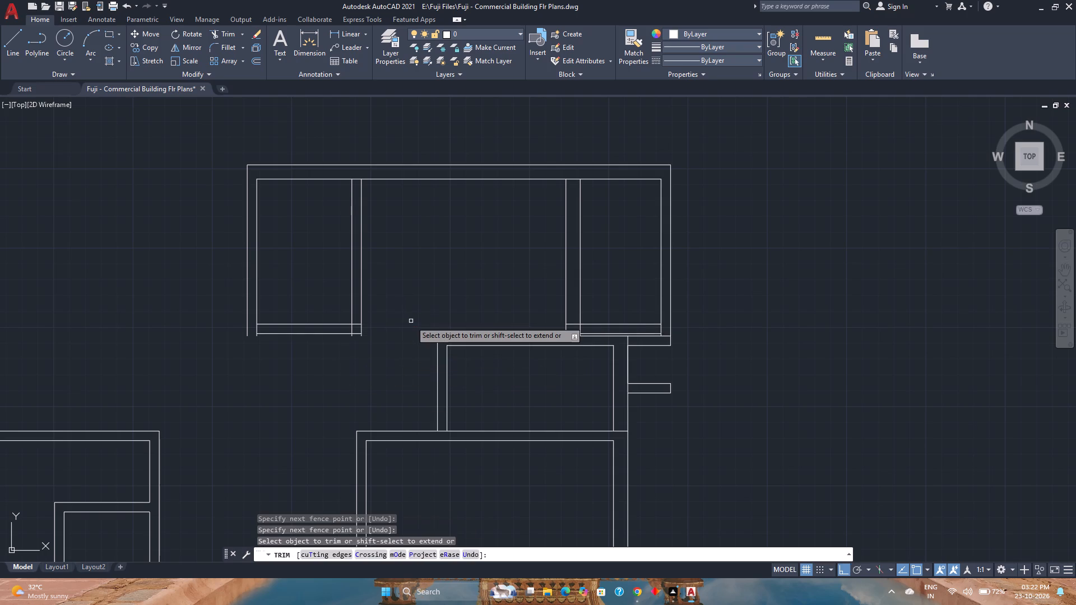
pyautogui.press('Escape')
# Erase the two leftover horizontal line pieces at the bottom of the right upper room.
pyautogui.scroll(3, 605, 333)
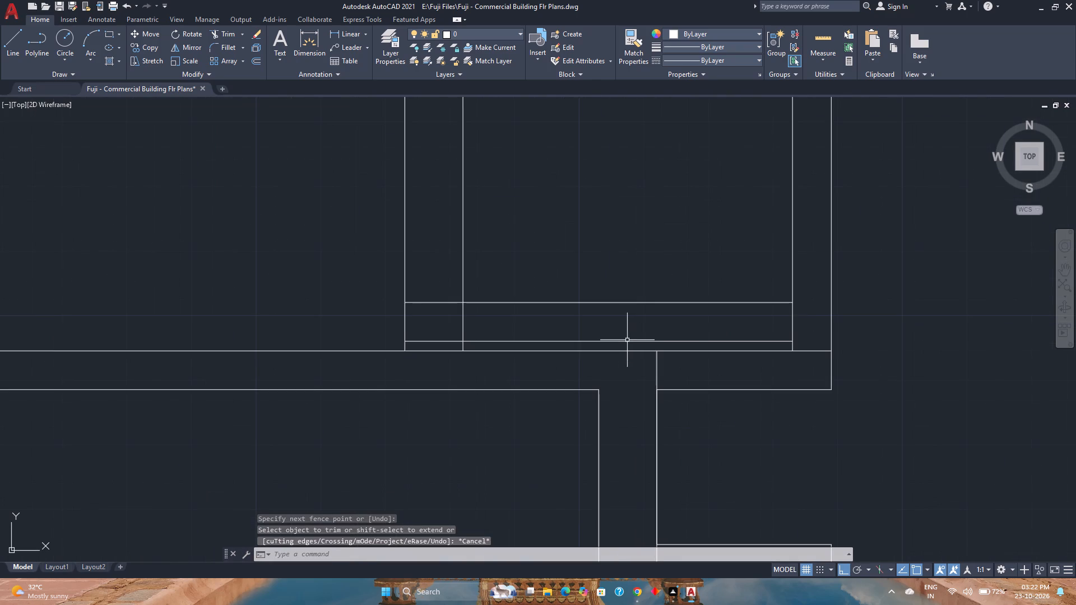
pyautogui.click(627, 345)
pyautogui.click(578, 290)
pyautogui.press('Delete')
# Extend both bottom wall lines of the left upper room to its outer left wall line.
pyautogui.scroll(-3, 574, 290)
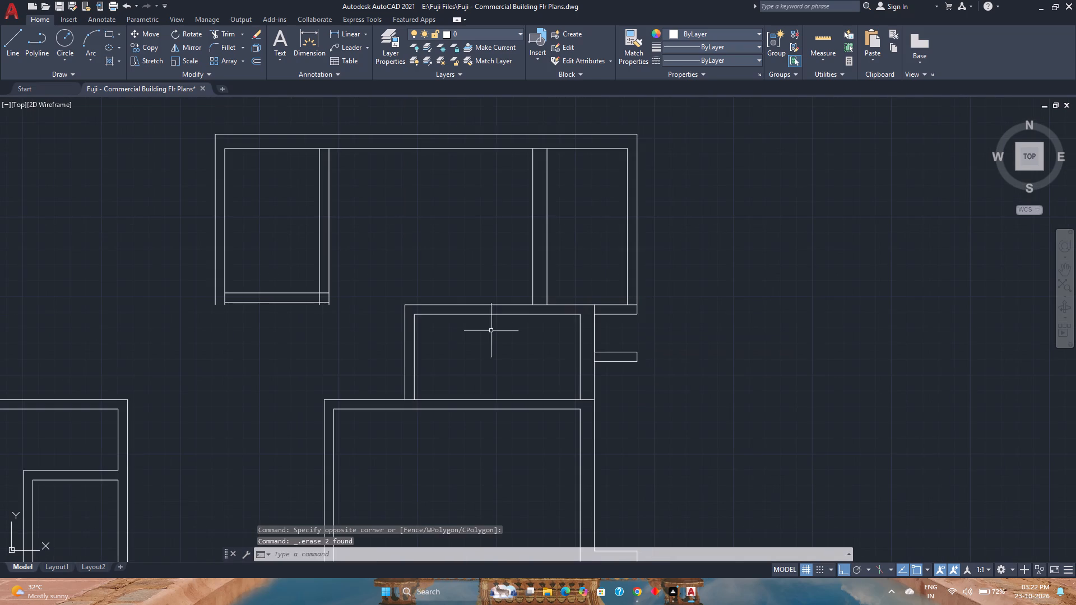
pyautogui.write('ex')
pyautogui.press('Return')
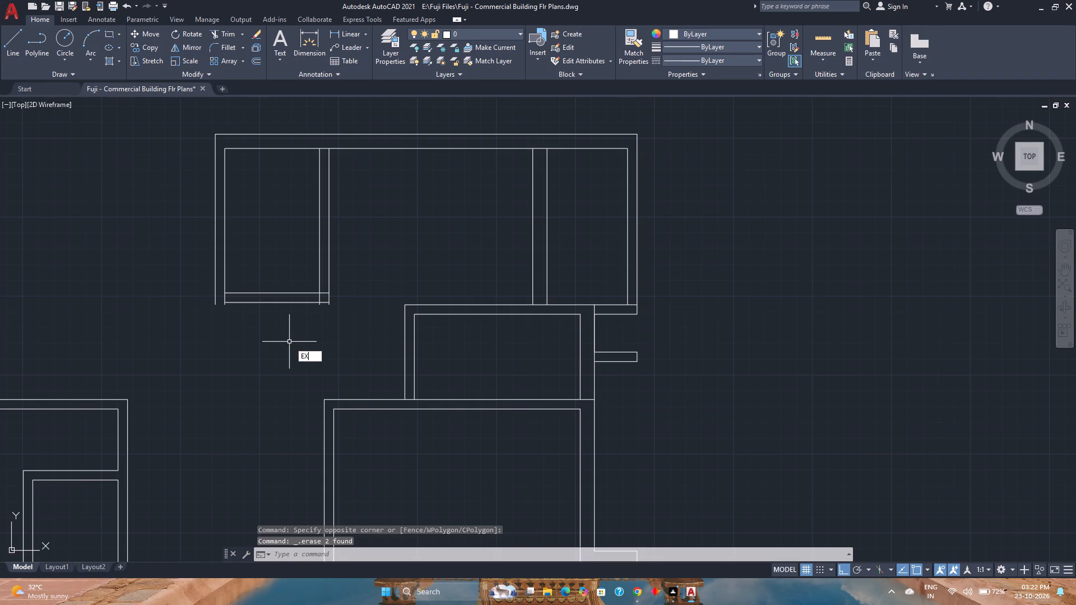
pyautogui.click(258, 278)
pyautogui.click(243, 318)
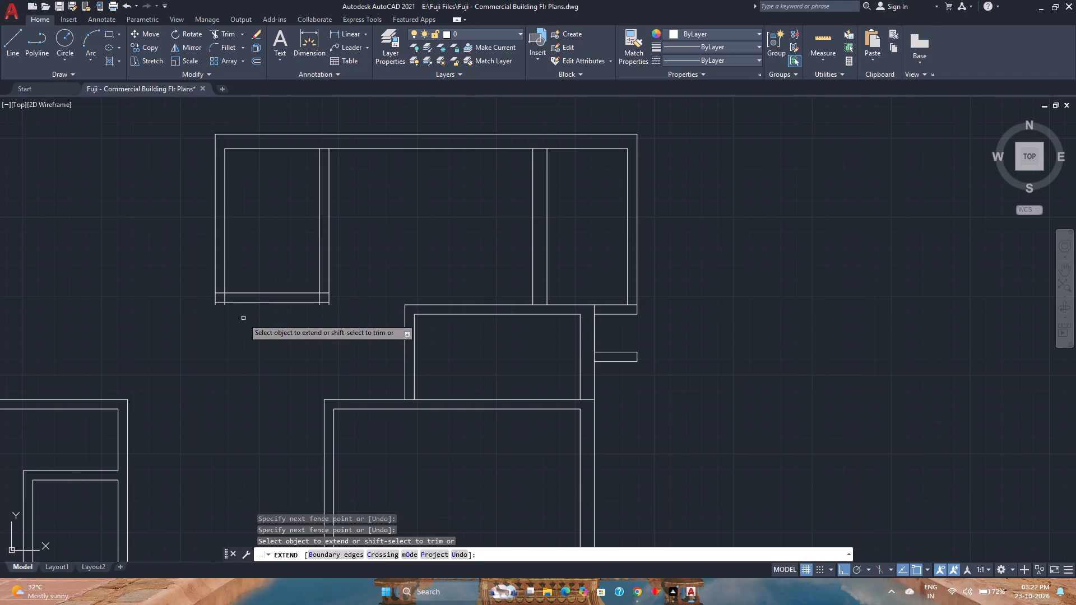
pyautogui.press('Escape')
# Trim the vertical wall line ends projecting below the left upper room's bottom wall.
pyautogui.write('tr')
pyautogui.press('Return')
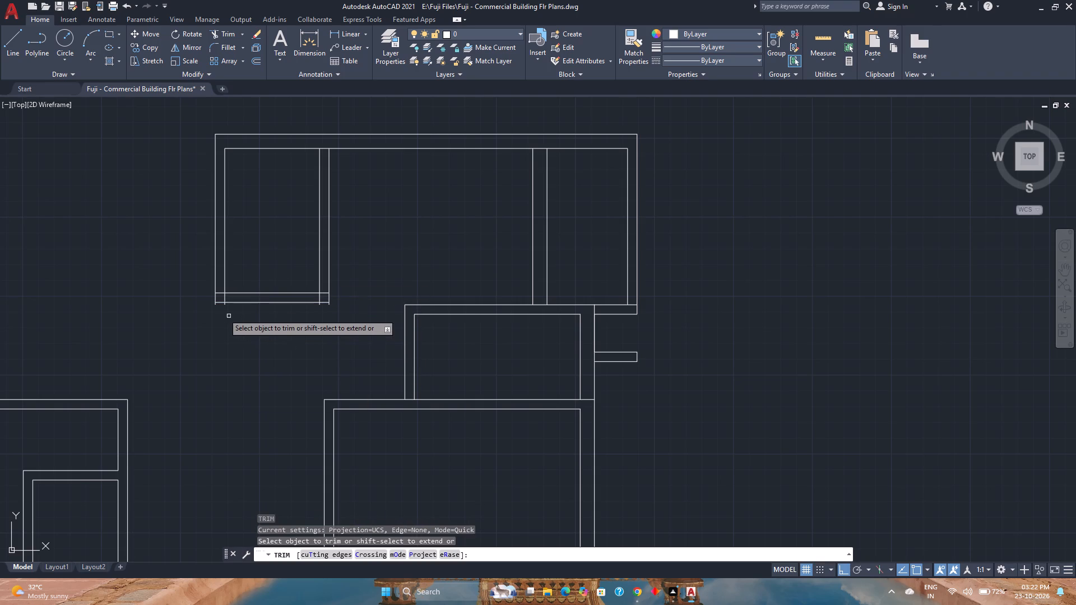
pyautogui.scroll(3, 213, 310)
pyautogui.click(211, 283)
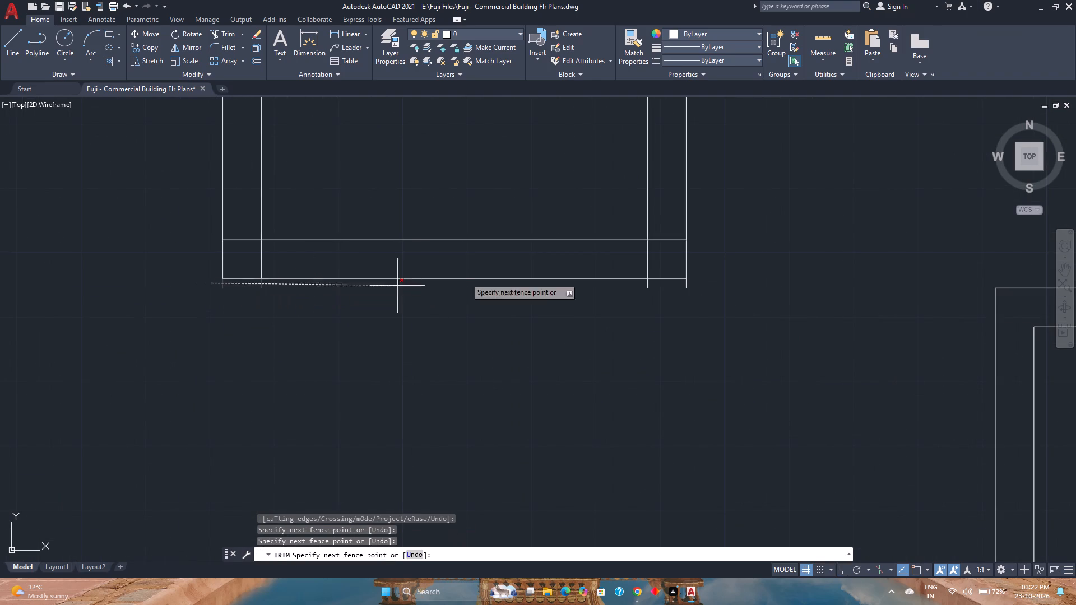
pyautogui.click(698, 286)
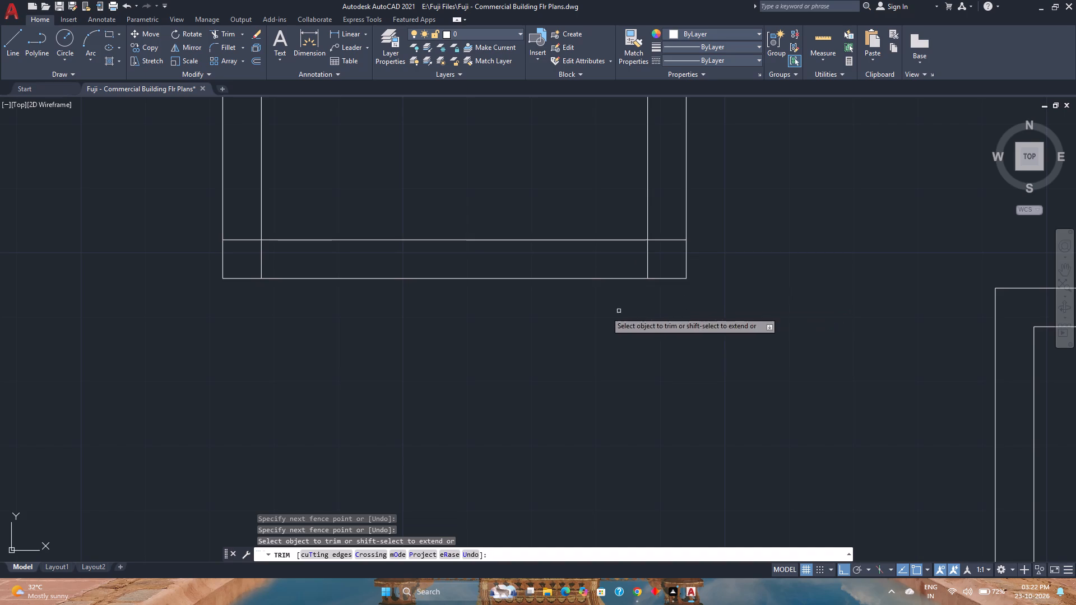
# Trim the inner top wall line where it crosses the partition walls of the right and left upper rooms.
pyautogui.scroll(-5, 606, 311)
pyautogui.scroll(2, 749, 244)
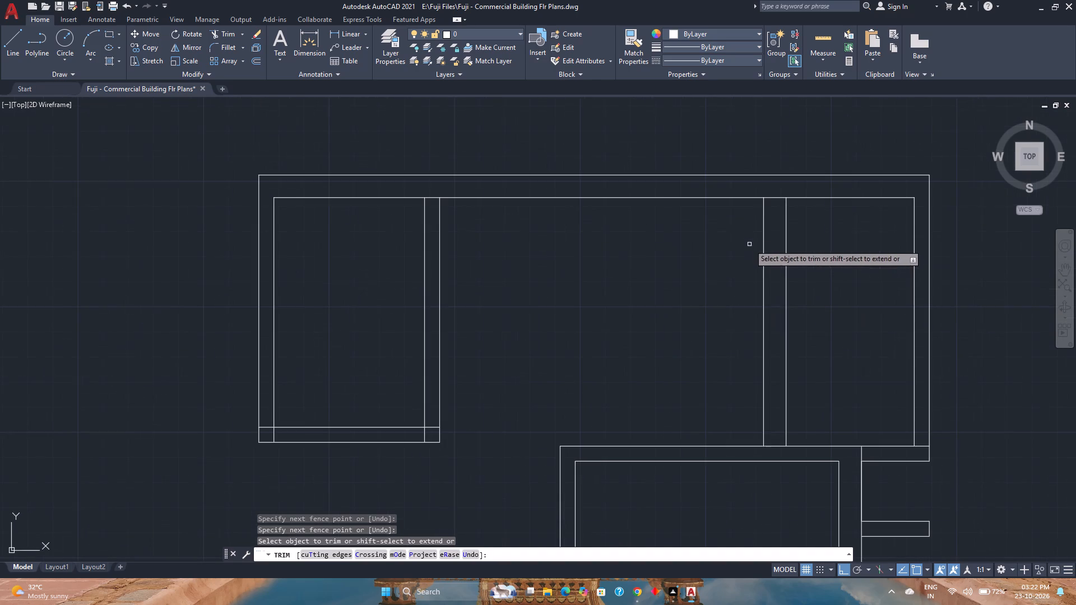
pyautogui.click(777, 191)
pyautogui.click(771, 207)
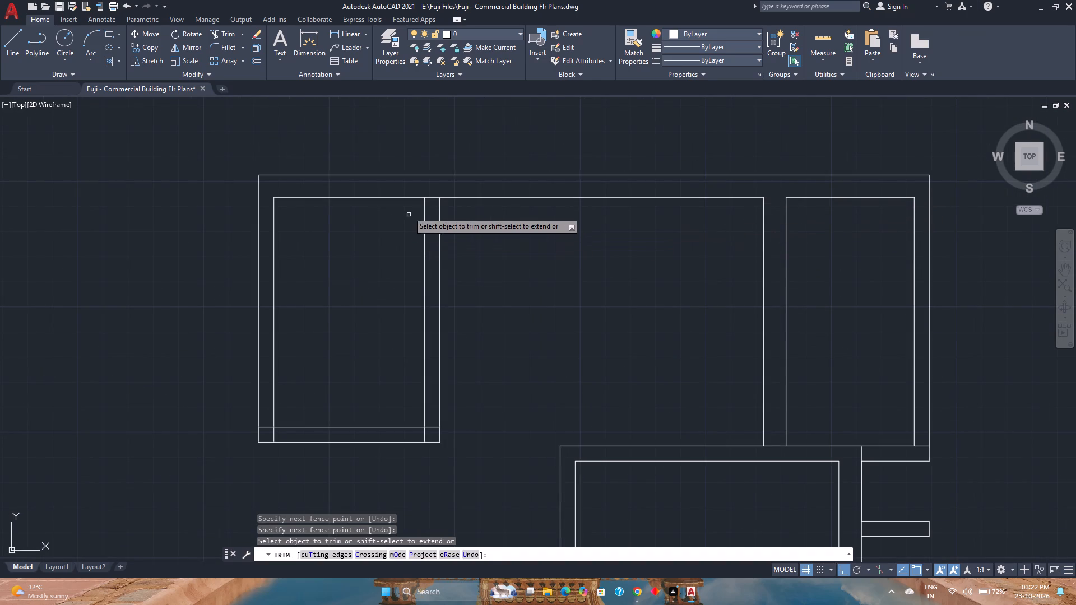
pyautogui.click(433, 193)
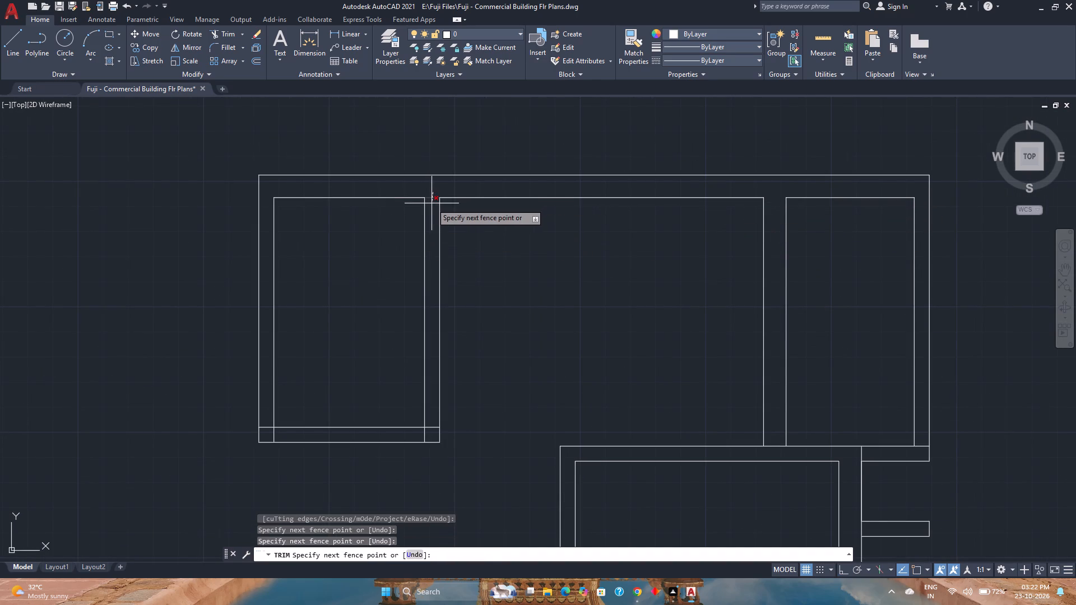
pyautogui.click(432, 203)
# Trim the crossing inner wall line ends at the left upper room's bottom-right corner.
pyautogui.scroll(2, 425, 435)
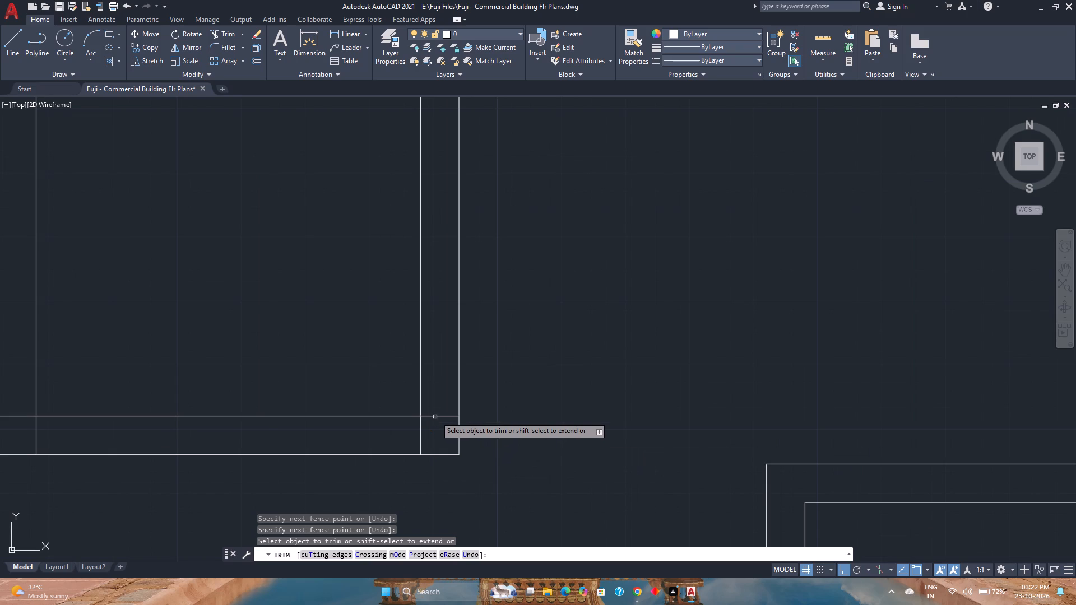
pyautogui.click(440, 407)
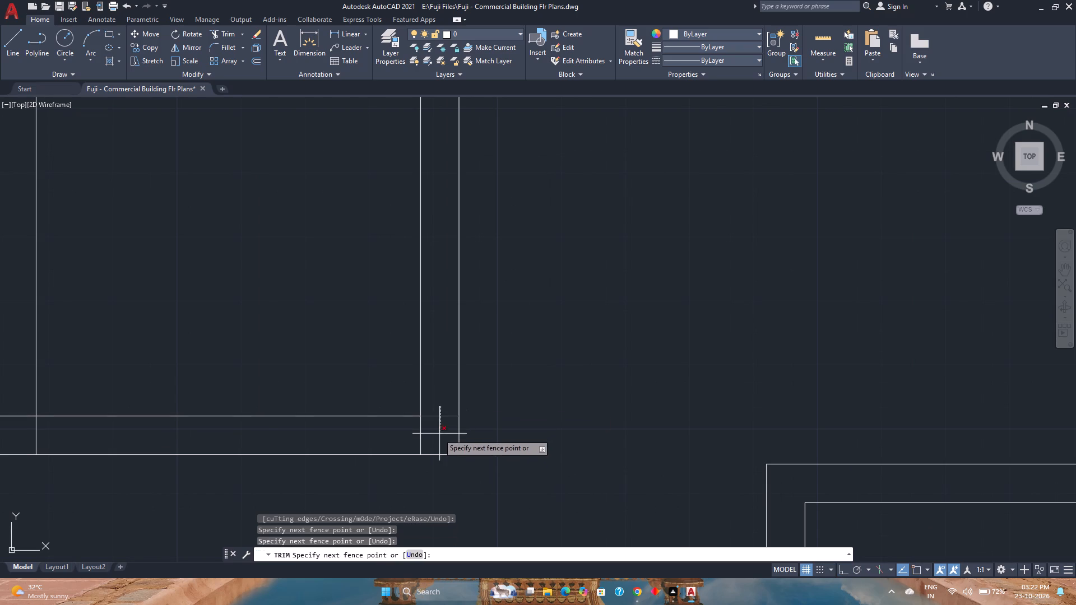
pyautogui.click(415, 434)
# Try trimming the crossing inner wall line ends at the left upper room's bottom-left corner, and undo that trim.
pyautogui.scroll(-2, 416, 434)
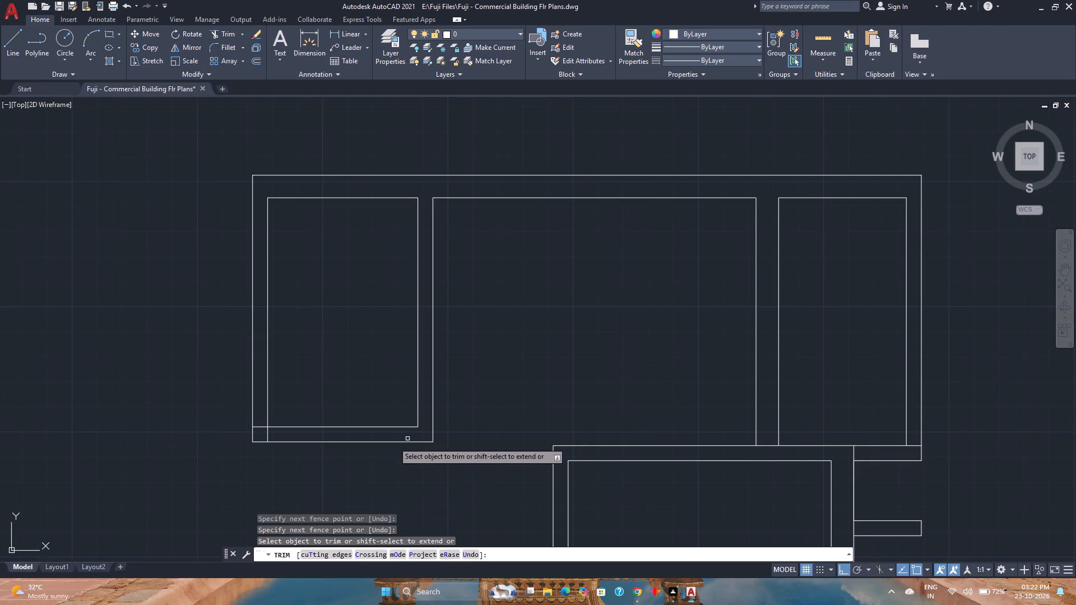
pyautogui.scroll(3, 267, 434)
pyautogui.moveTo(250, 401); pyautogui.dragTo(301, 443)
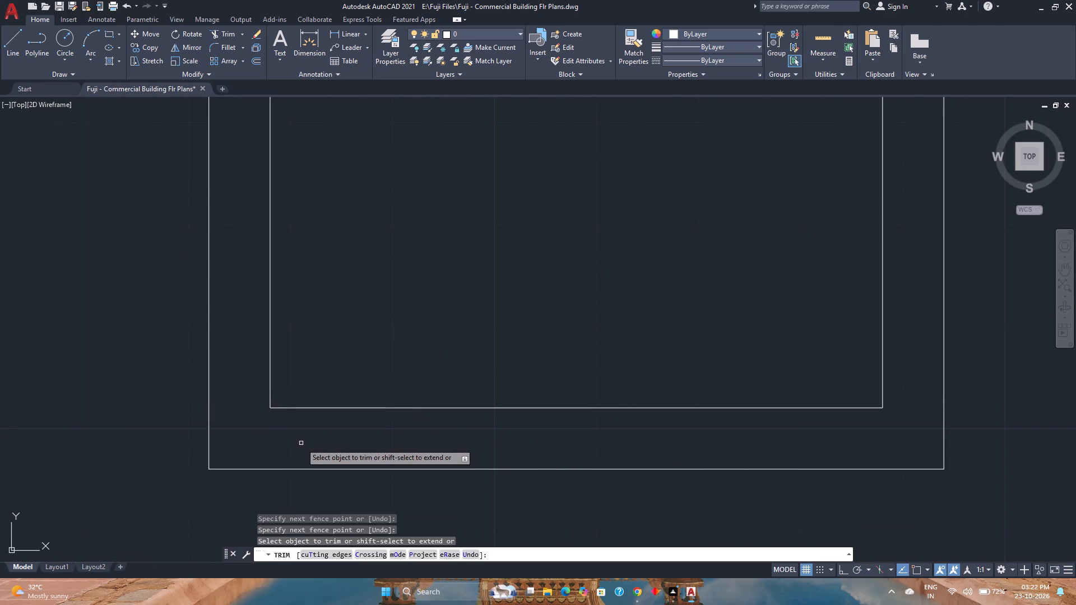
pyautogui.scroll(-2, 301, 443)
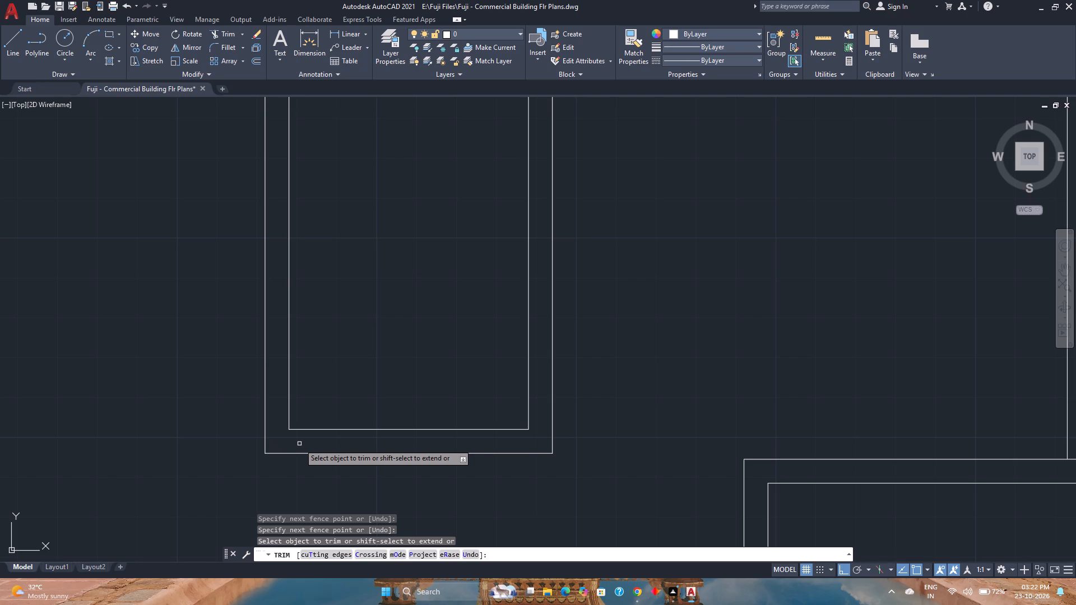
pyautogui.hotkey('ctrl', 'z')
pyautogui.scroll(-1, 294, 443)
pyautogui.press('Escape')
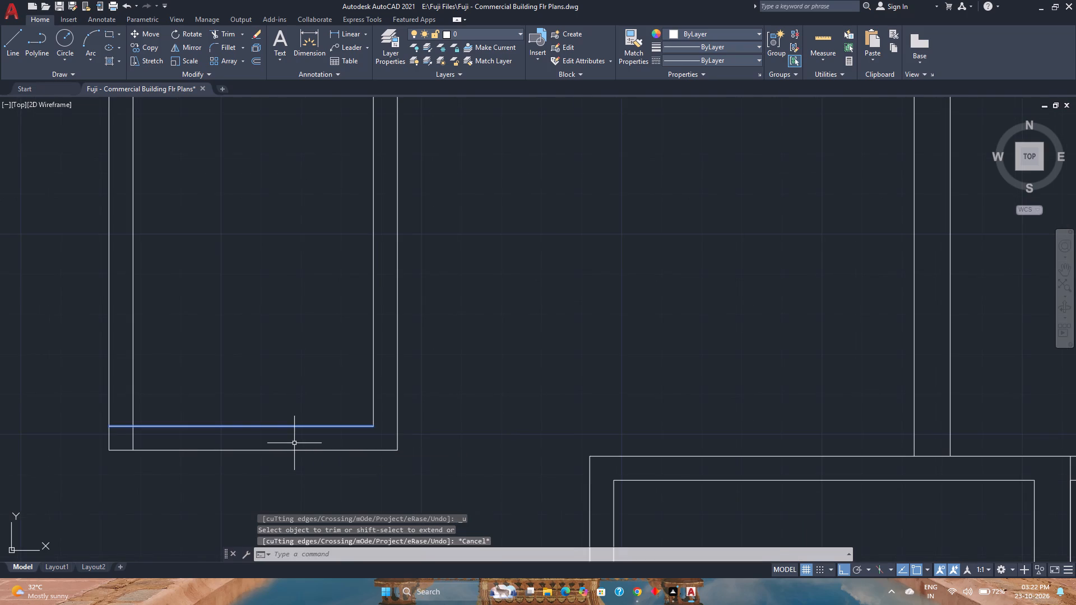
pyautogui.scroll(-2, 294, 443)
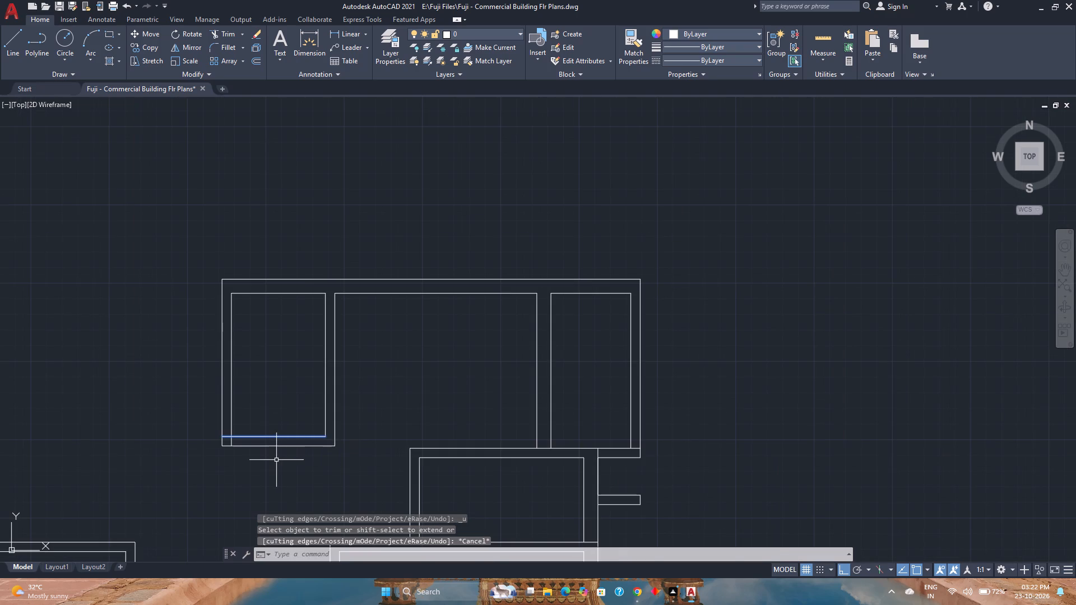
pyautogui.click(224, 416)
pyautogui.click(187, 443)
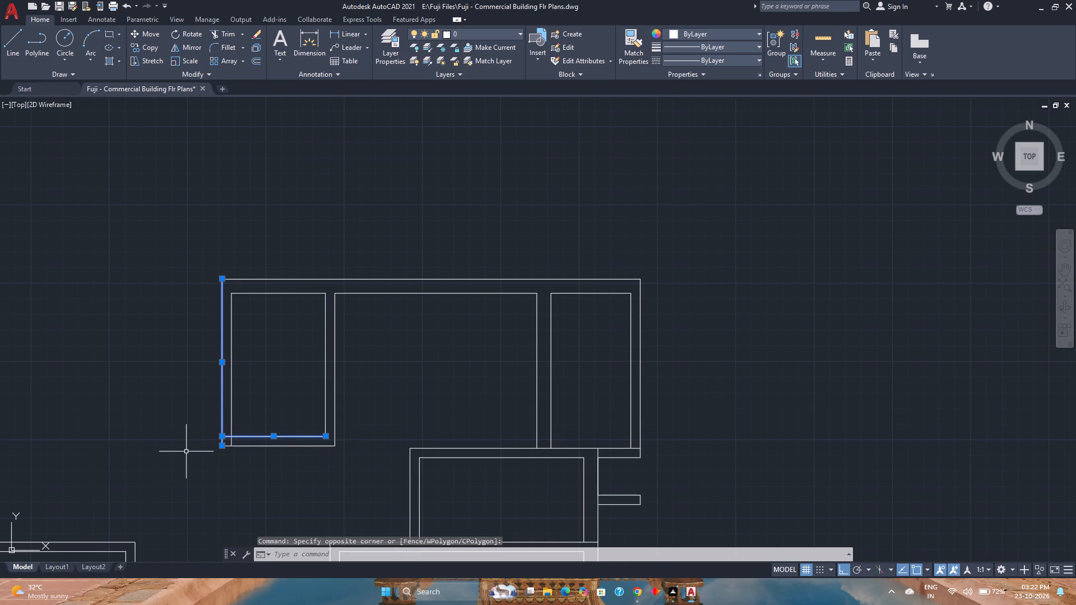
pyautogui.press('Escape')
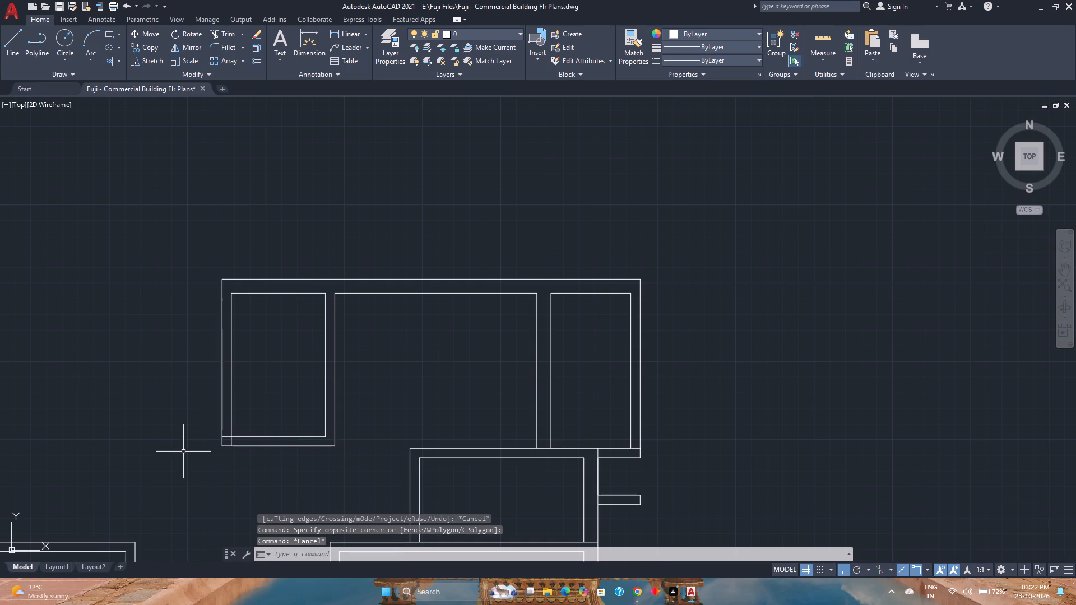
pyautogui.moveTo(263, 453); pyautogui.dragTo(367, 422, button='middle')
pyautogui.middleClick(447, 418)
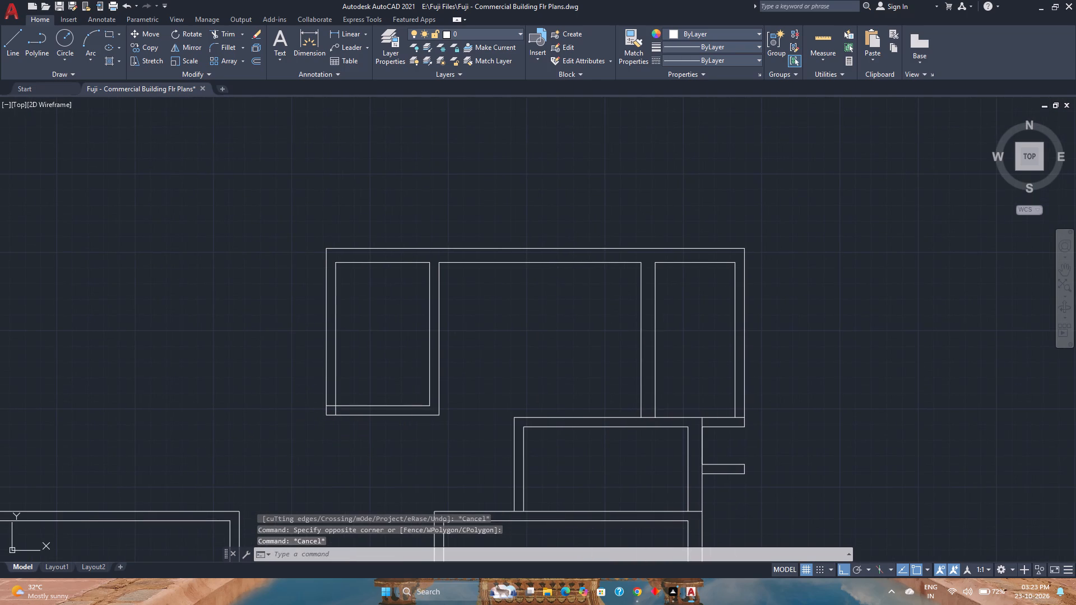
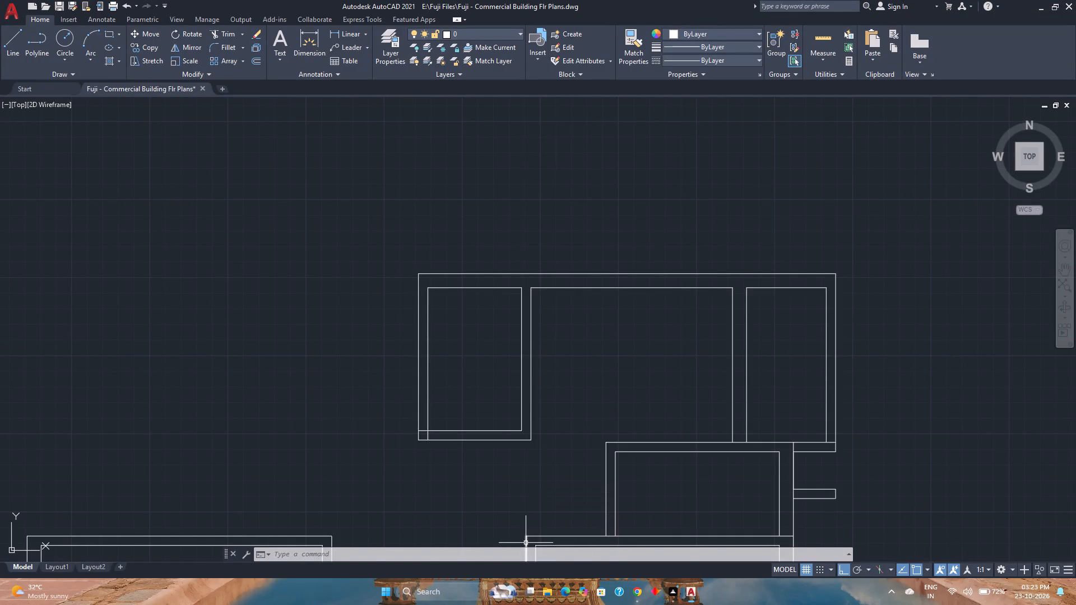
# Stretch the left upper room's outer left wall line 2'6" downward past its bottom wall.
pyautogui.scroll(-2, 534, 555)
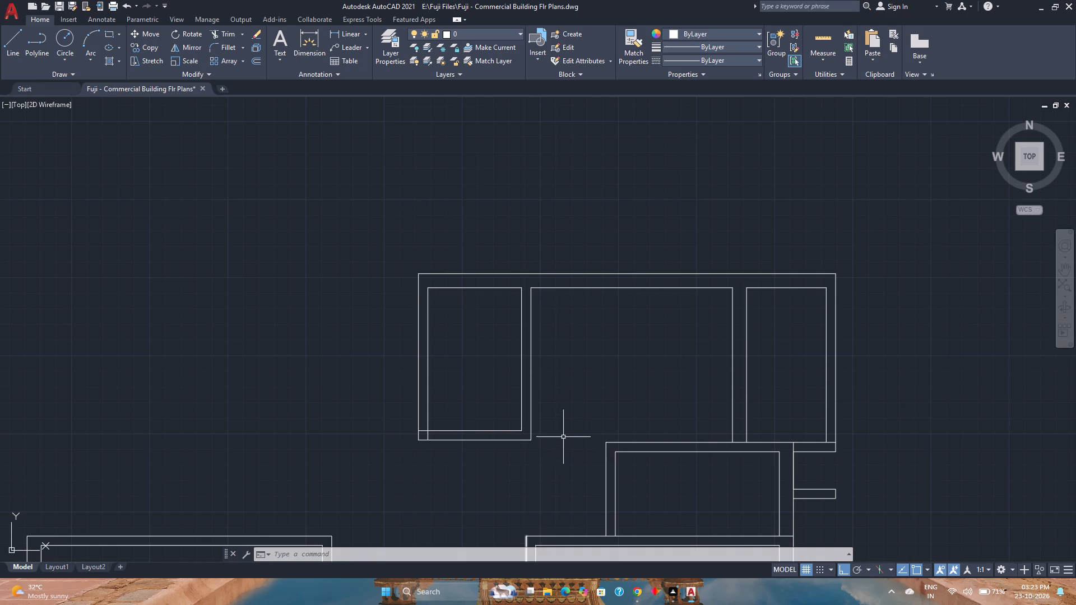
pyautogui.scroll(2, 418, 430)
pyautogui.click(417, 416)
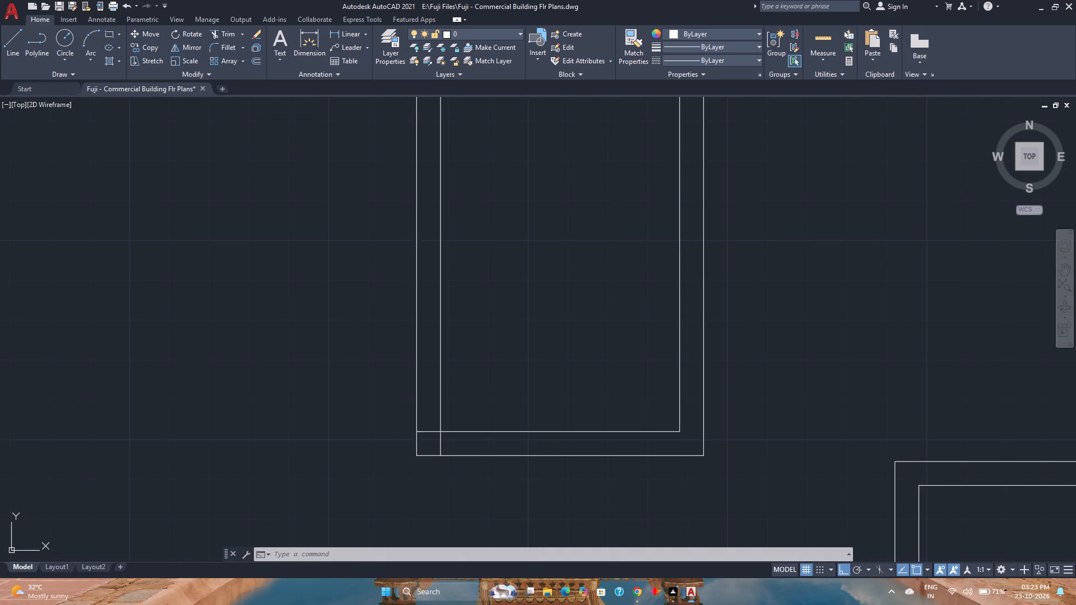
pyautogui.click(418, 454)
pyautogui.scroll(-3, 418, 454)
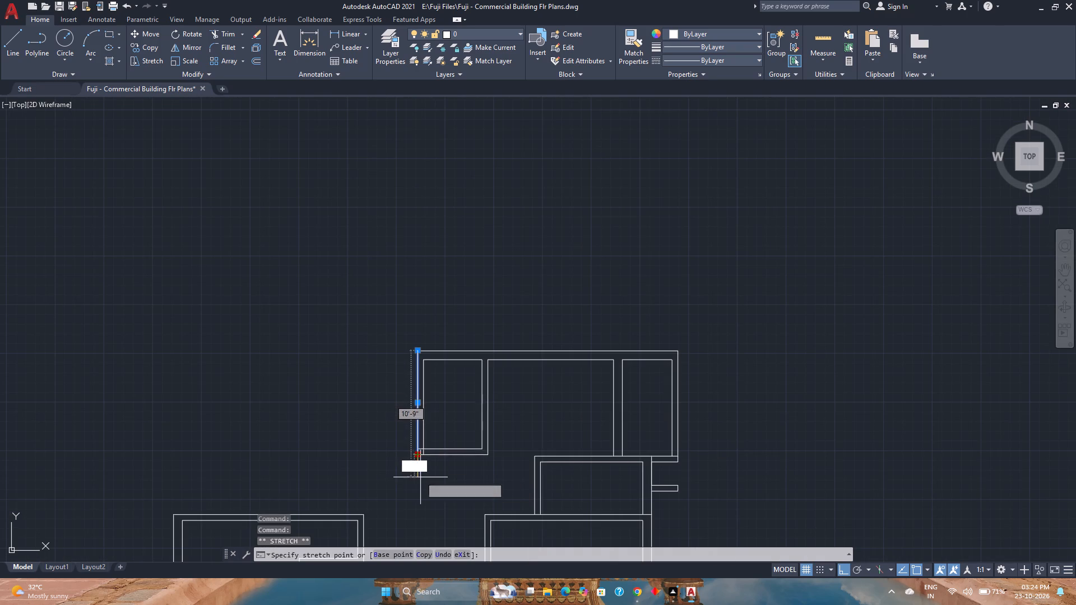
pyautogui.scroll(2, 420, 484)
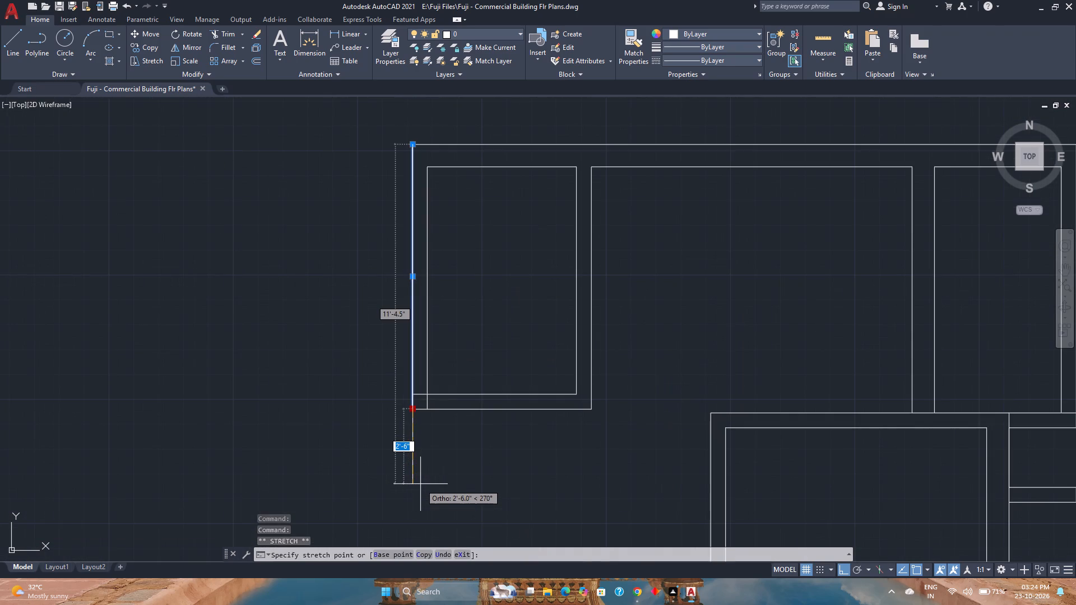
pyautogui.write('2\'6"')
pyautogui.press('Return')
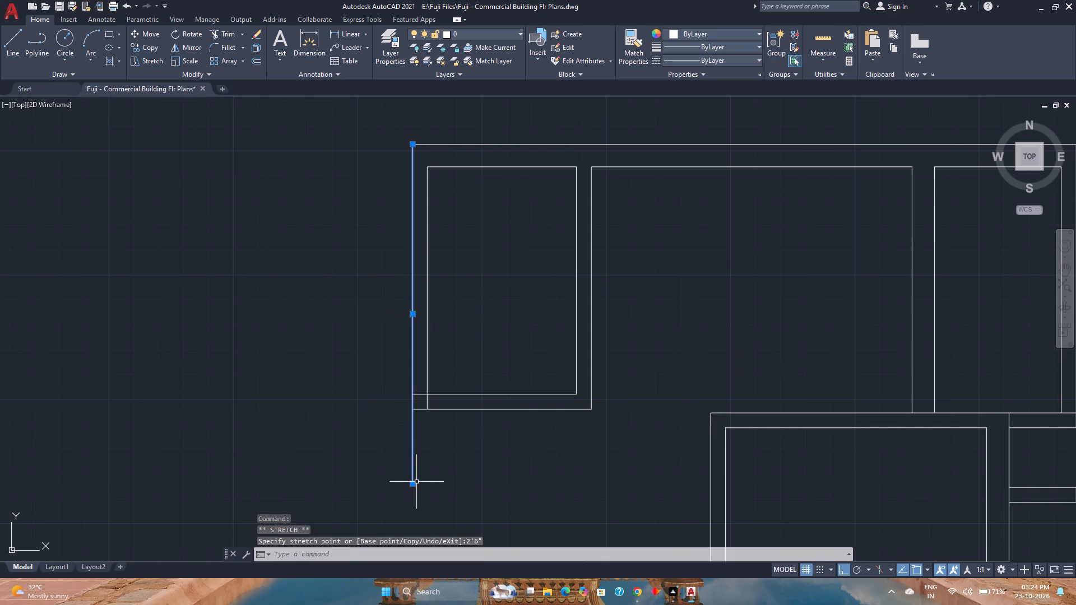
# Stretch the left upper room's inner left wall line 3' downward, and shorten it by 6" to align with the outer line.
pyautogui.click(428, 365)
pyautogui.click(428, 409)
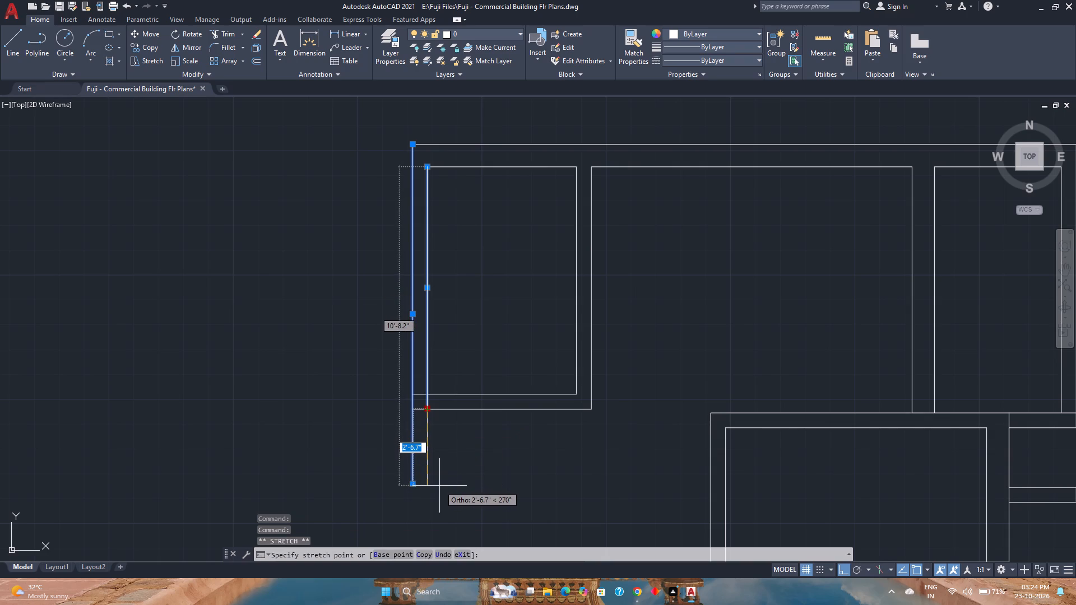
pyautogui.write("2'6")
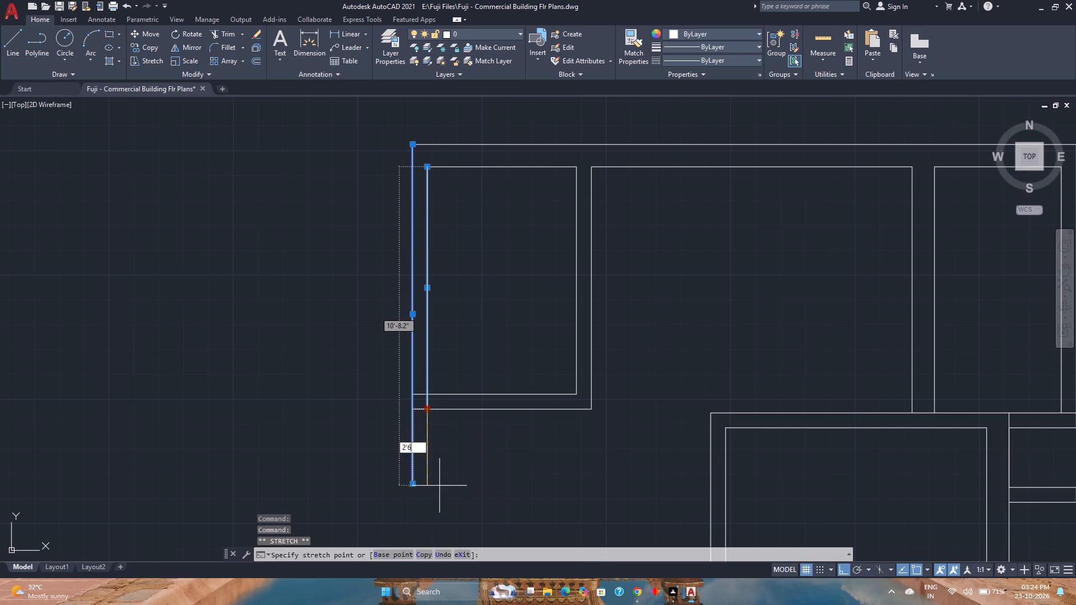
pyautogui.press('BackSpace')
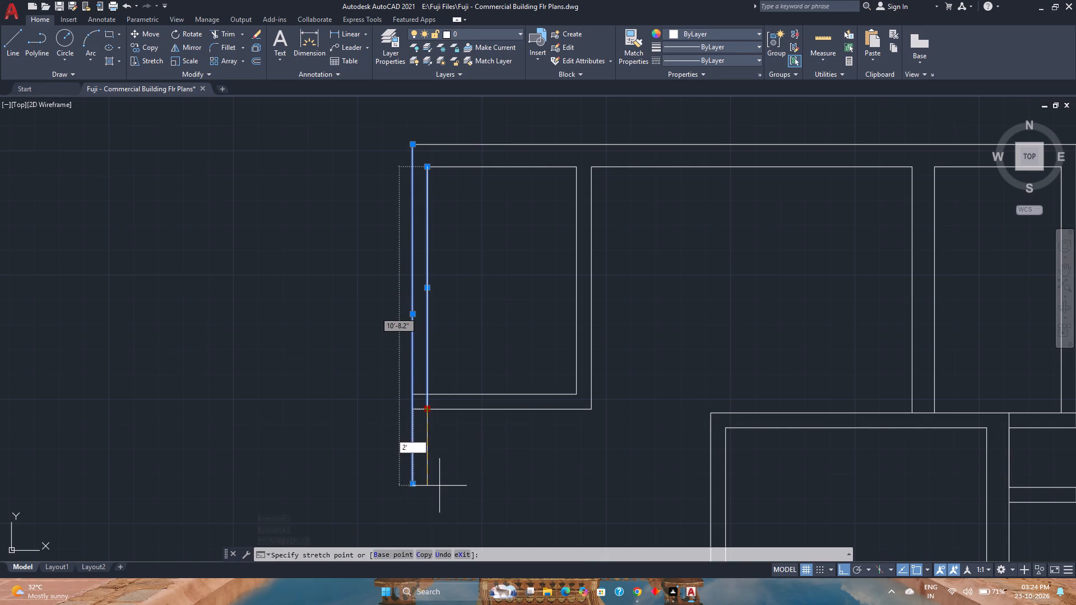
pyautogui.press('BackSpace')
pyautogui.press('BackSpace')
pyautogui.write("3'")
pyautogui.press('Return')
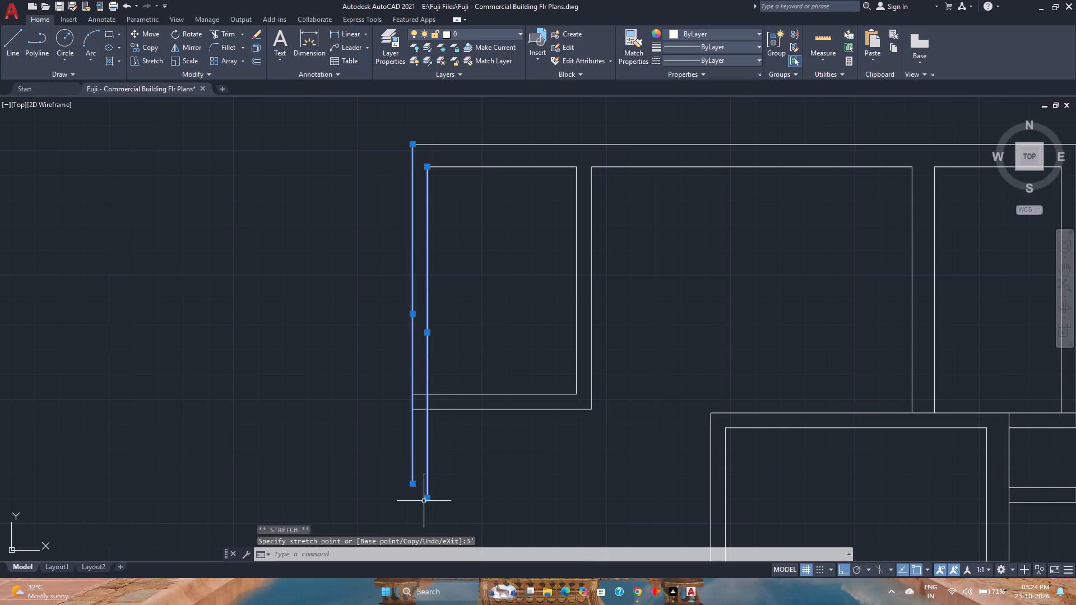
pyautogui.click(425, 500)
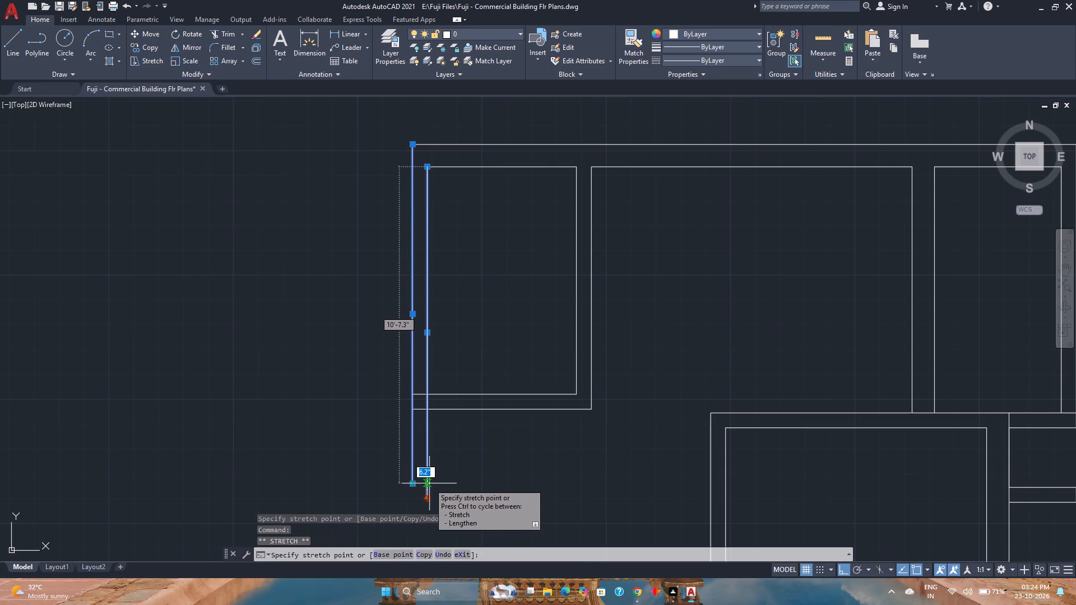
pyautogui.scroll(2, 426, 485)
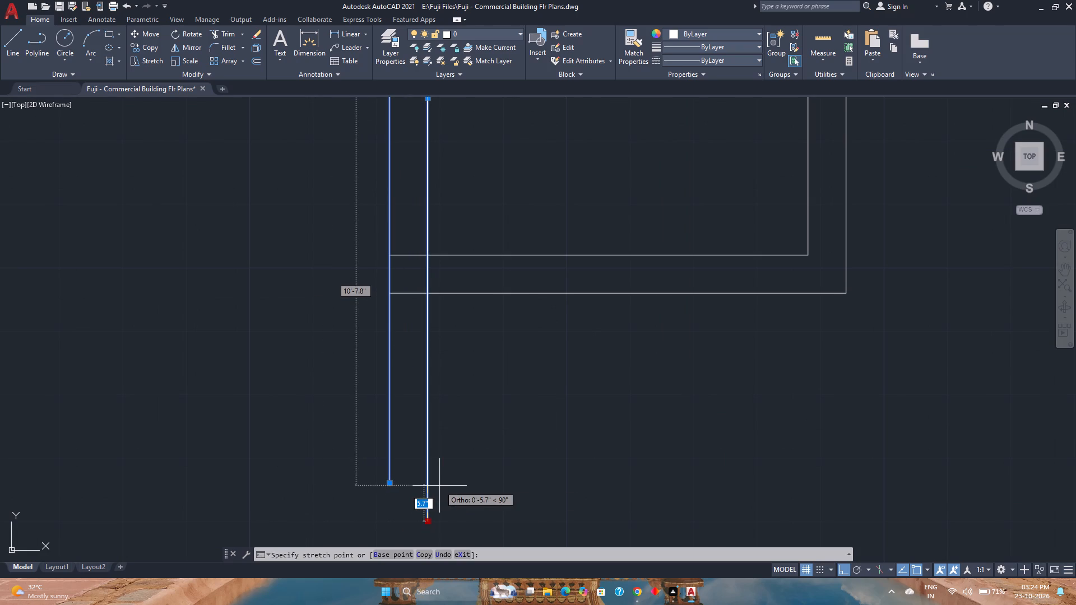
pyautogui.press('6')
pyautogui.press('Return')
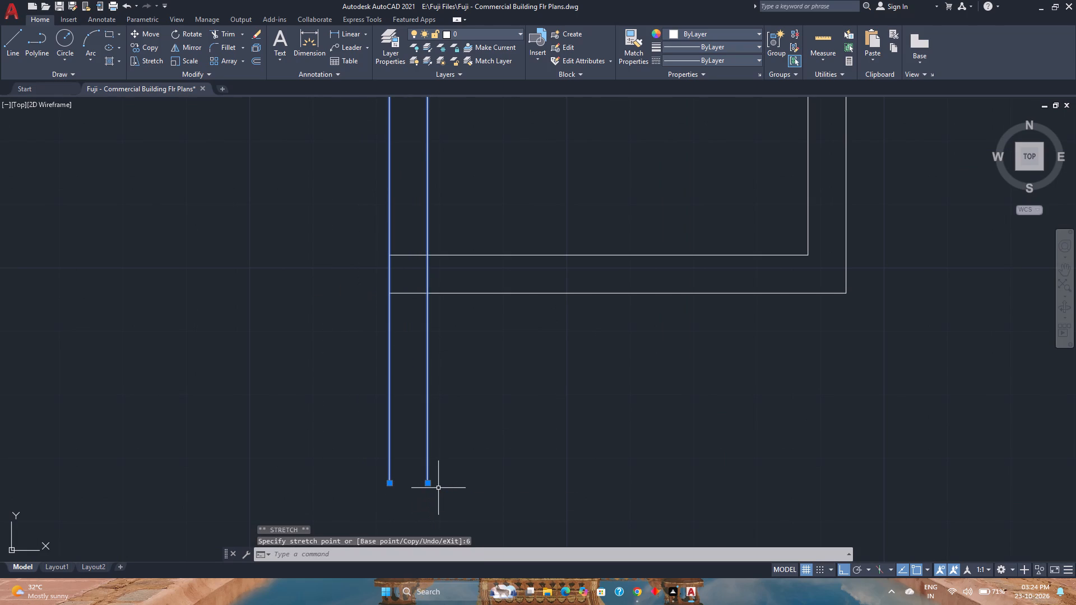
pyautogui.scroll(-2, 436, 486)
pyautogui.moveTo(517, 482); pyautogui.dragTo(434, 444, button='middle')
pyautogui.middleClick(434, 444)
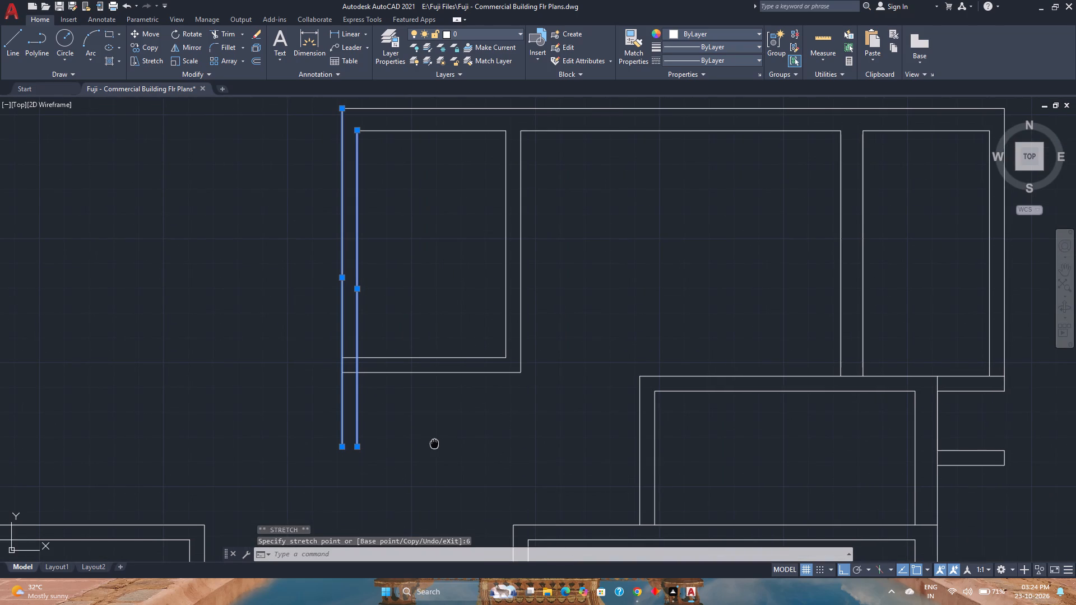
pyautogui.press('Escape')
pyautogui.press('Escape')
pyautogui.click(445, 438)
pyautogui.press('Escape')
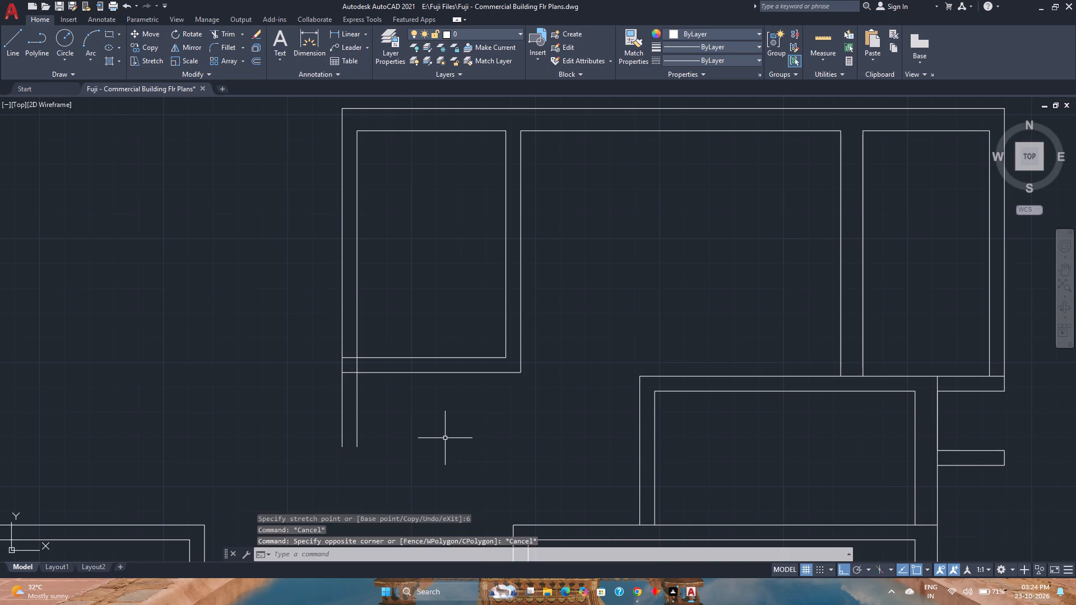
# Stretch the left upper room's right wall lines downward, the inner one by 3' and the outer one by 2'6".
pyautogui.click(507, 347)
pyautogui.click(505, 356)
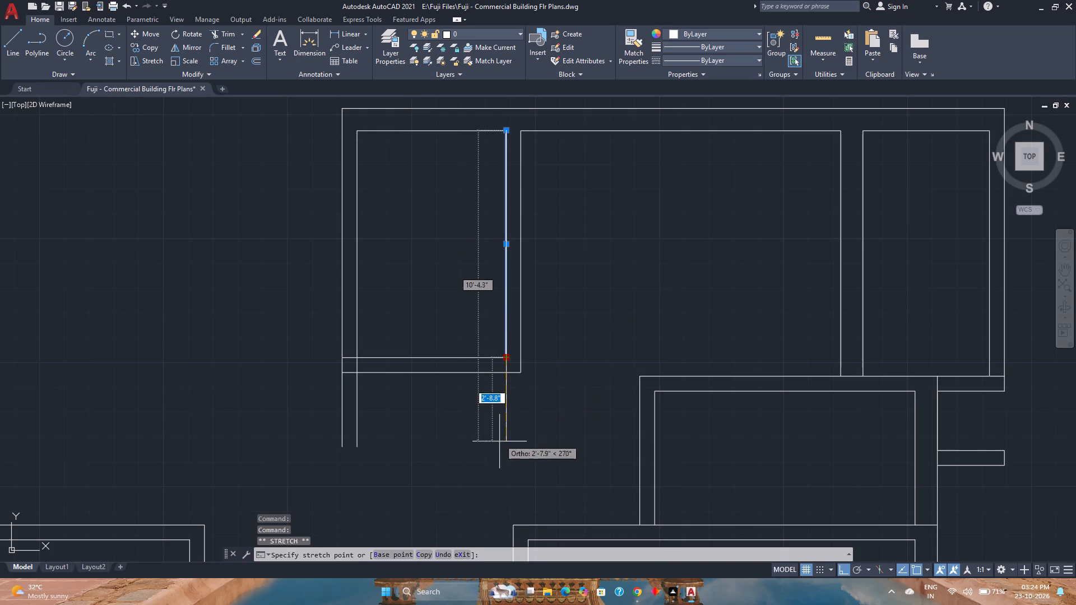
pyautogui.write("3'")
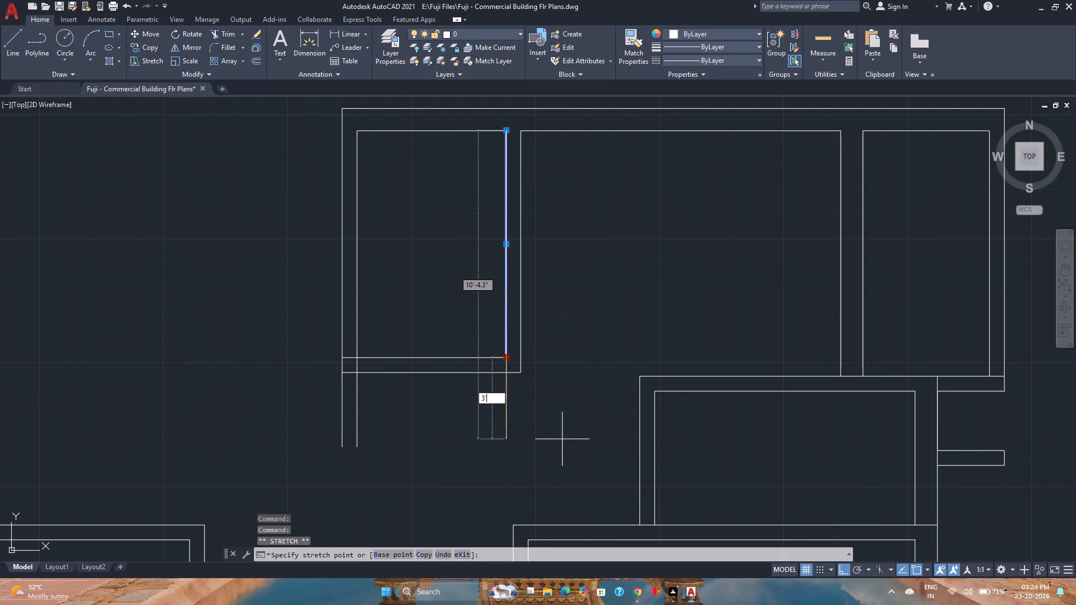
pyautogui.press('Return')
pyautogui.press('Escape')
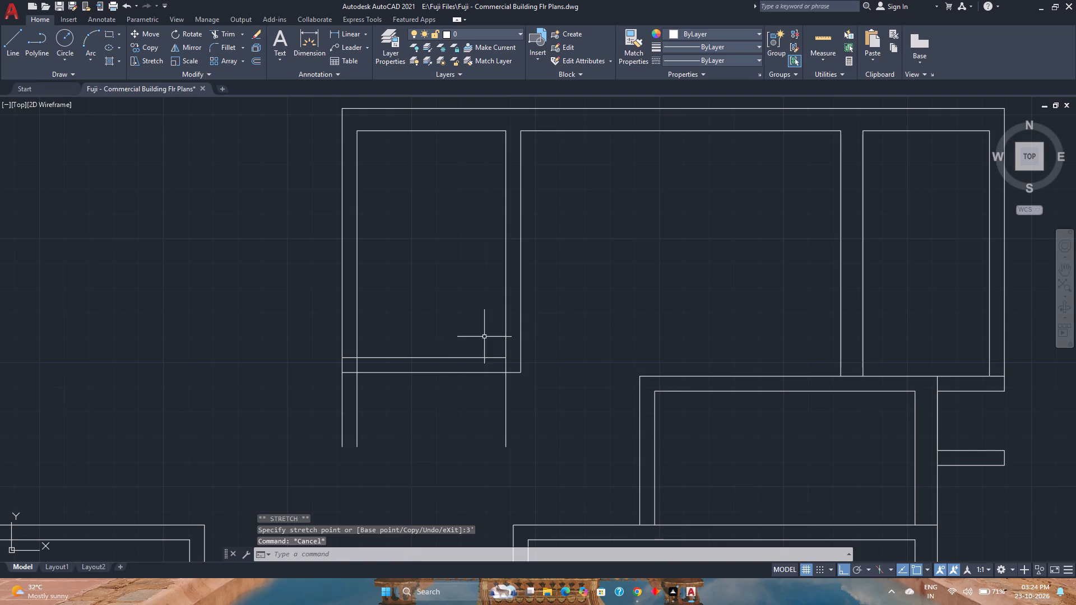
pyautogui.click(521, 345)
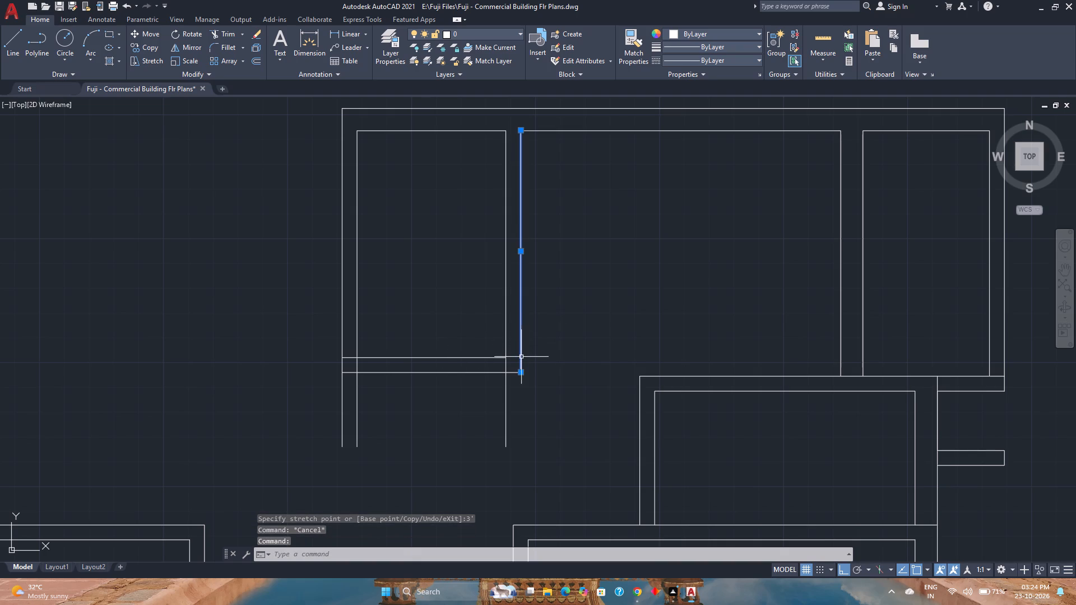
pyautogui.click(523, 370)
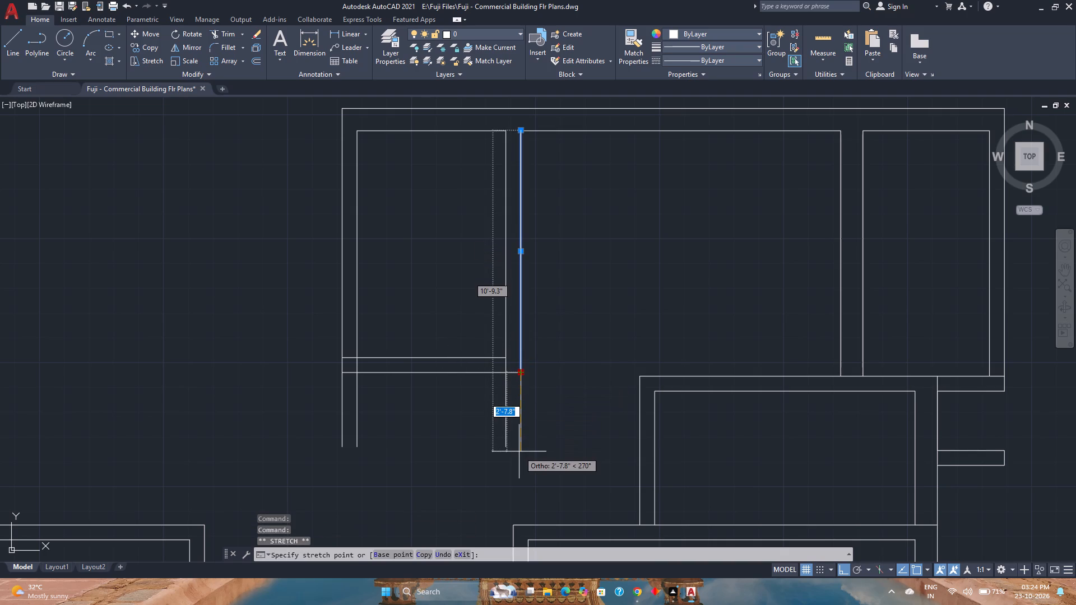
pyautogui.write("2'6")
pyautogui.hotkey('shift', '"')
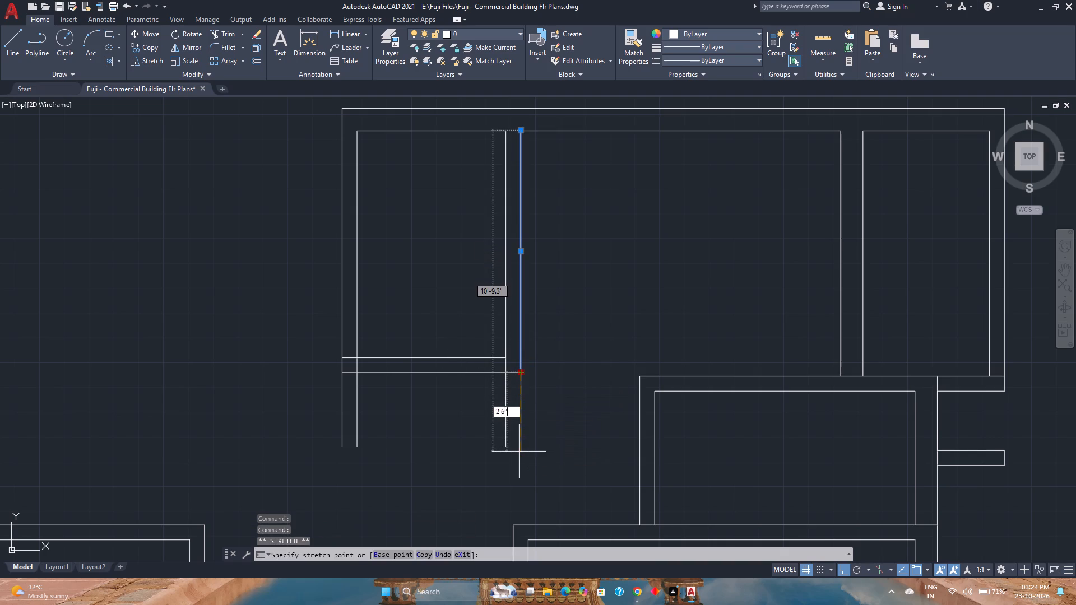
pyautogui.press('Return')
pyautogui.press('Escape')
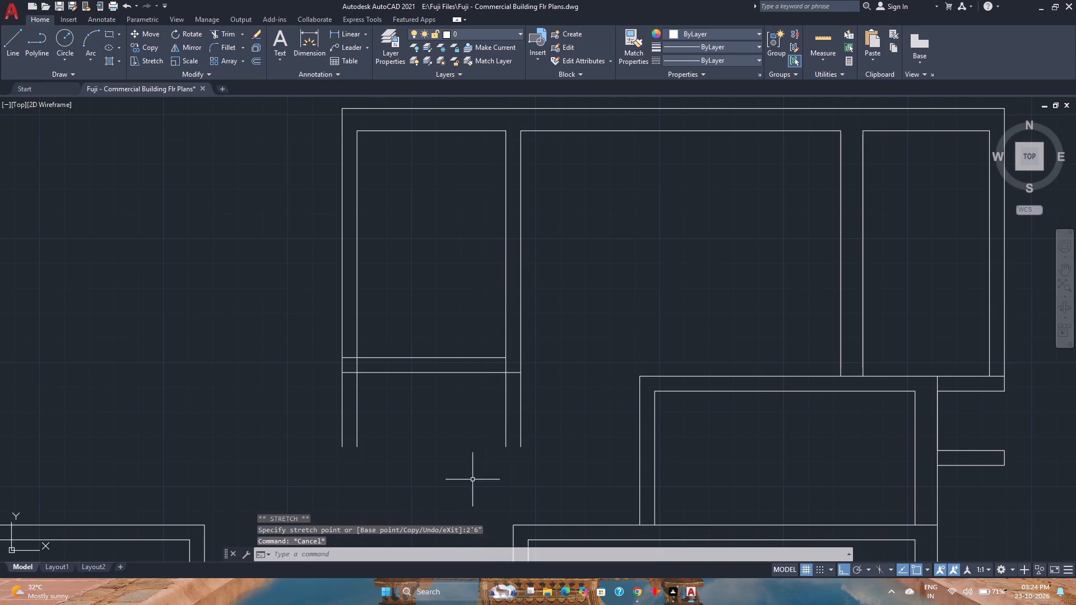
# Draw a horizontal line joining the bottom ends of the left upper room's four extended wall lines.
pyautogui.press('l')
pyautogui.press('Return')
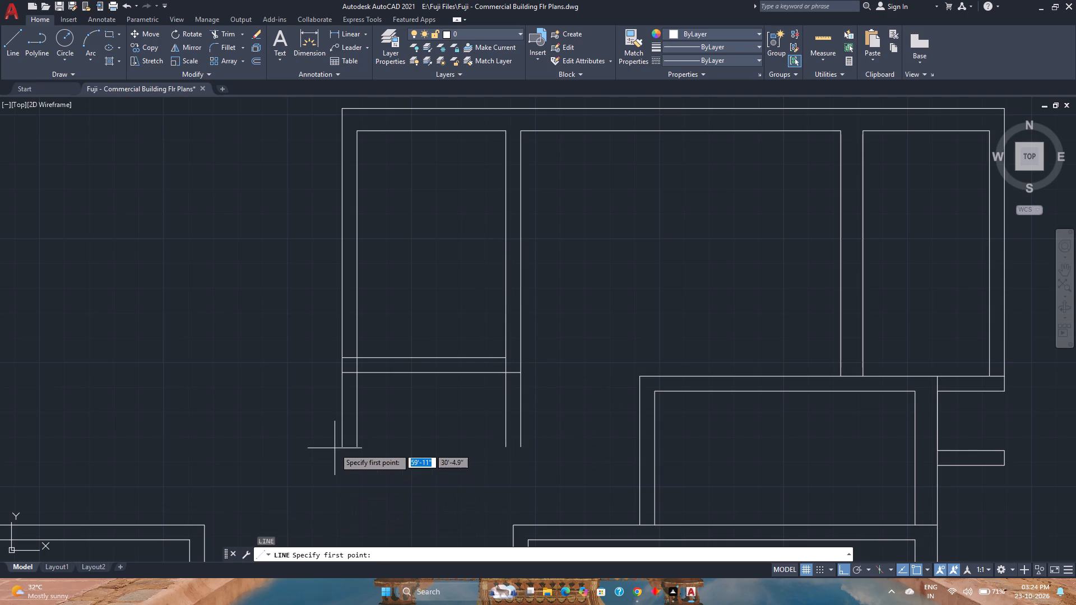
pyautogui.scroll(2, 335, 448)
pyautogui.click(352, 446)
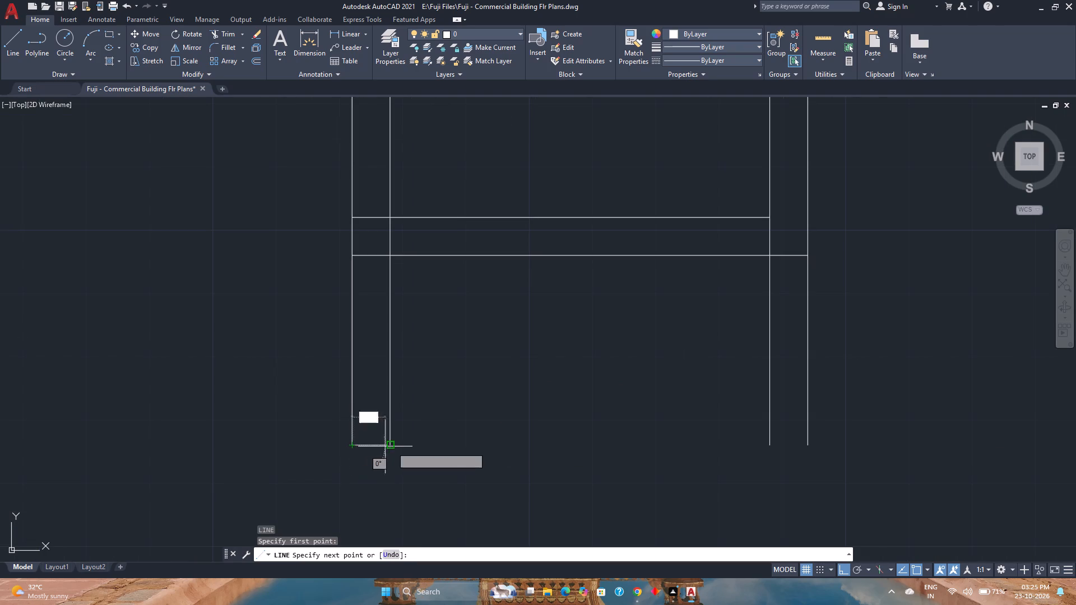
pyautogui.click(392, 446)
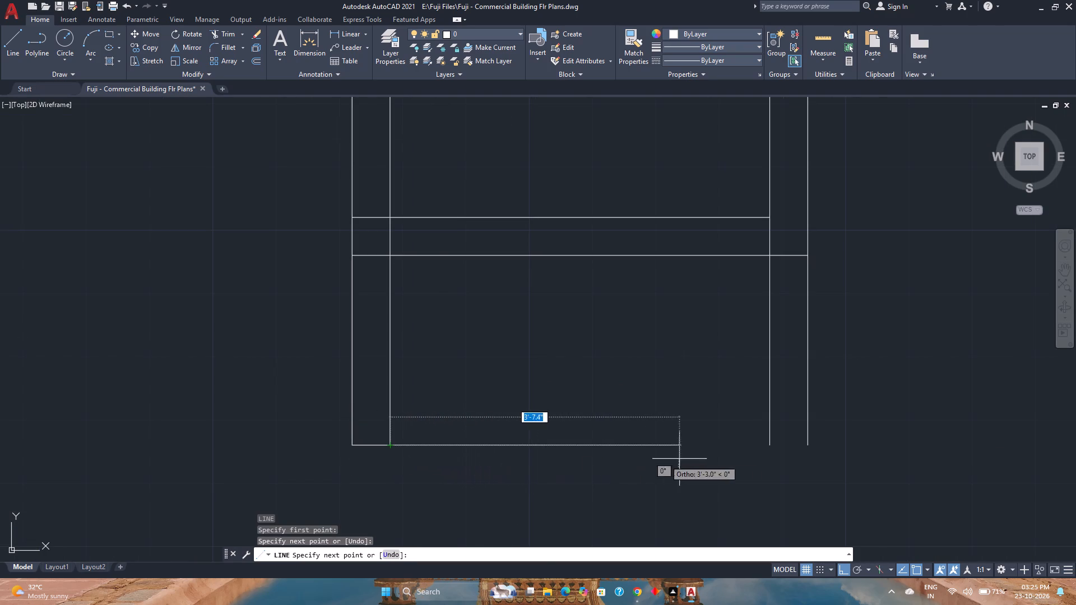
pyautogui.click(806, 445)
pyautogui.press('Escape')
# Trim the closing line between the two wall stubs below the left upper room, keeping only the stub end caps.
pyautogui.write('tr')
pyautogui.press('Return')
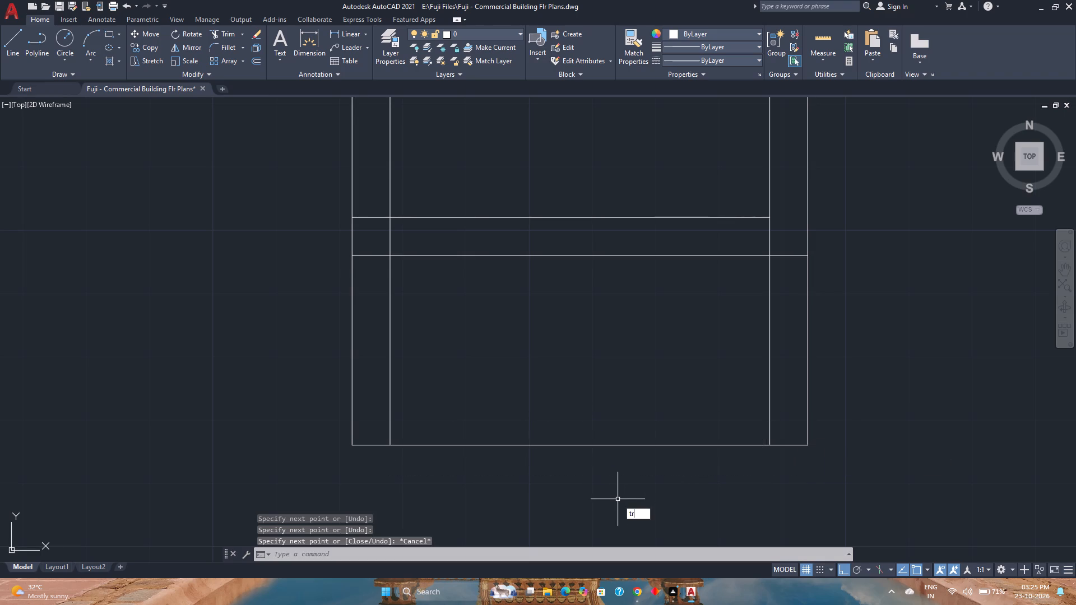
pyautogui.click(618, 499)
pyautogui.click(600, 418)
pyautogui.scroll(-2, 580, 390)
pyautogui.moveTo(594, 390); pyautogui.dragTo(621, 454, button='middle')
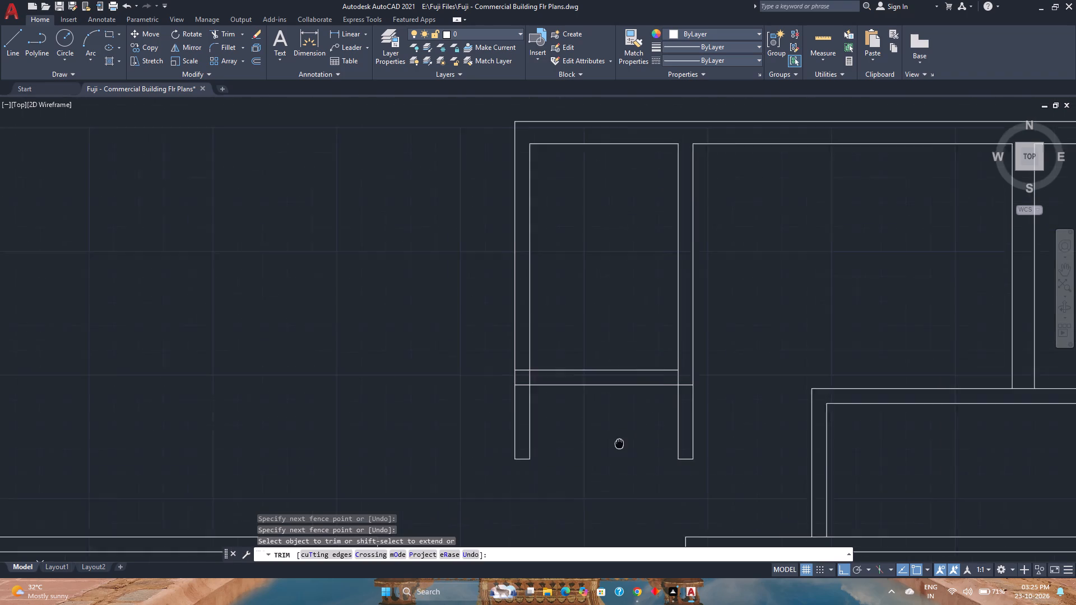
pyautogui.moveTo(621, 454); pyautogui.dragTo(621, 462, button='middle')
pyautogui.press('Escape')
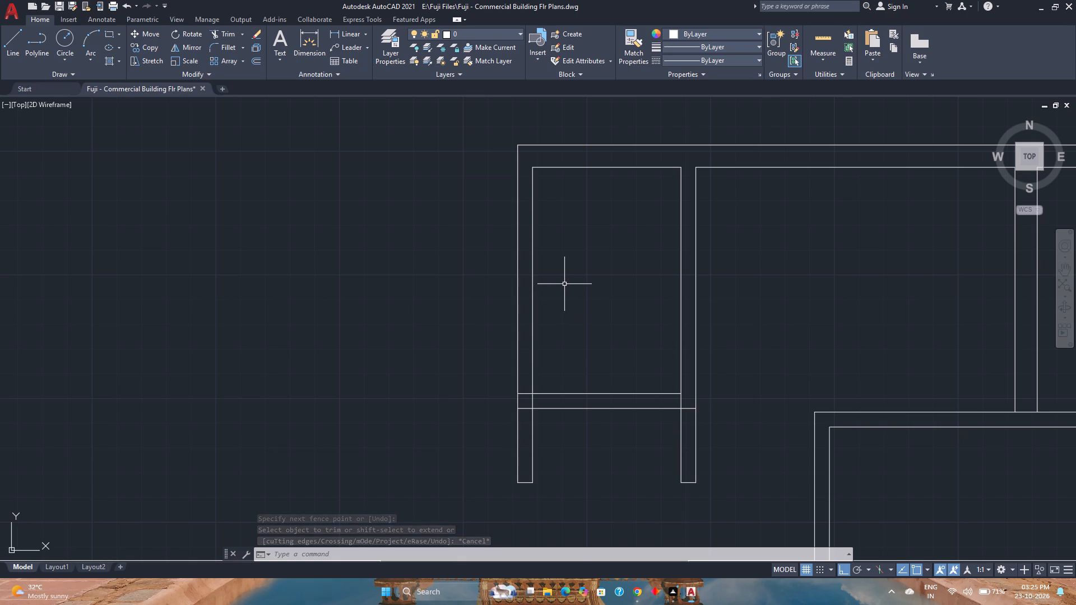
# Offset the left building block's outer top wall line 10' upward, and offset that copy a further 6" upward.
pyautogui.scroll(-1, 564, 284)
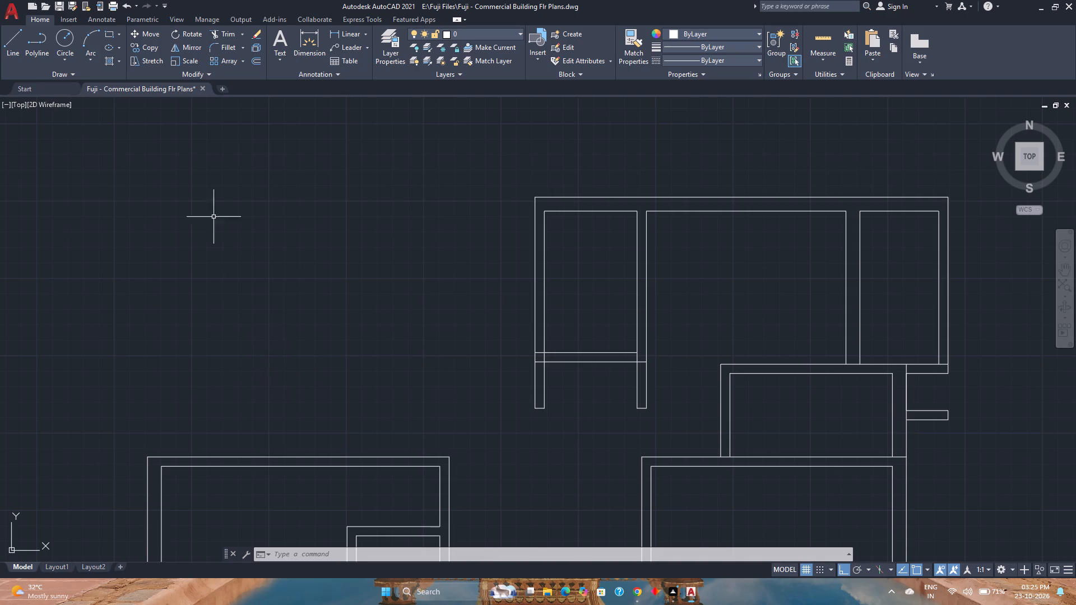
pyautogui.click(254, 68)
pyautogui.click(256, 62)
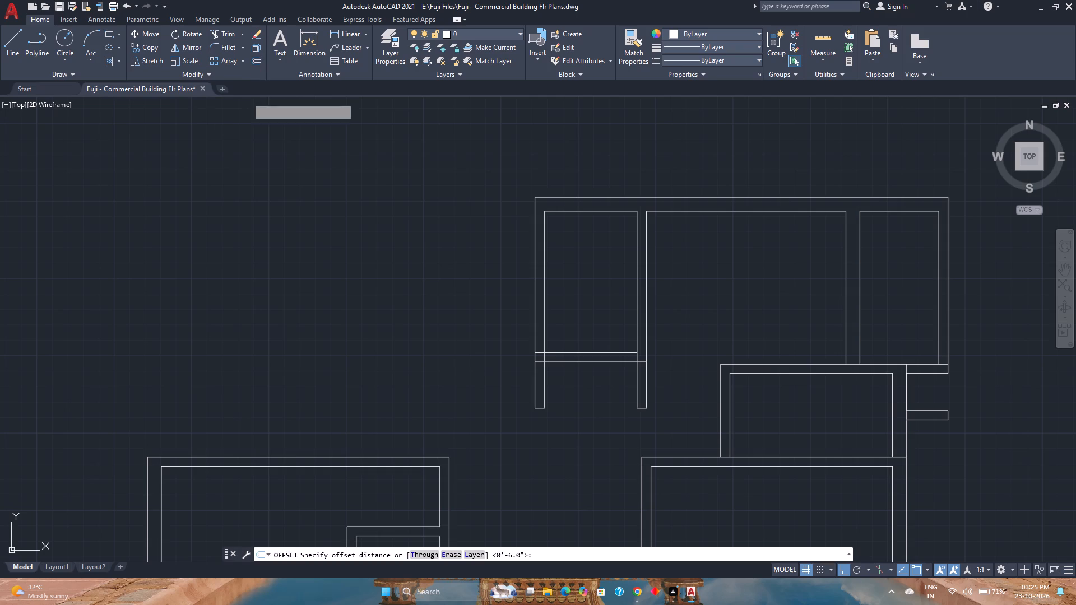
pyautogui.write("10'")
pyautogui.press('Return')
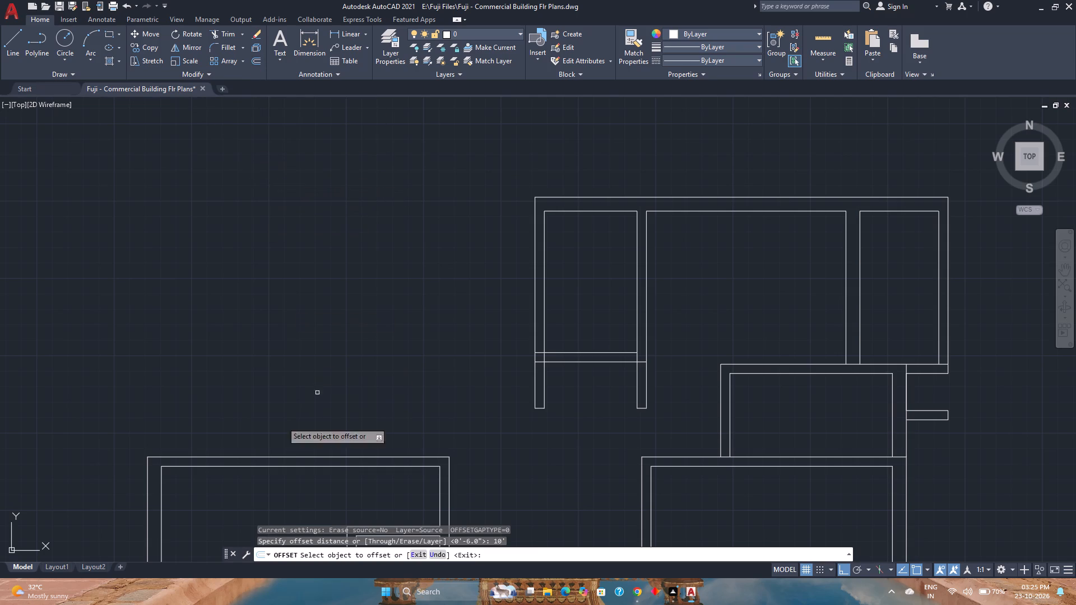
pyautogui.click(317, 457)
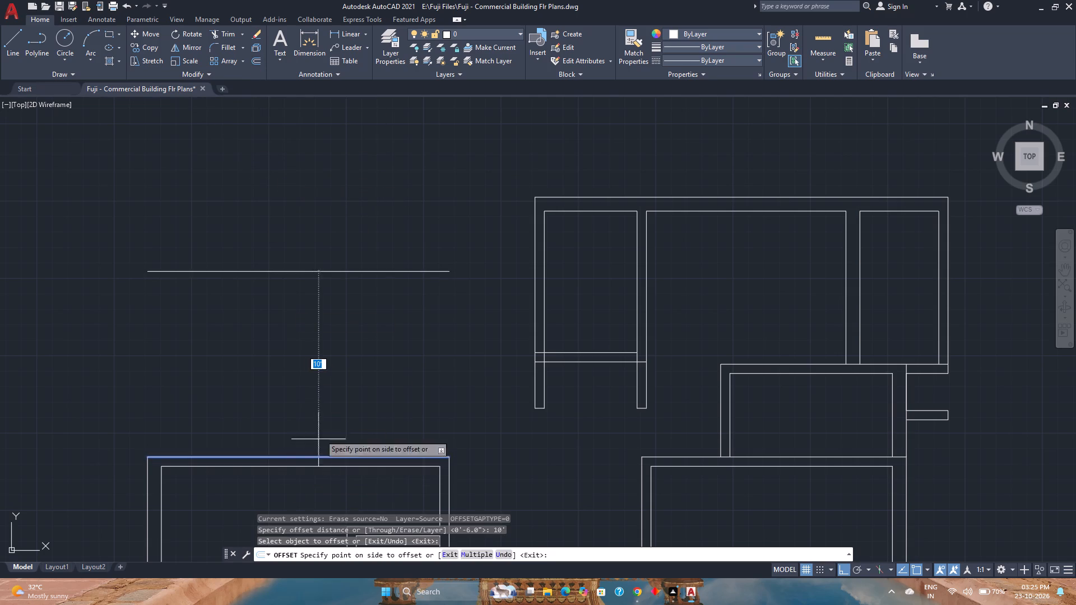
pyautogui.click(343, 342)
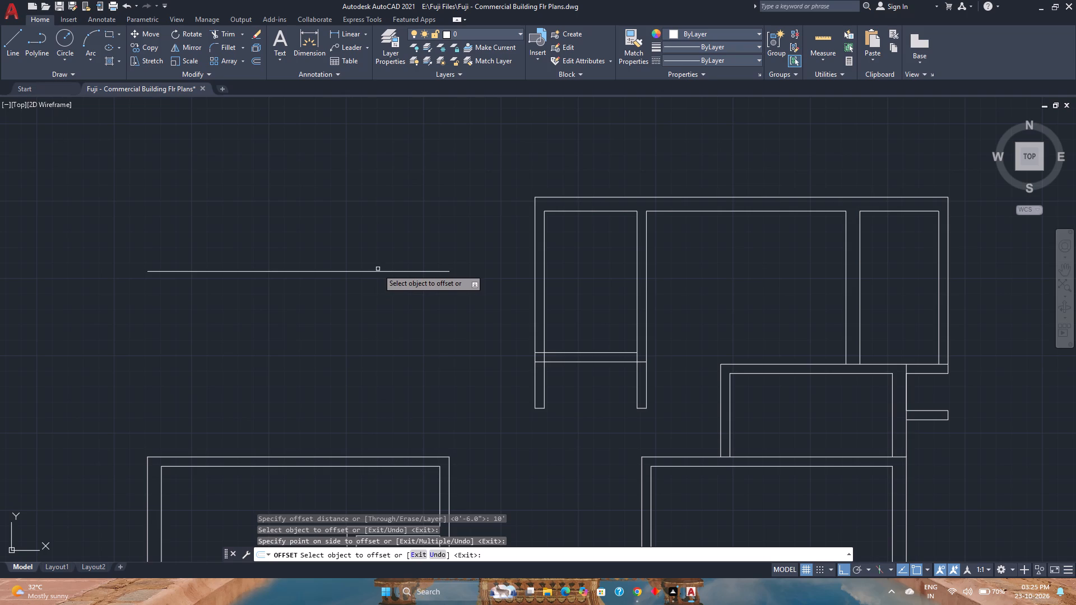
pyautogui.click(379, 271)
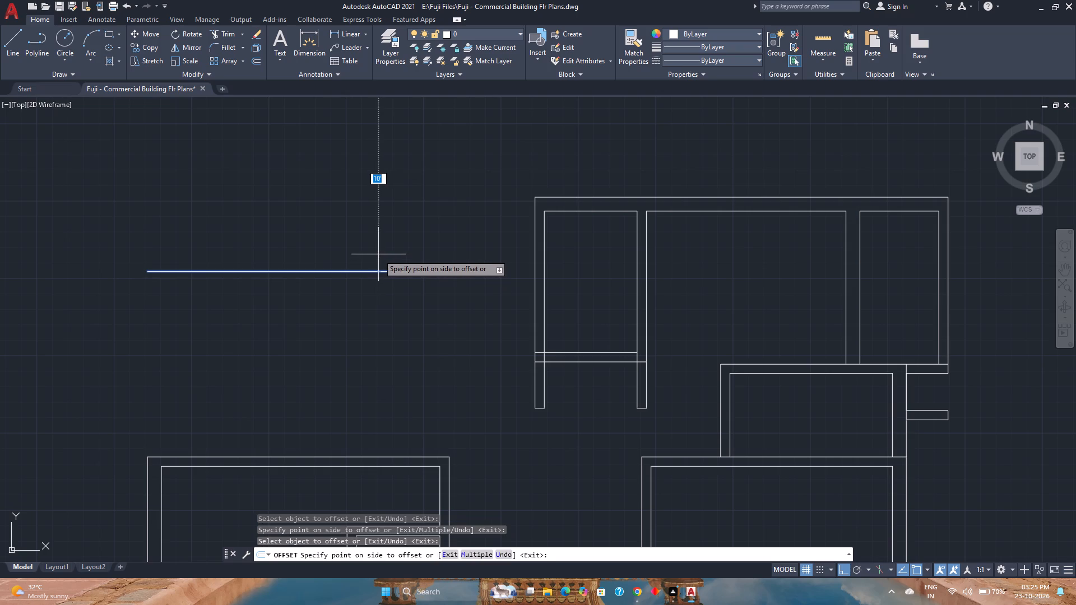
pyautogui.press('6')
pyautogui.press('Return')
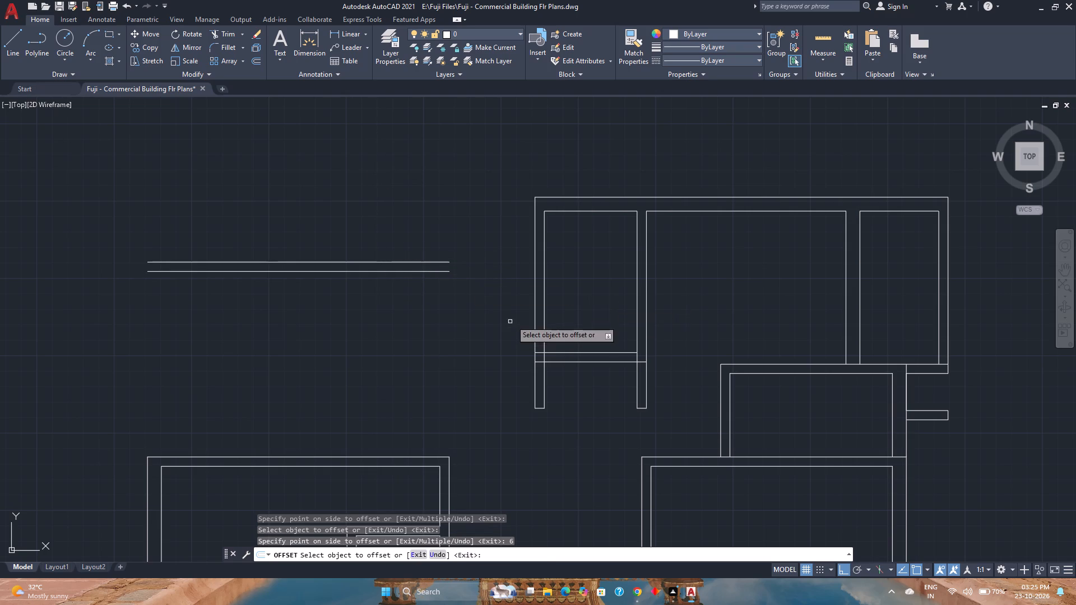
# Offset the left upper room's outer left wall line 17'10.5" to the left, and offset that copy a further 9" left.
pyautogui.click(536, 299)
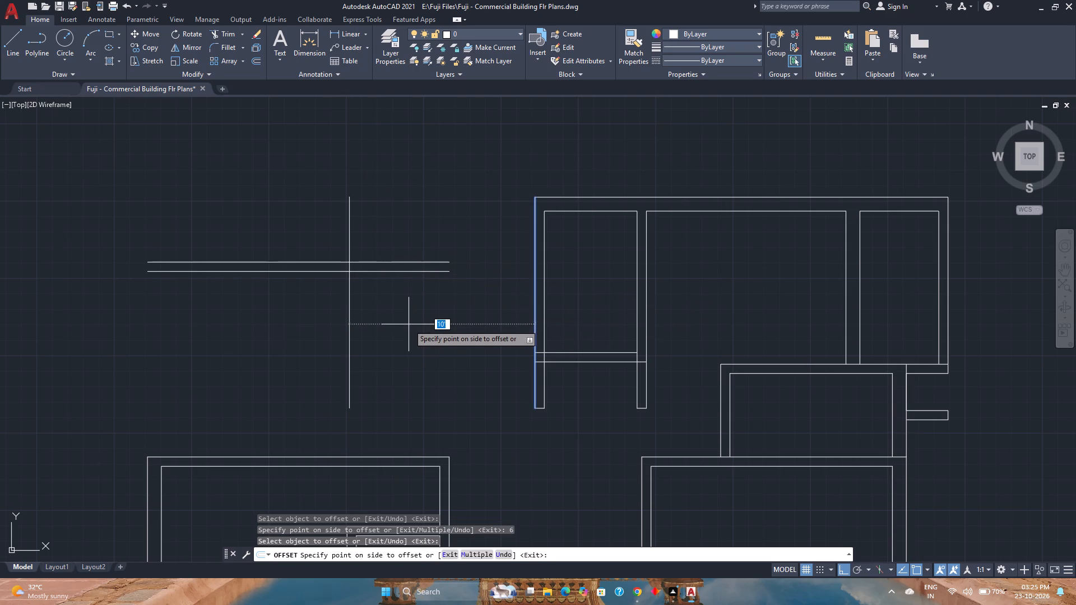
pyautogui.write('17')
pyautogui.write('\'10.5"')
pyautogui.press('Return')
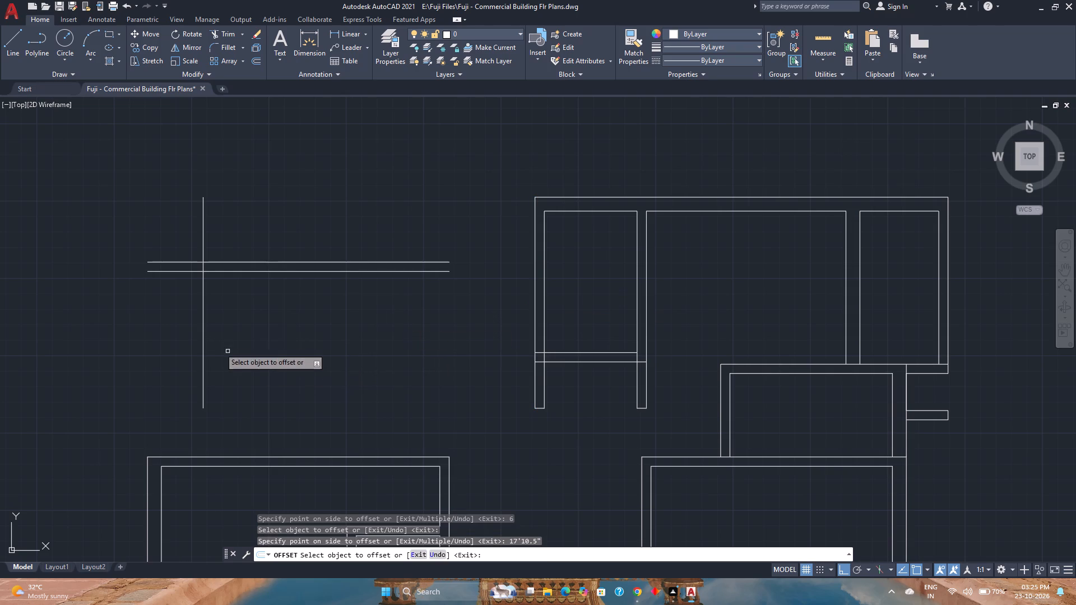
pyautogui.click(203, 325)
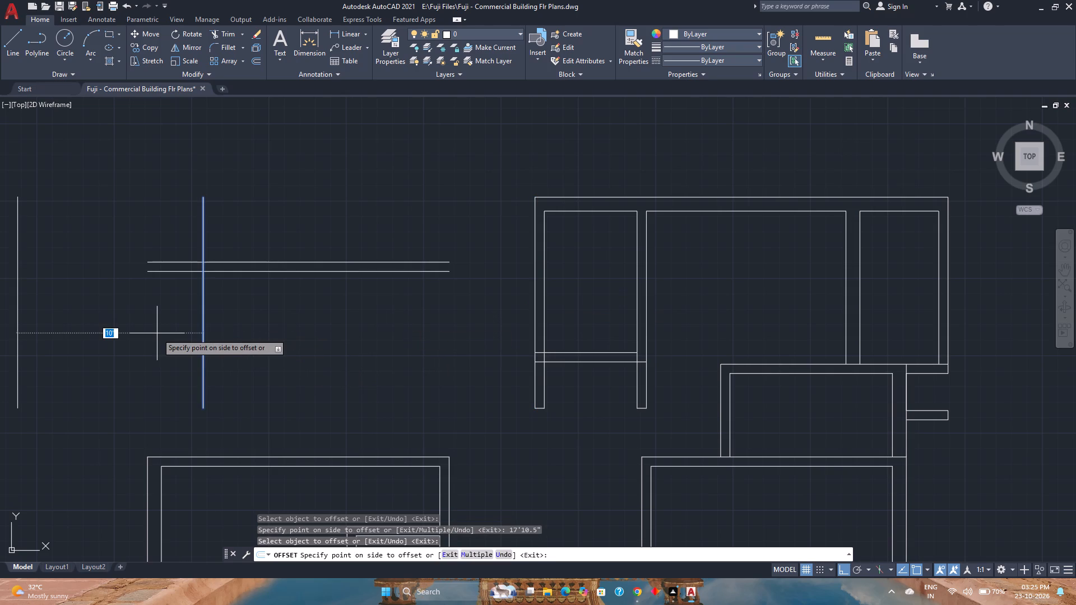
pyautogui.press('9')
pyautogui.press('Return')
pyautogui.press('Escape')
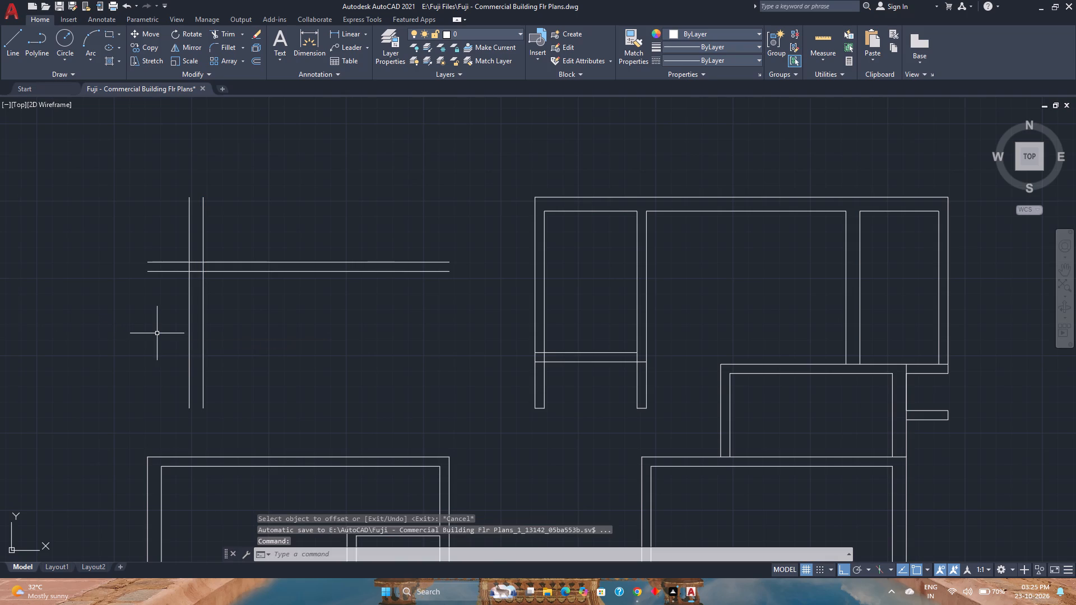
# Extend the two new vertical lines down to the left block's top wall and the two horizontal lines across to the left upper room's left wall.
pyautogui.write('ex')
pyautogui.press('Return')
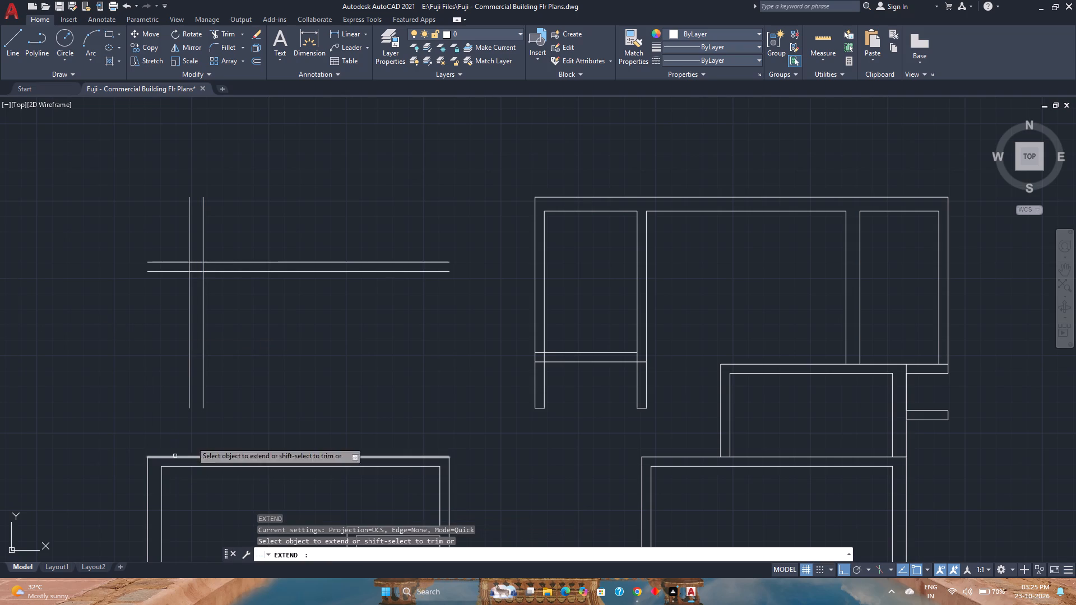
pyautogui.click(212, 371)
pyautogui.click(148, 372)
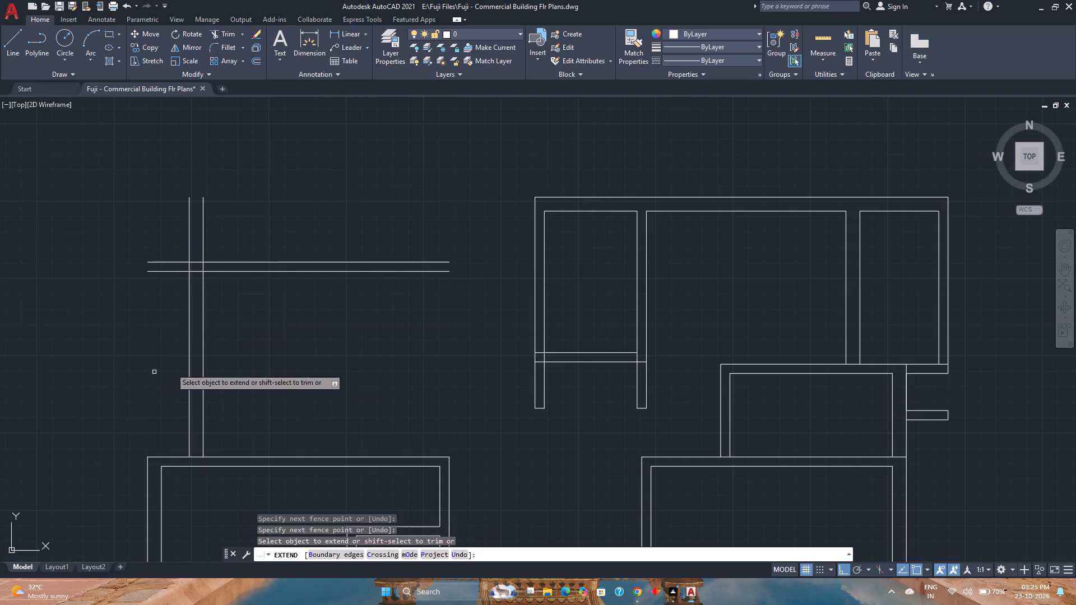
pyautogui.click(380, 240)
pyautogui.click(392, 339)
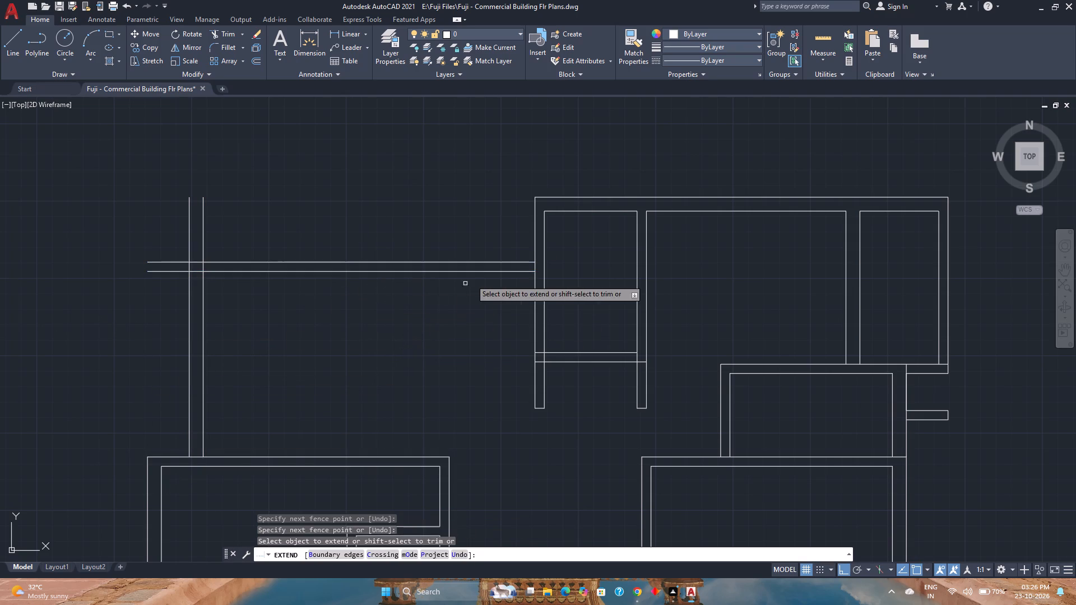
pyautogui.click(503, 271)
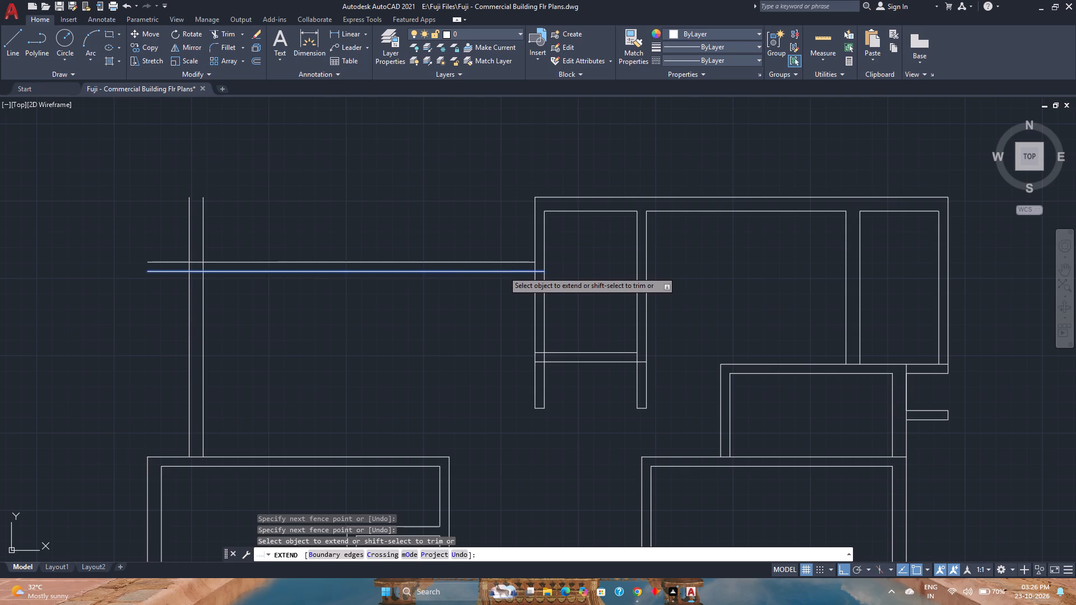
pyautogui.press('Escape')
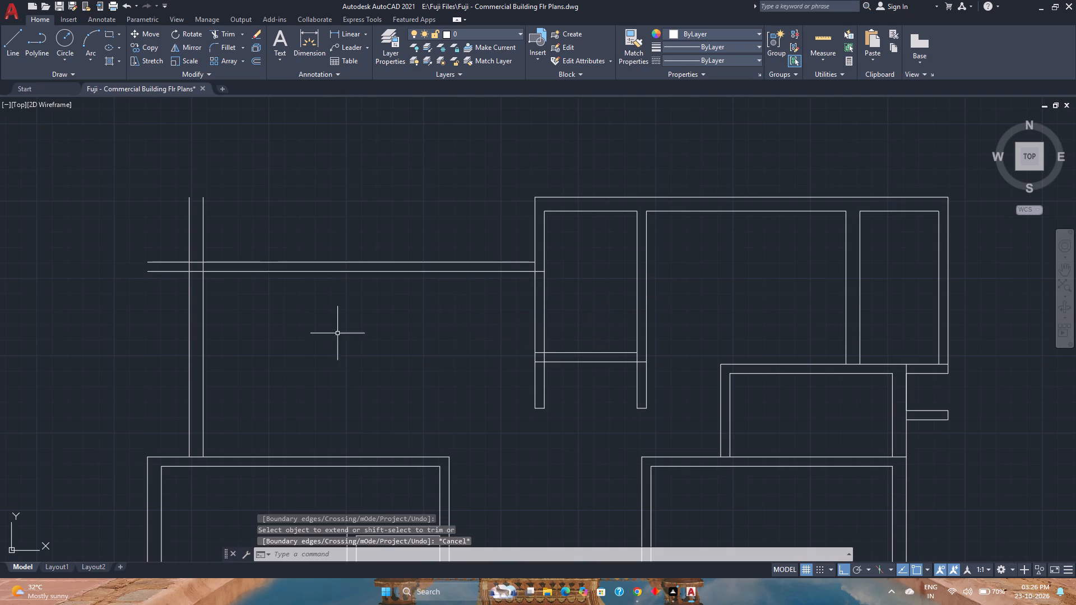
# Fillet the outer and inner line pairs with zero radius to form the new room's upper left wall corner.
pyautogui.click(233, 48)
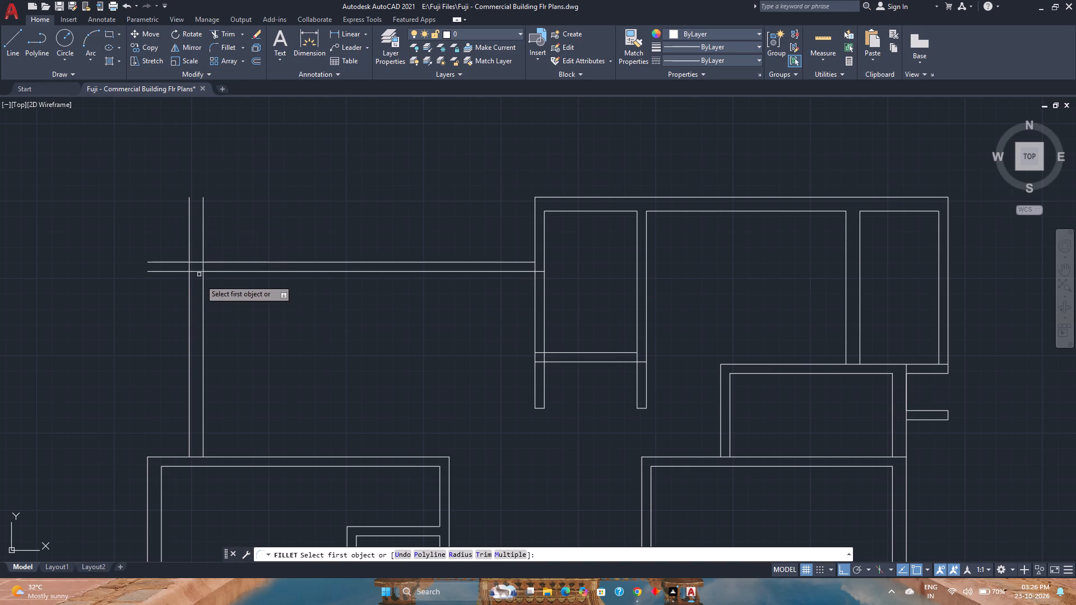
pyautogui.press('m')
pyautogui.press('Return')
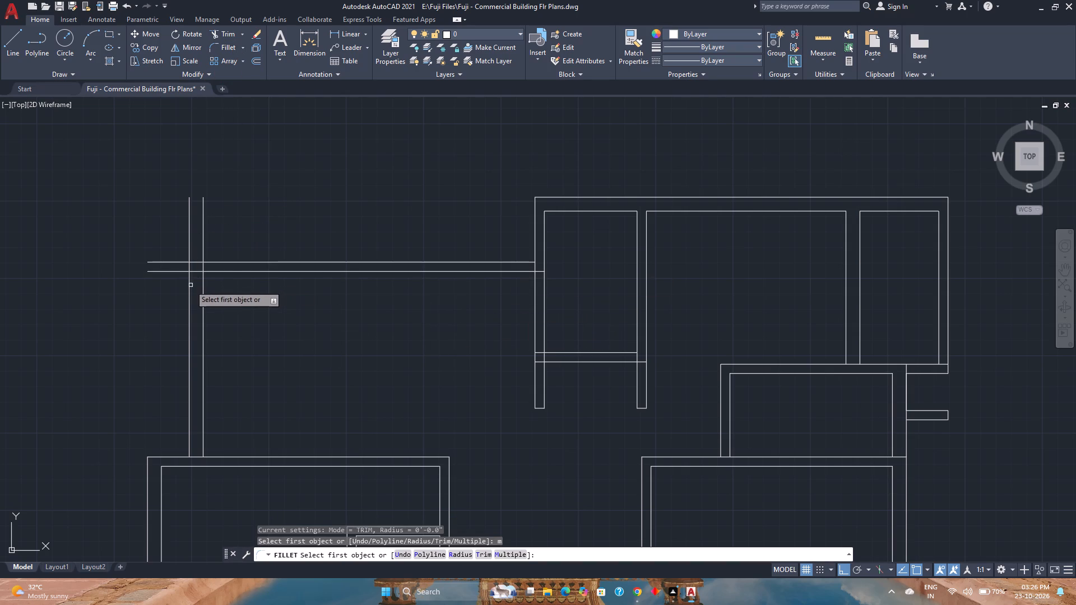
pyautogui.click(189, 283)
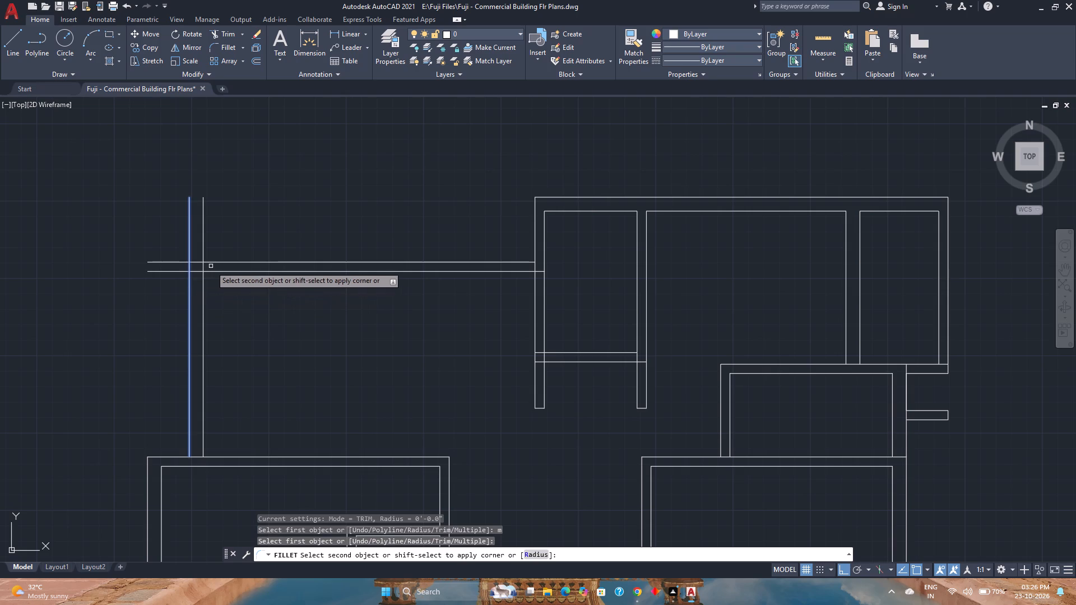
pyautogui.click(216, 262)
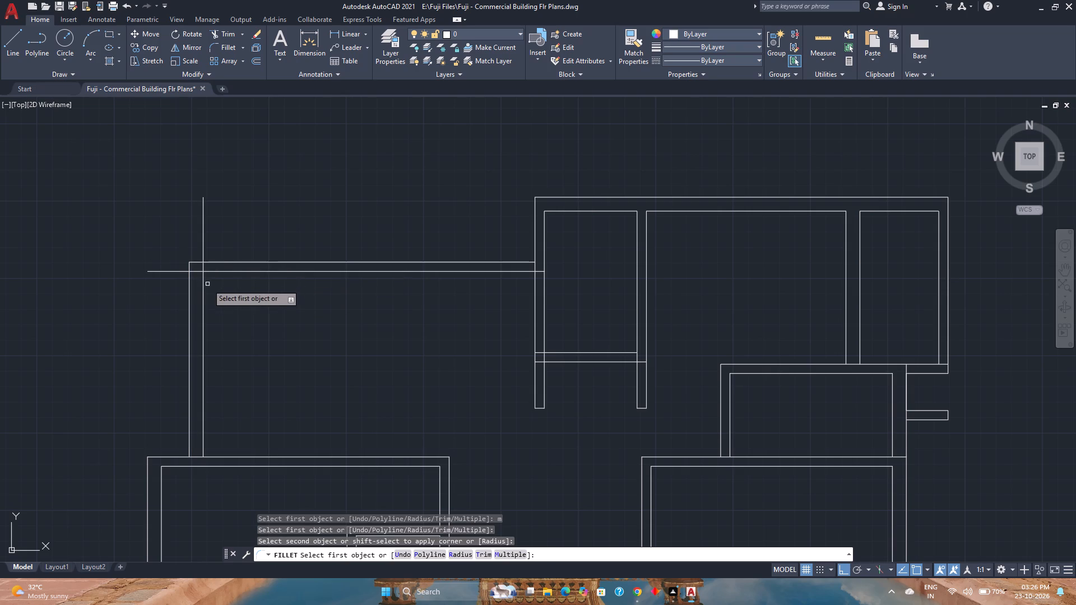
pyautogui.click(202, 283)
pyautogui.click(218, 272)
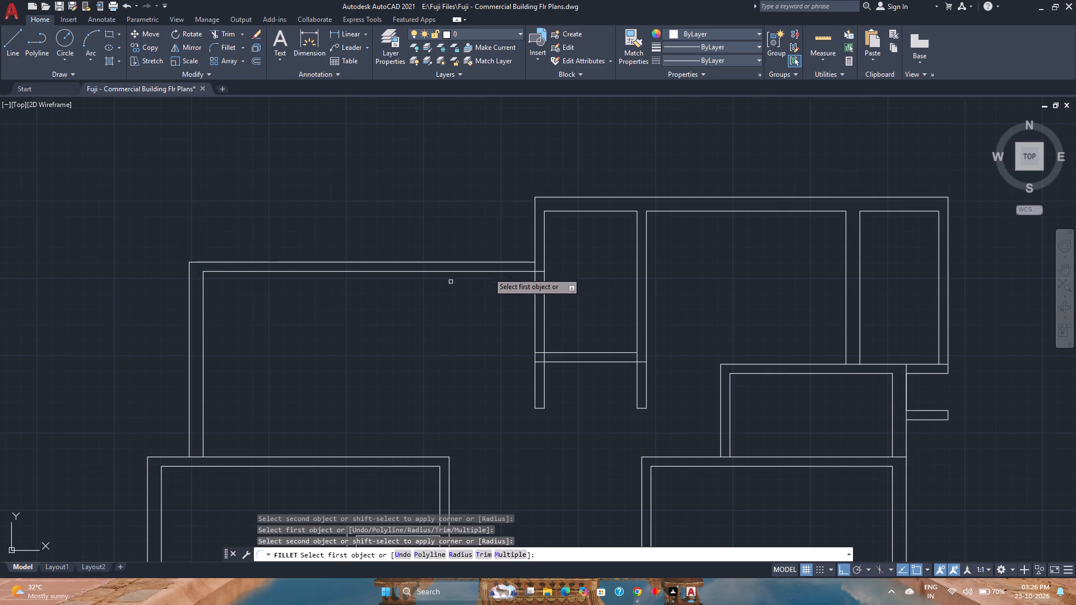
pyautogui.click(517, 263)
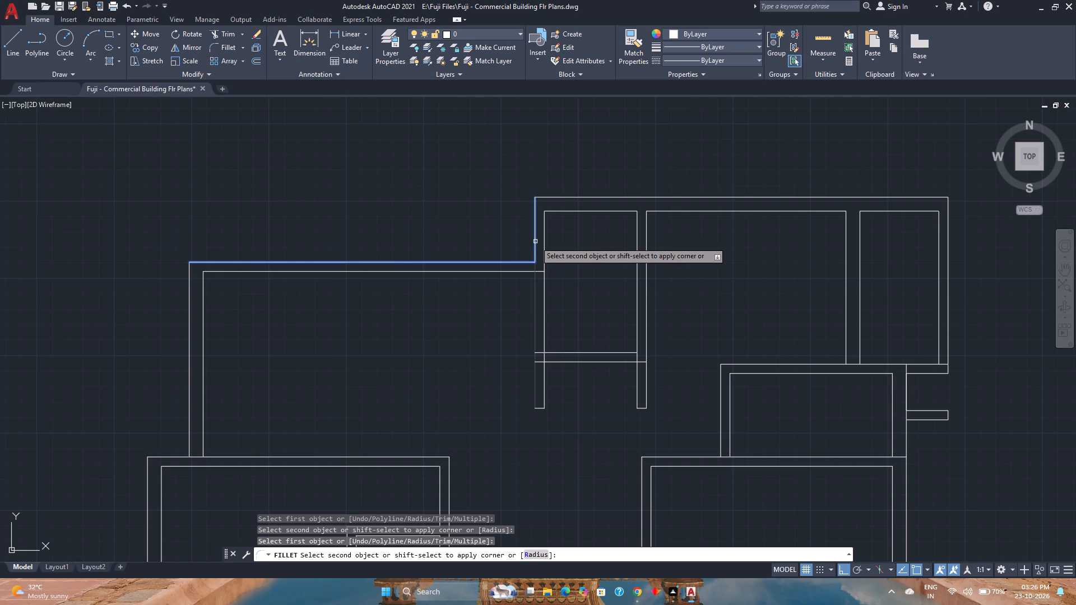
pyautogui.press('Escape')
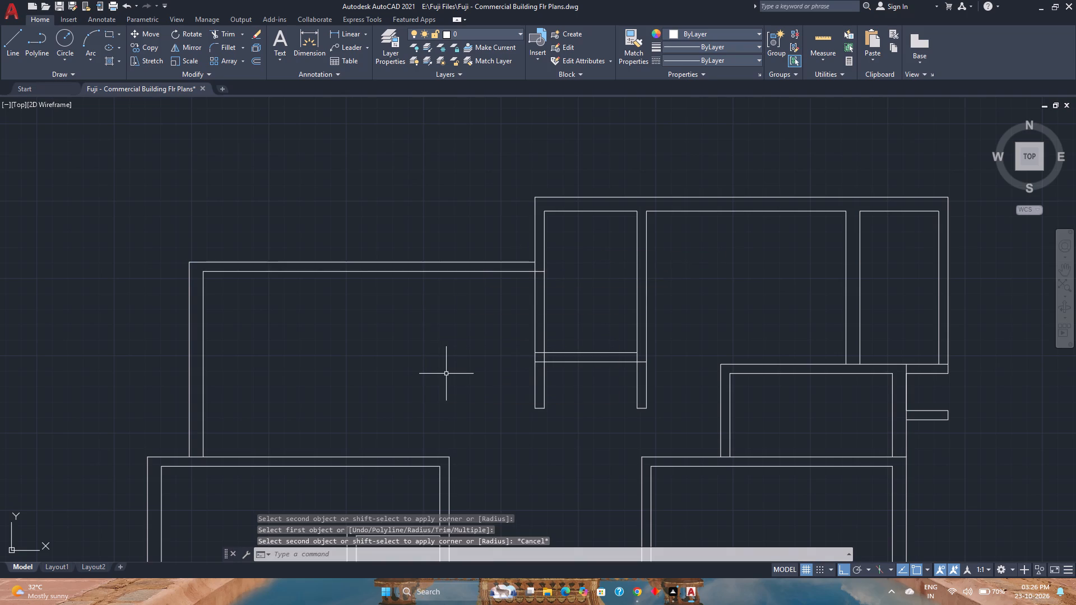
# Trim away both lines of the left upper room's left wall between the new horizontal wall and the room's bottom wall.
pyautogui.write('tr')
pyautogui.press('Return')
pyautogui.click(521, 321)
pyautogui.click(579, 312)
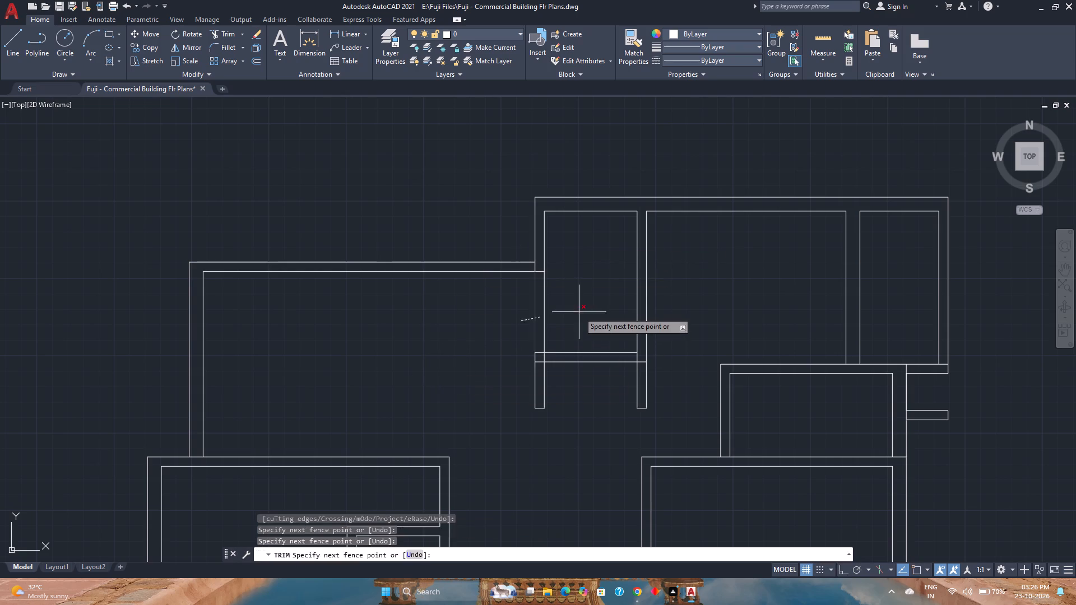
# Trim the overlapping lines at both ends of the left upper room's bottom wall and where the new horizontal wall meets its left wall.
pyautogui.scroll(3, 550, 362)
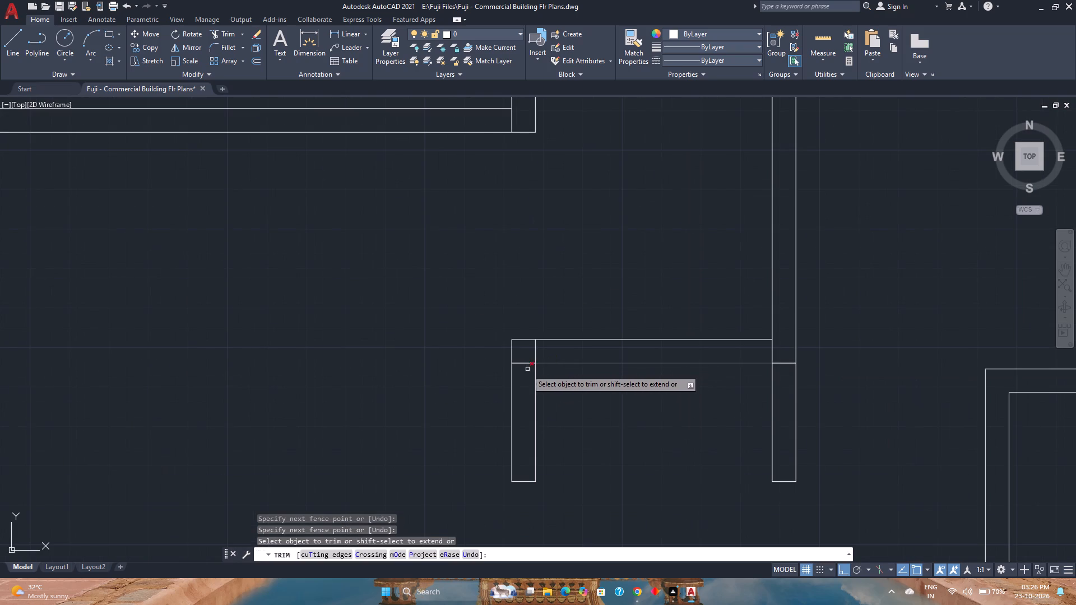
pyautogui.moveTo(522, 372); pyautogui.dragTo(551, 352)
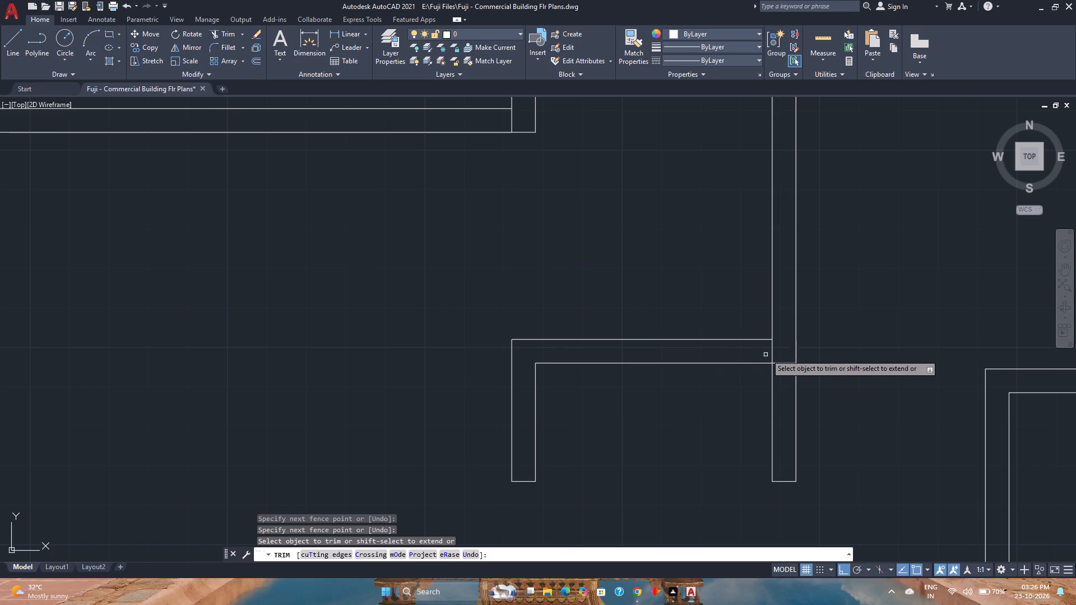
pyautogui.moveTo(769, 351); pyautogui.dragTo(790, 370)
pyautogui.scroll(-2, 766, 371)
pyautogui.scroll(-1, 724, 403)
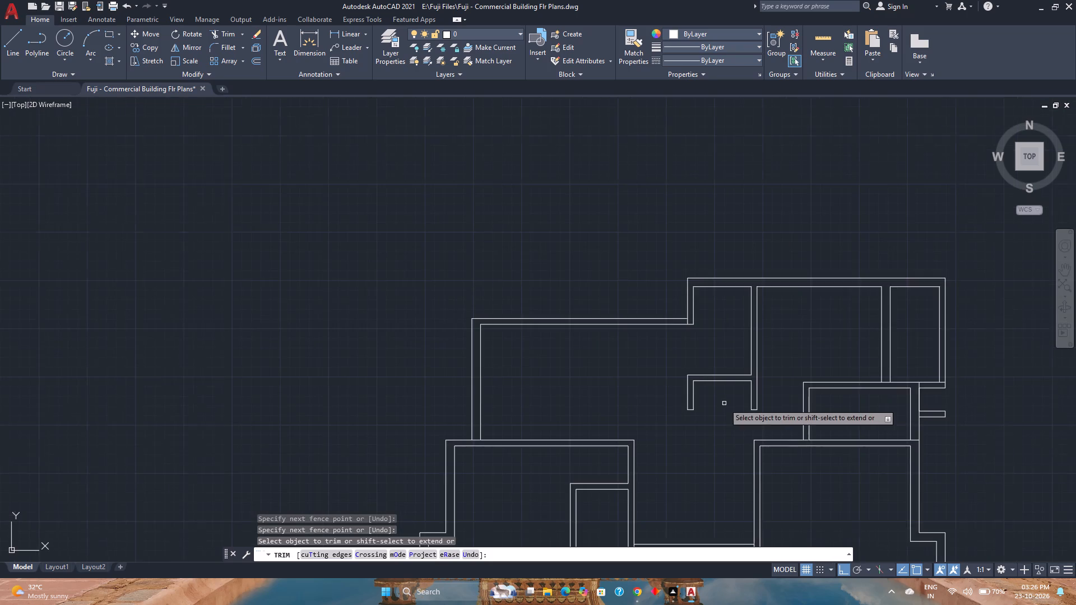
pyautogui.moveTo(724, 403); pyautogui.dragTo(500, 385, button='middle')
pyautogui.scroll(5, 476, 289)
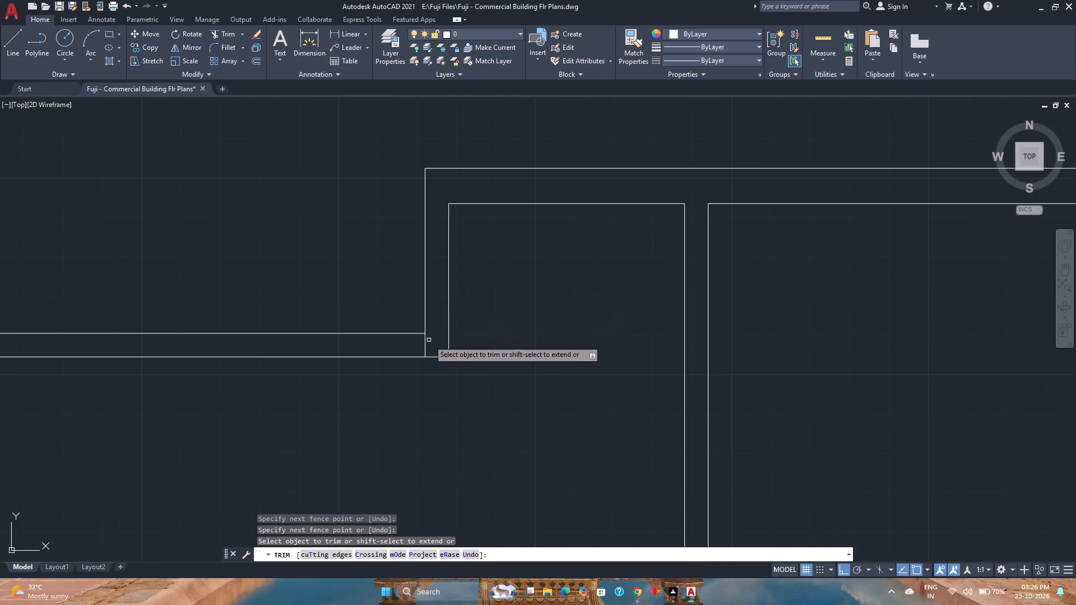
pyautogui.click(429, 341)
pyautogui.click(398, 343)
pyautogui.scroll(-3, 398, 343)
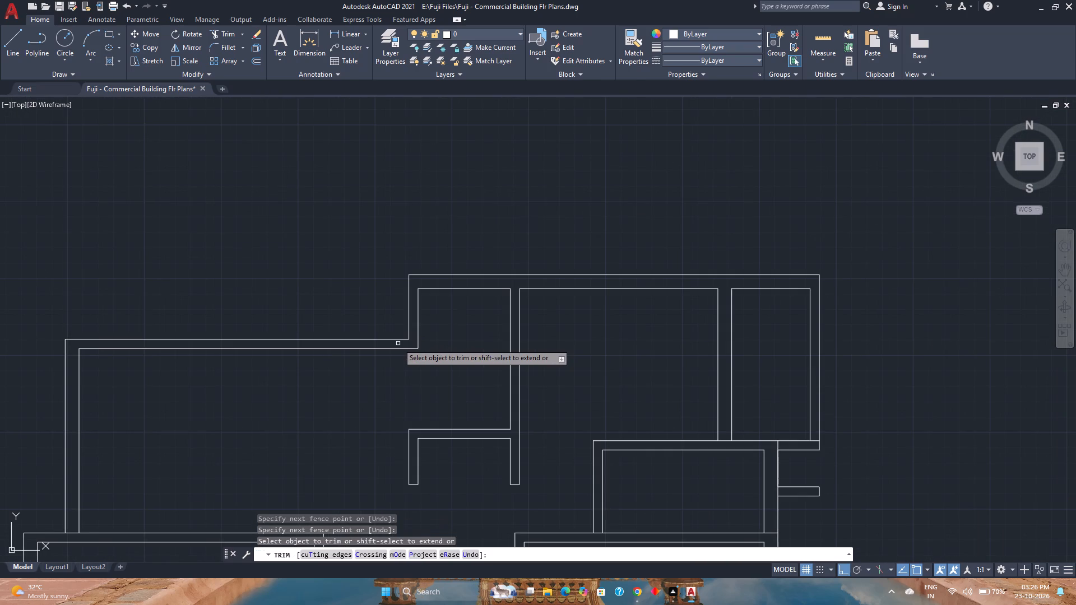
pyautogui.press('Escape')
# Check the dimensions of the new left room and the left upper room's walls with the quick measure tool.
pyautogui.scroll(-2, 441, 394)
pyautogui.moveTo(441, 394); pyautogui.dragTo(433, 332, button='middle')
pyautogui.middleClick(433, 332)
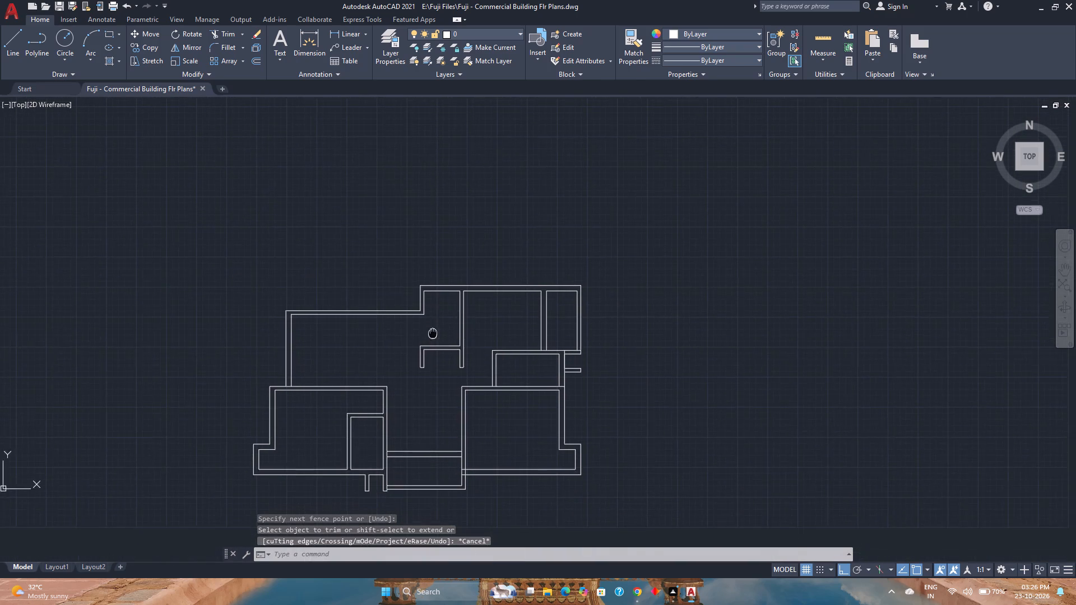
pyautogui.scroll(2, 375, 347)
pyautogui.moveTo(375, 347); pyautogui.dragTo(423, 304, button='middle')
pyautogui.moveTo(423, 304); pyautogui.dragTo(426, 298, button='middle')
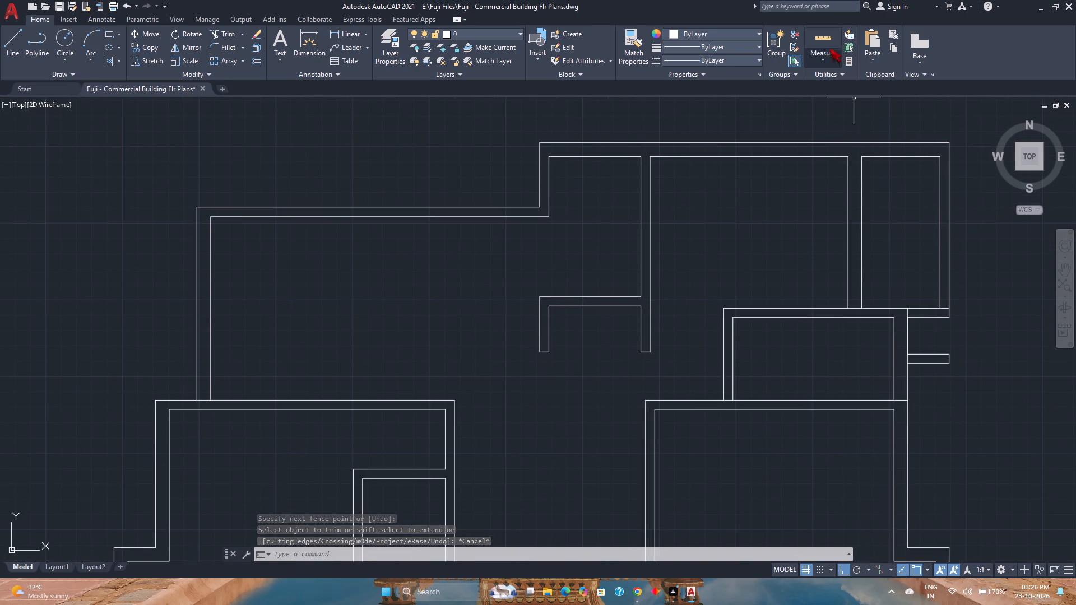
pyautogui.click(827, 42)
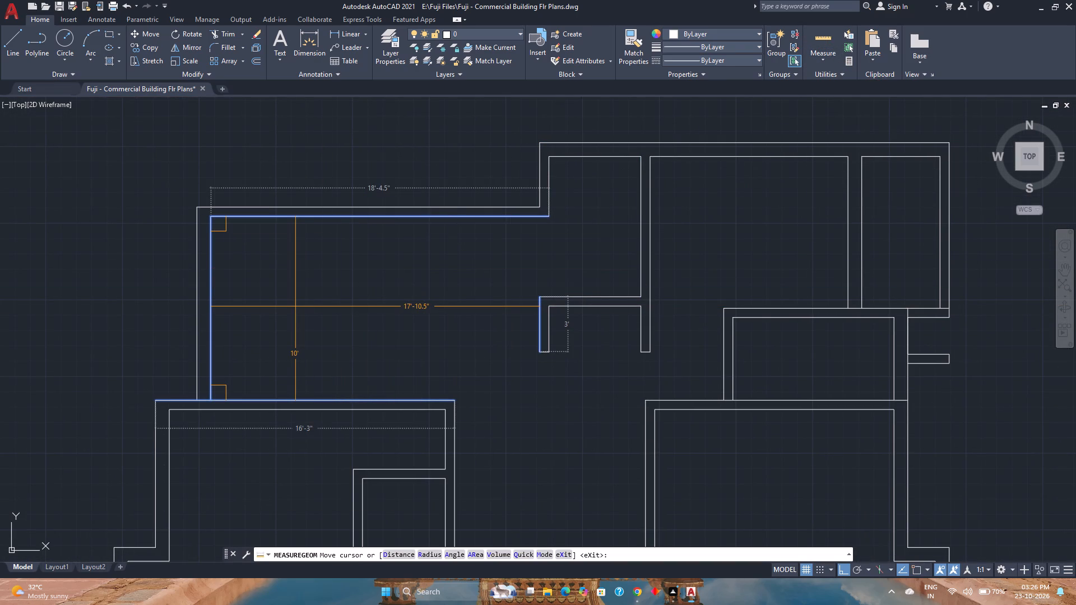
pyautogui.scroll(-1, 259, 328)
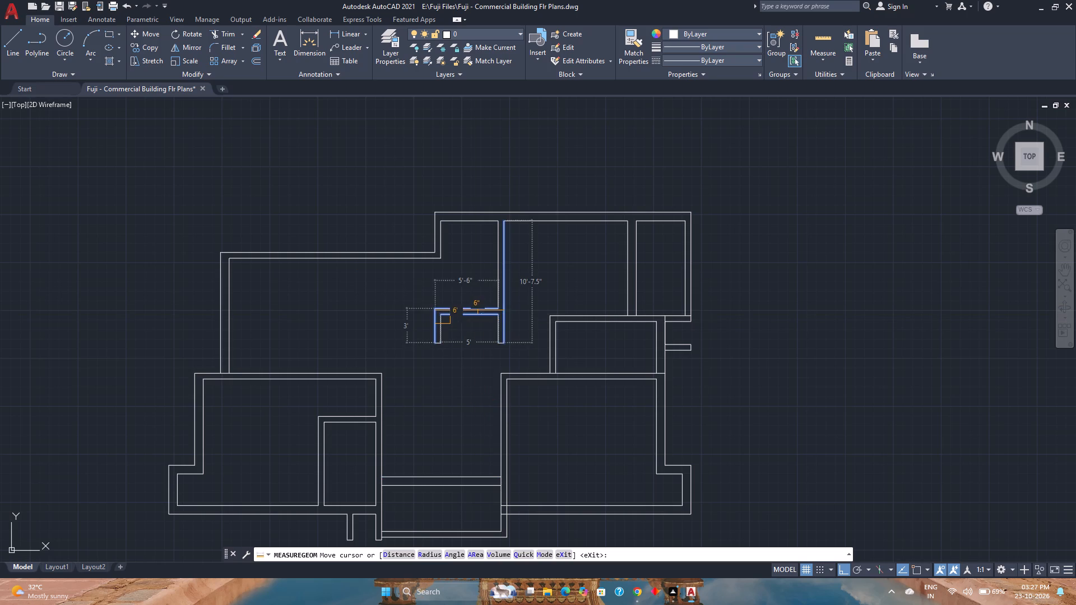
pyautogui.press('Escape')
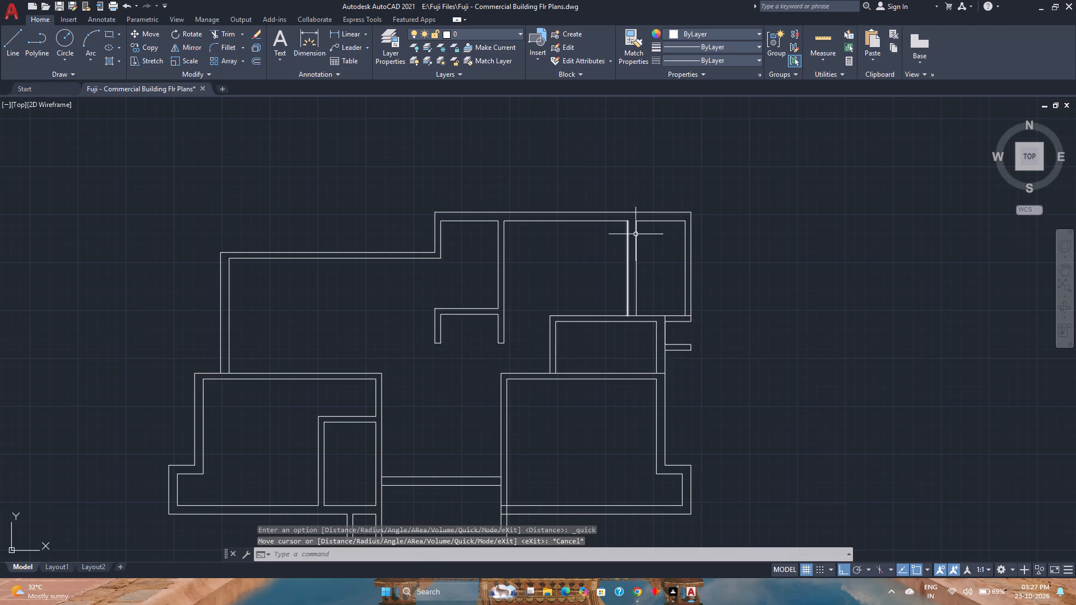
# Draw a 6' vertical line upward from the upper block's outer top wall, aligned with the right face of its right-hand partition.
pyautogui.scroll(1, 636, 224)
pyautogui.moveTo(634, 223); pyautogui.dragTo(541, 322, button='middle')
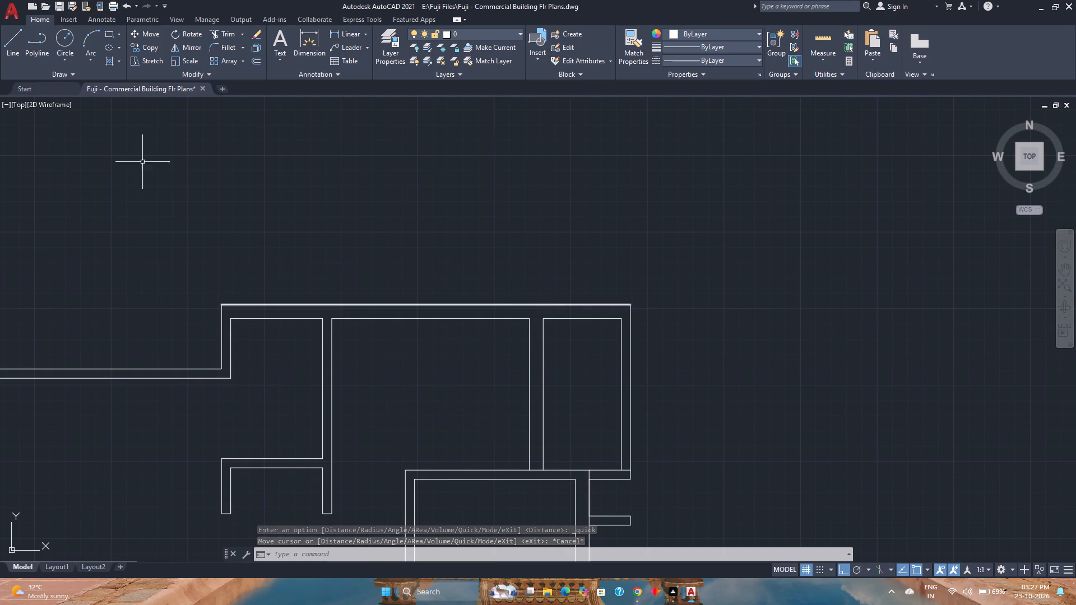
pyautogui.click(22, 42)
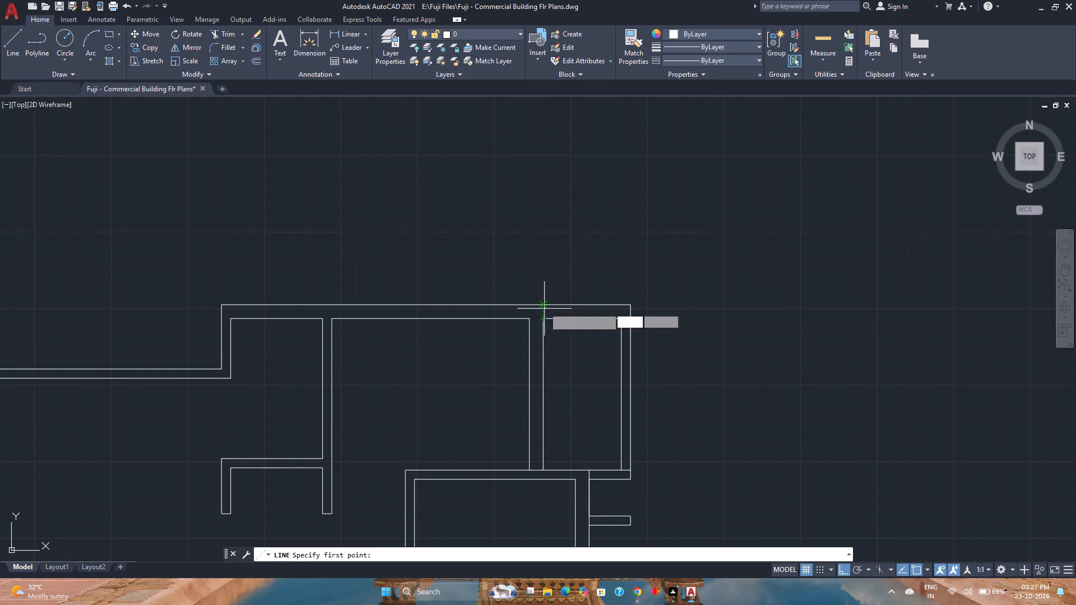
pyautogui.click(544, 306)
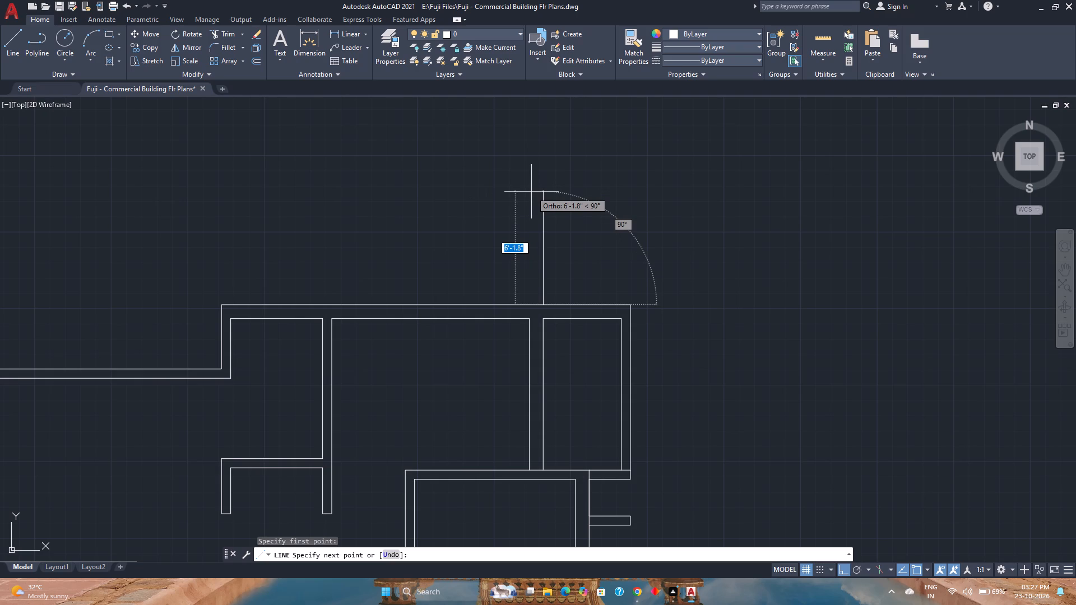
pyautogui.write("6'")
pyautogui.press('Return')
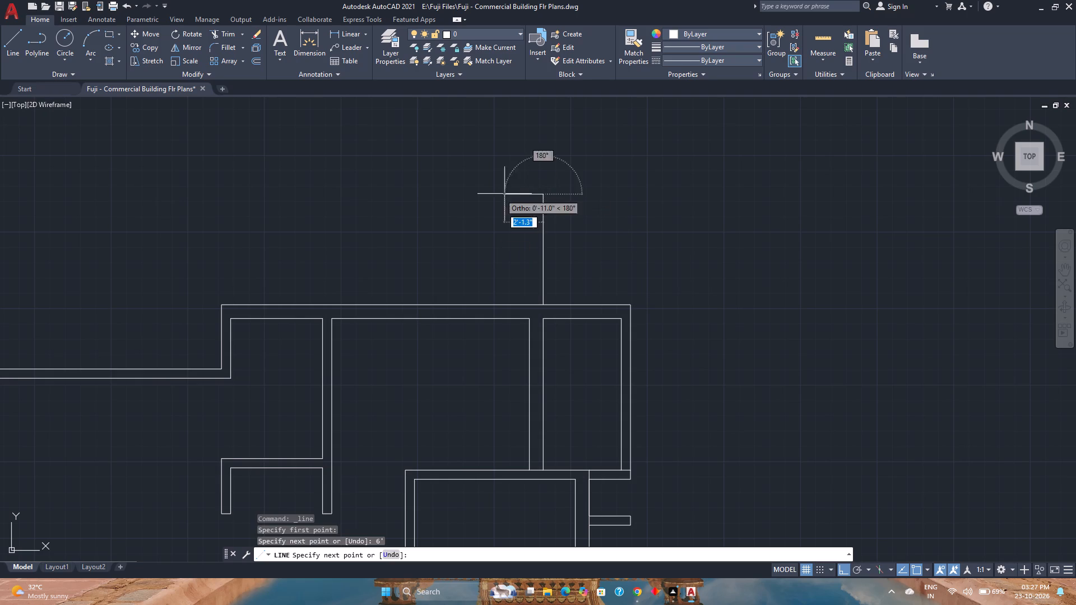
pyautogui.press('Escape')
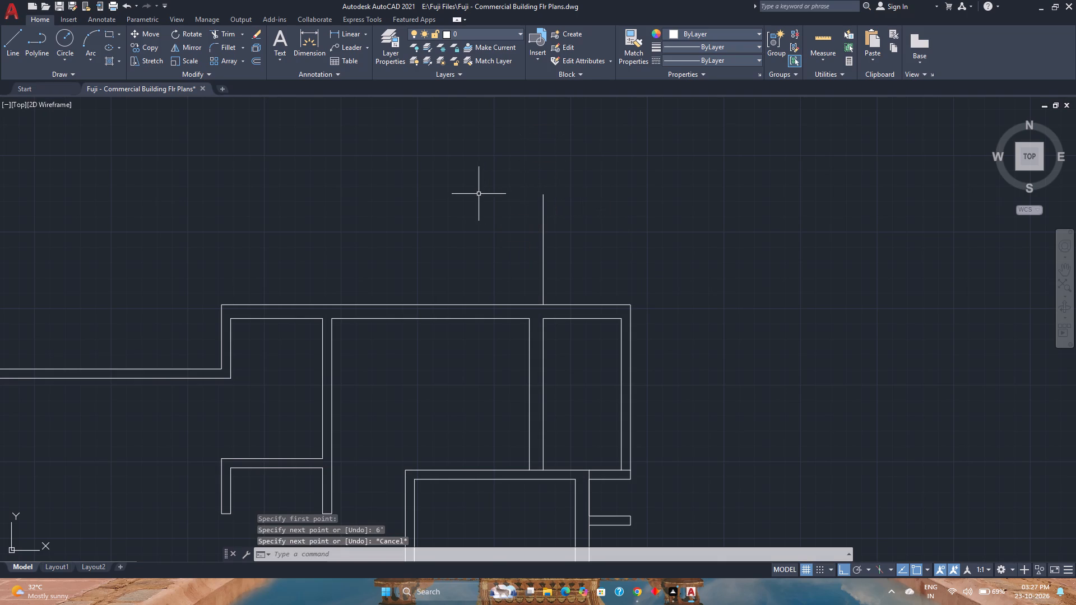
# Offset the new vertical line above the upper block 9" to the left.
pyautogui.click(252, 63)
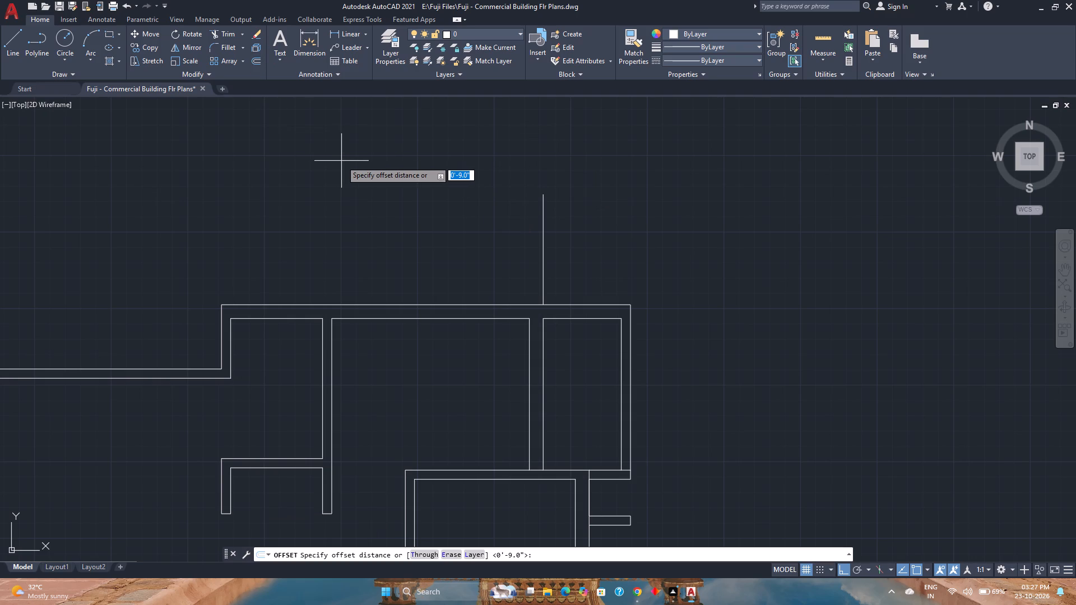
pyautogui.press('9')
pyautogui.press('Return')
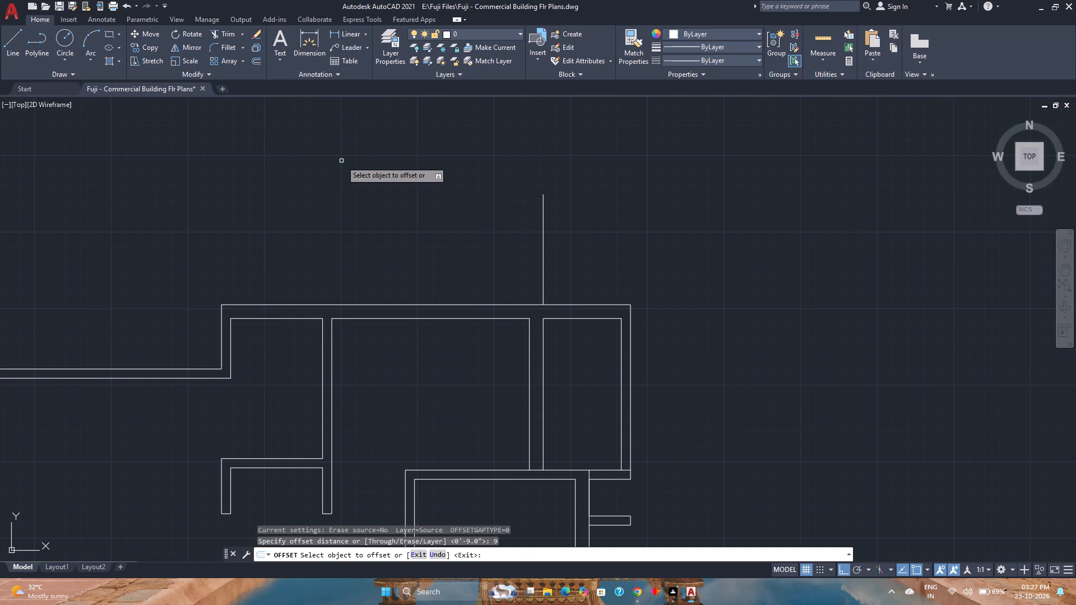
pyautogui.click(543, 255)
pyautogui.click(521, 257)
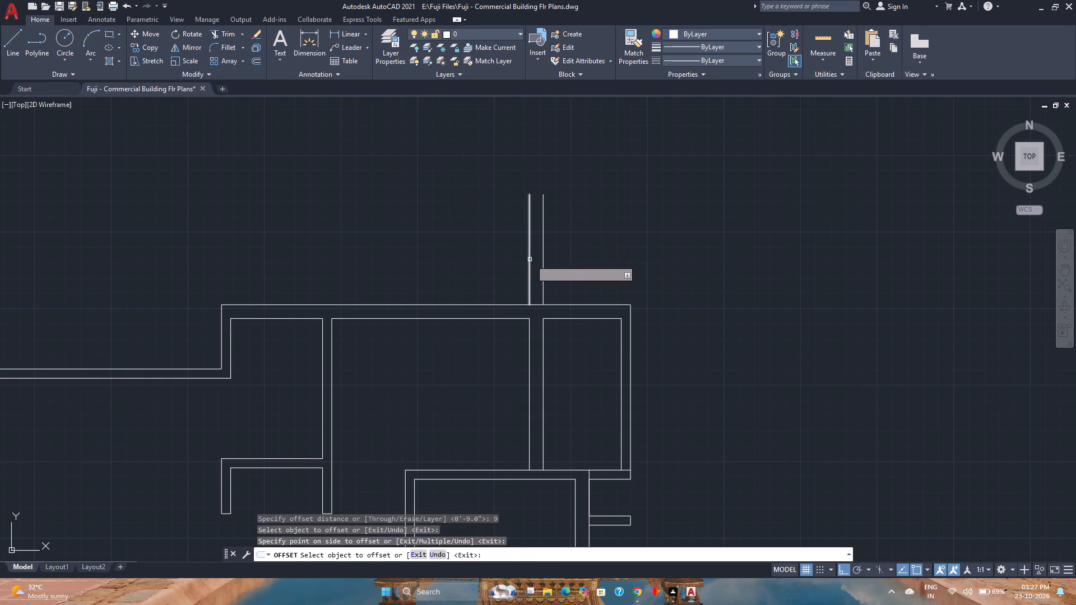
# Offset the left line of the wall pair above the upper block 5' to the left, and offset that copy another 9" left.
pyautogui.click(530, 259)
pyautogui.write("5'0")
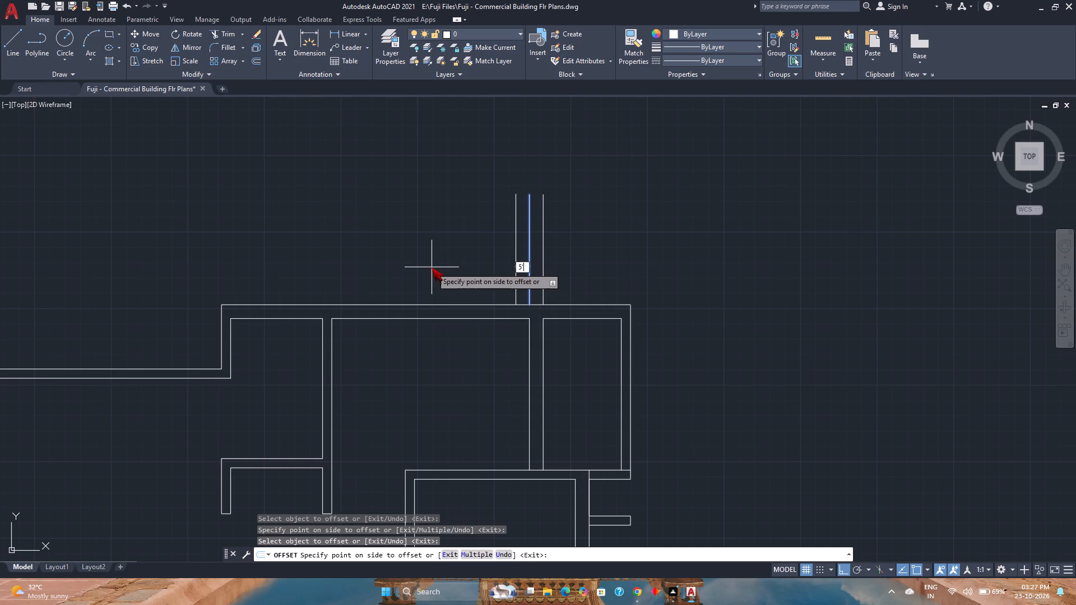
pyautogui.press('BackSpace')
pyautogui.press('Return')
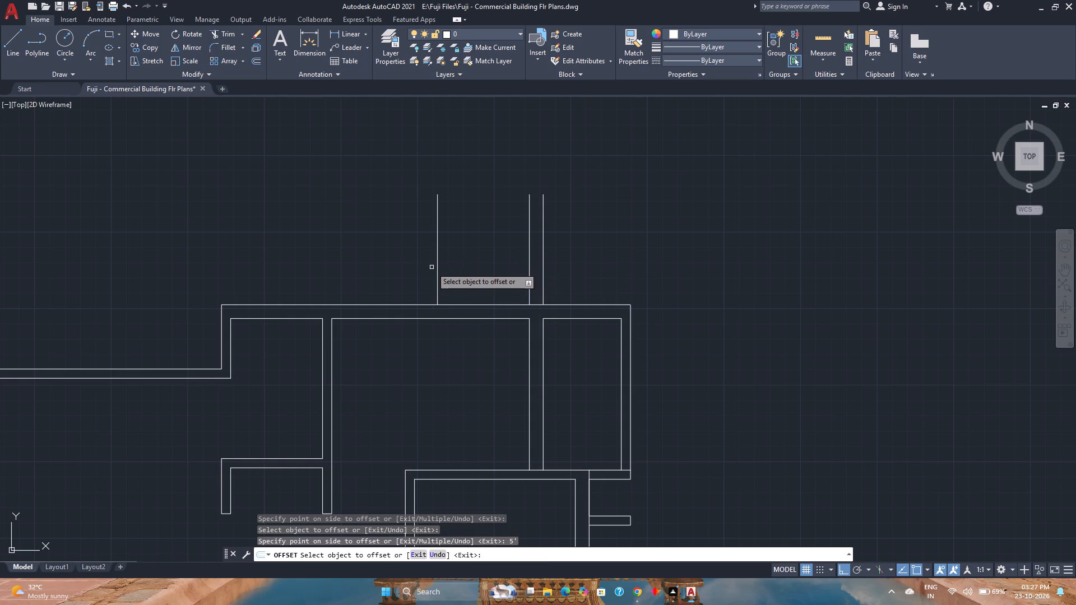
pyautogui.click(437, 248)
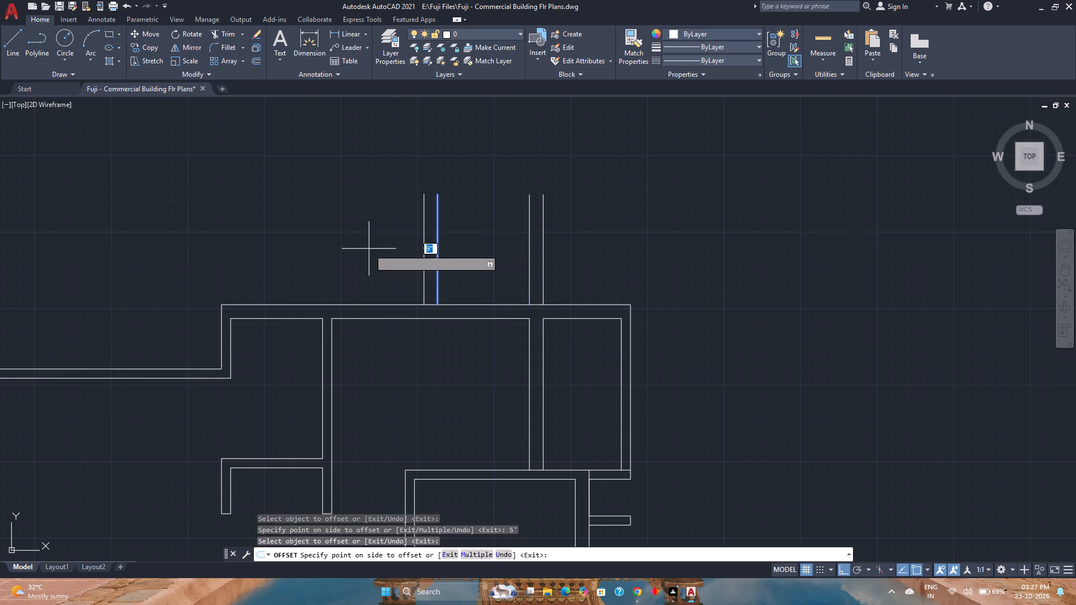
pyautogui.click(365, 248)
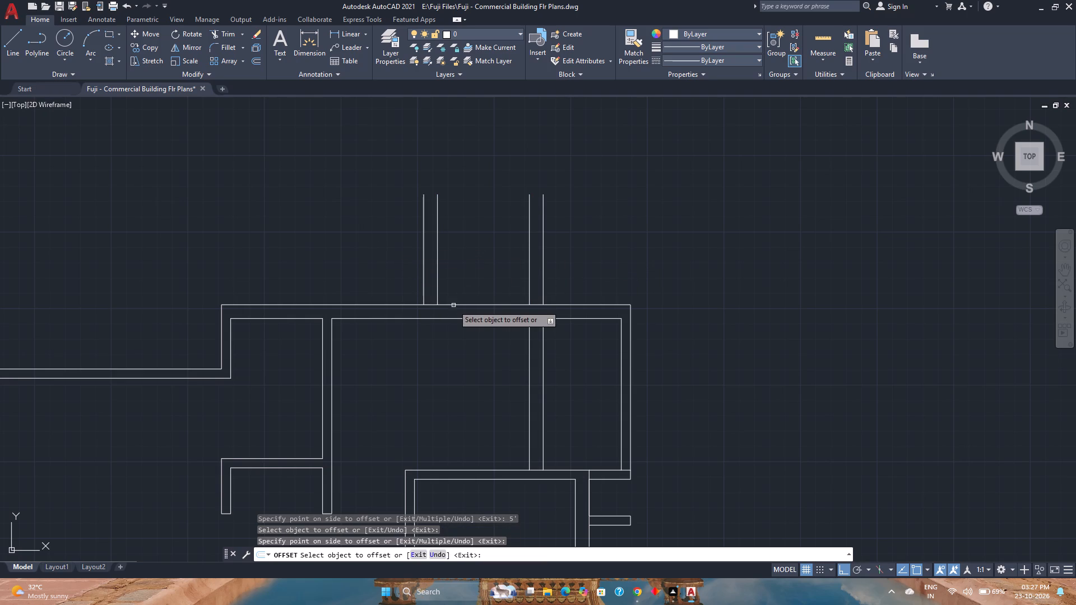
# Offset the upper block's outer top wall line 6' upward, and offset the resulting line another 9" upward.
pyautogui.click(468, 304)
pyautogui.write("6'")
pyautogui.press('Return')
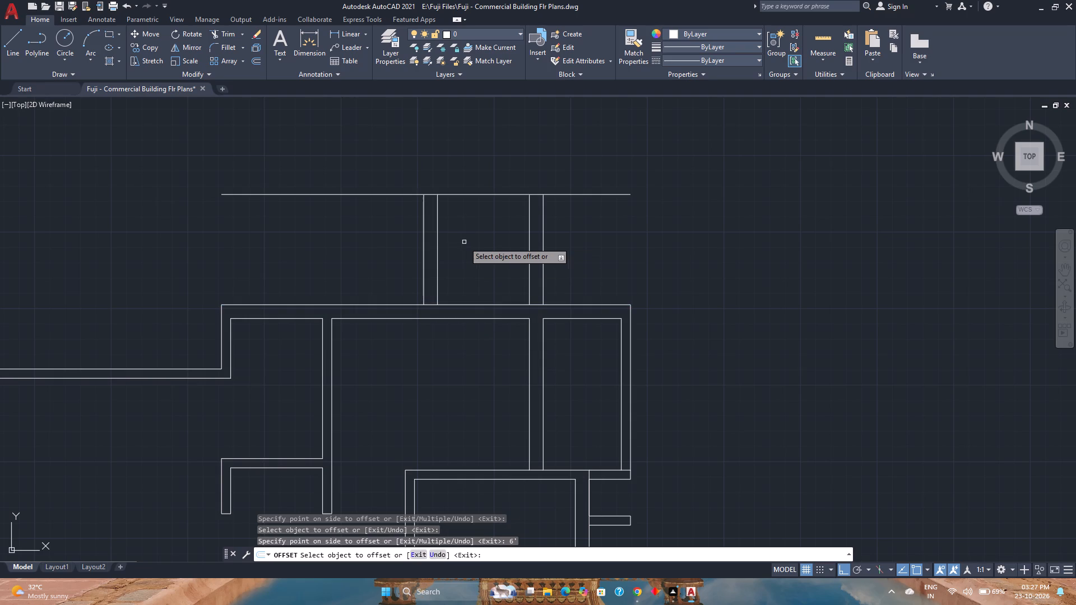
pyautogui.click(494, 195)
pyautogui.click(498, 171)
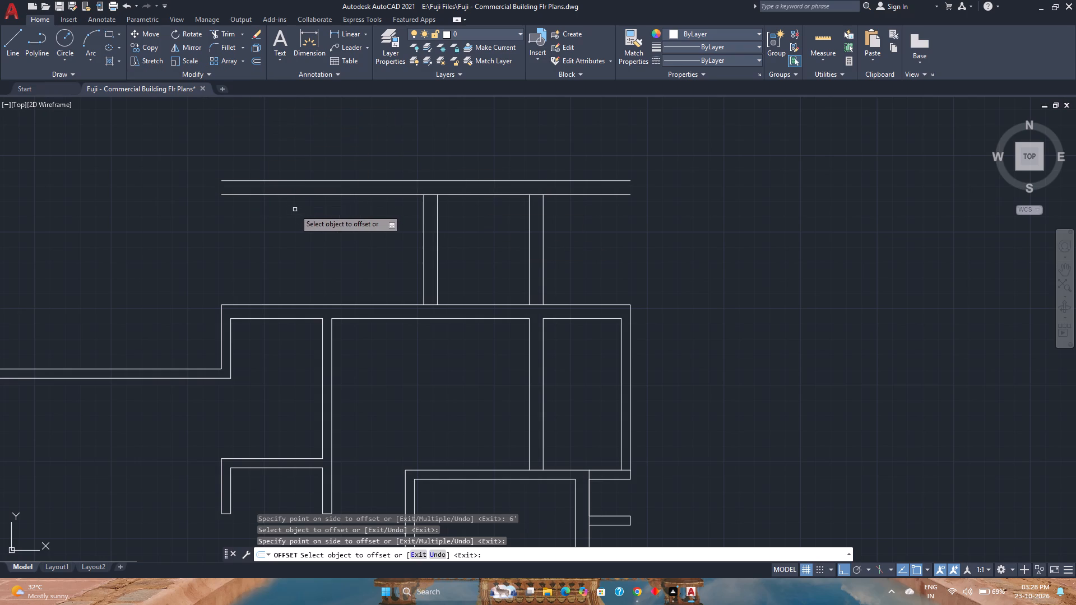
# Fillet the inner and outer lines at both top corners of the new room above the upper block, using multiple mode at zero radius.
pyautogui.click(217, 48)
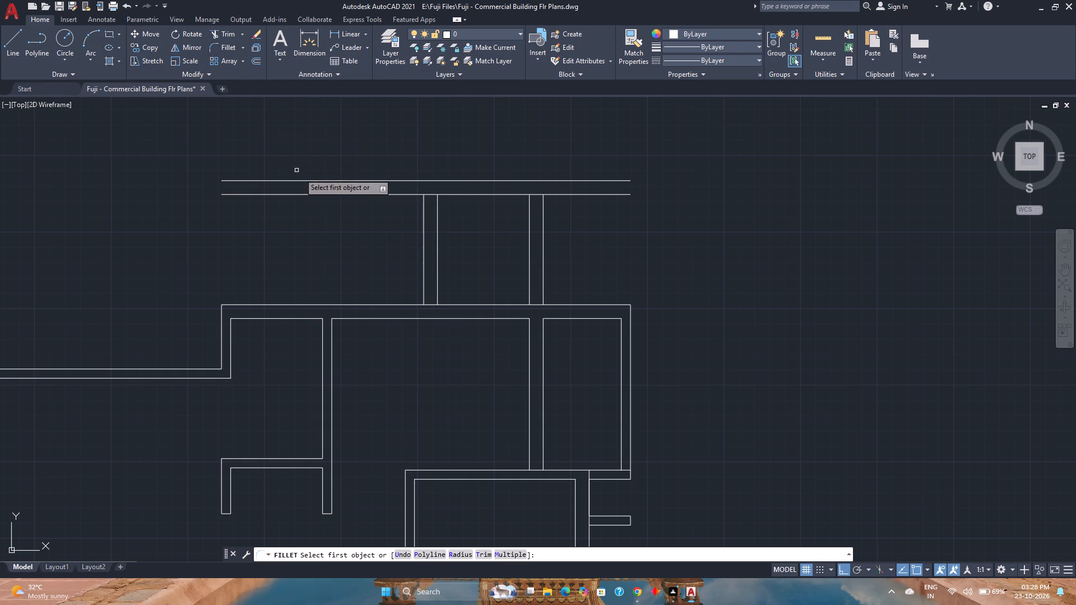
pyautogui.press('m')
pyautogui.press('Return')
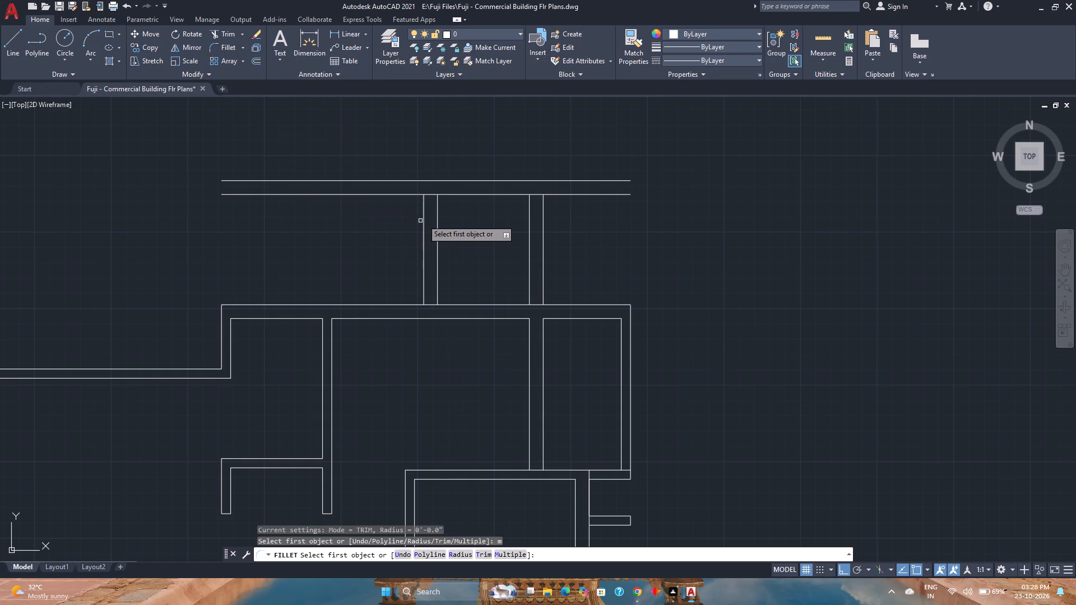
pyautogui.click(424, 219)
pyautogui.click(436, 181)
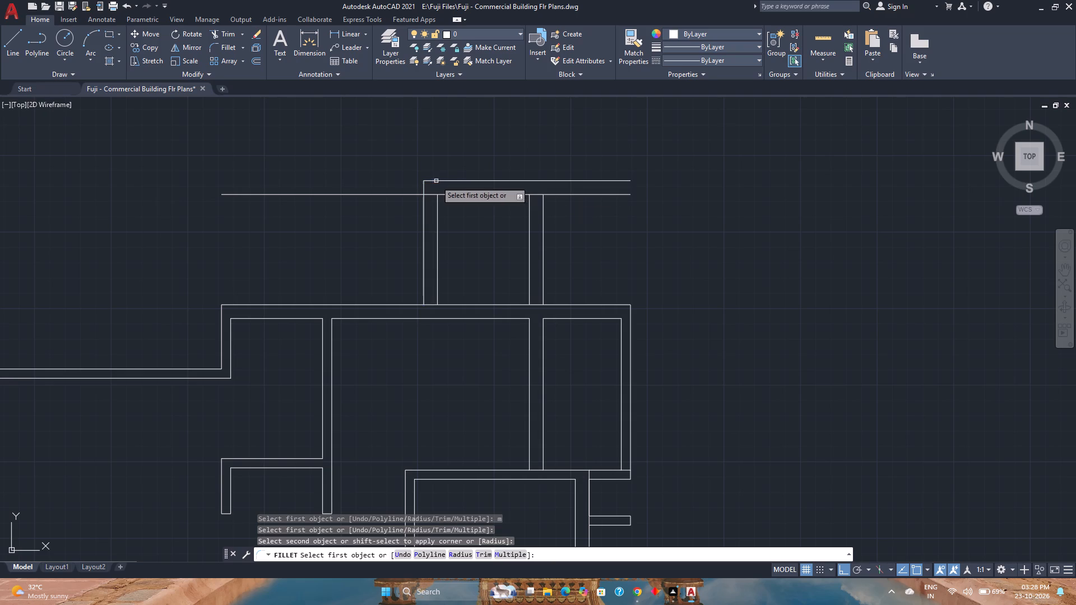
pyautogui.click(437, 205)
pyautogui.click(450, 195)
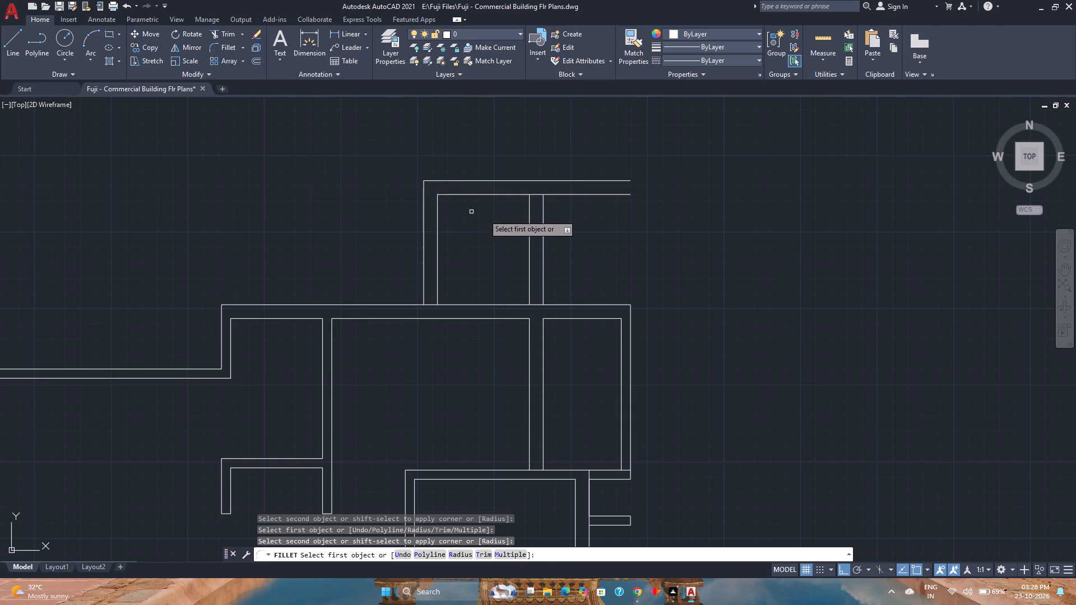
pyautogui.click(520, 195)
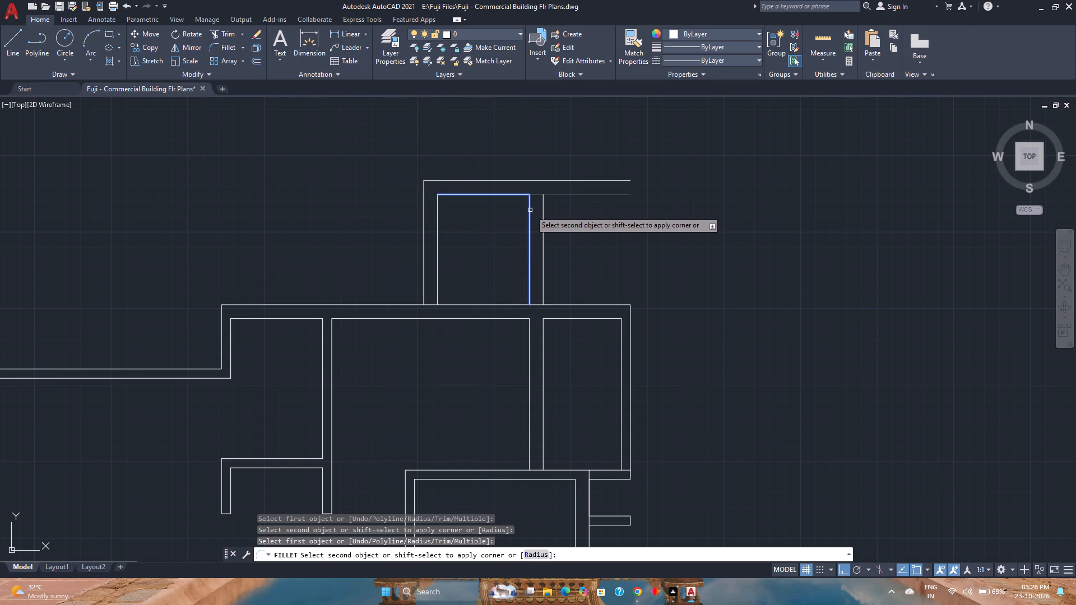
pyautogui.click(530, 211)
pyautogui.click(539, 180)
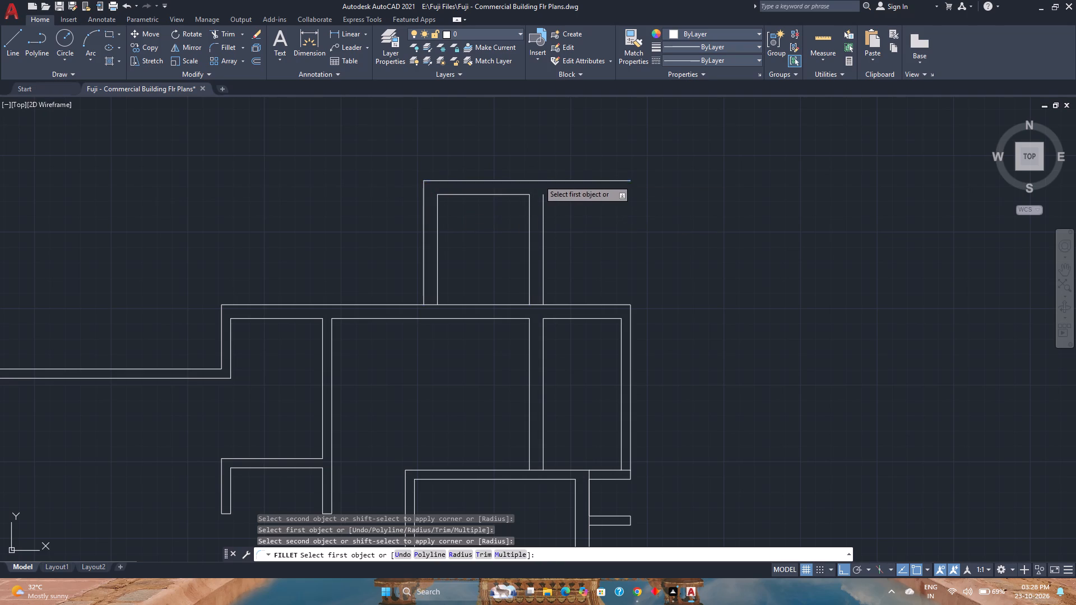
pyautogui.click(543, 206)
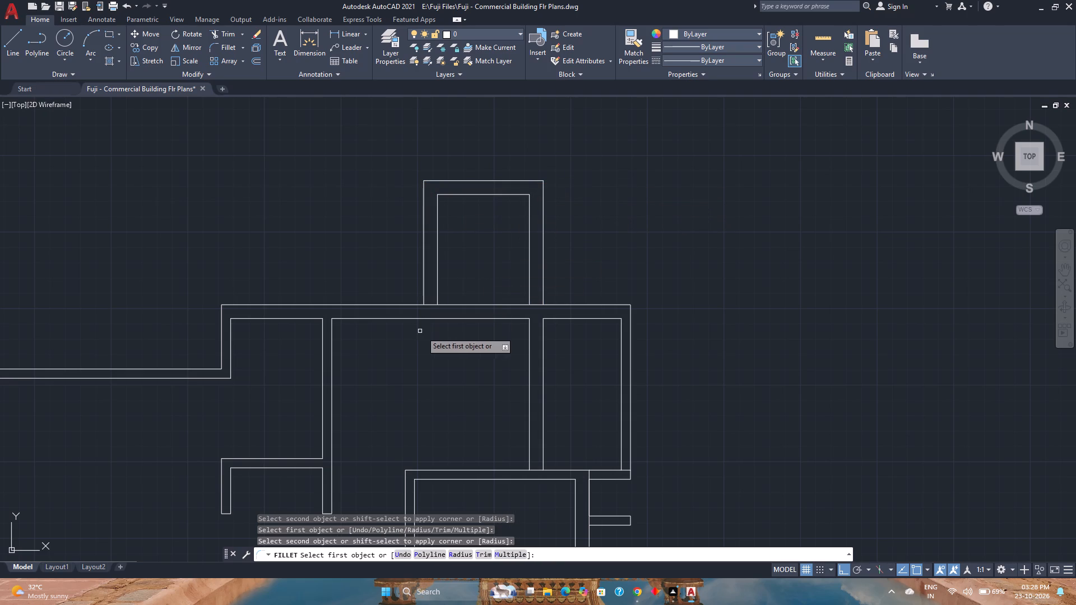
pyautogui.press('Escape')
# Offset the connected left room's outer left wall line 4' to the left, and offset that copy another 6" left.
pyautogui.scroll(-1, 428, 327)
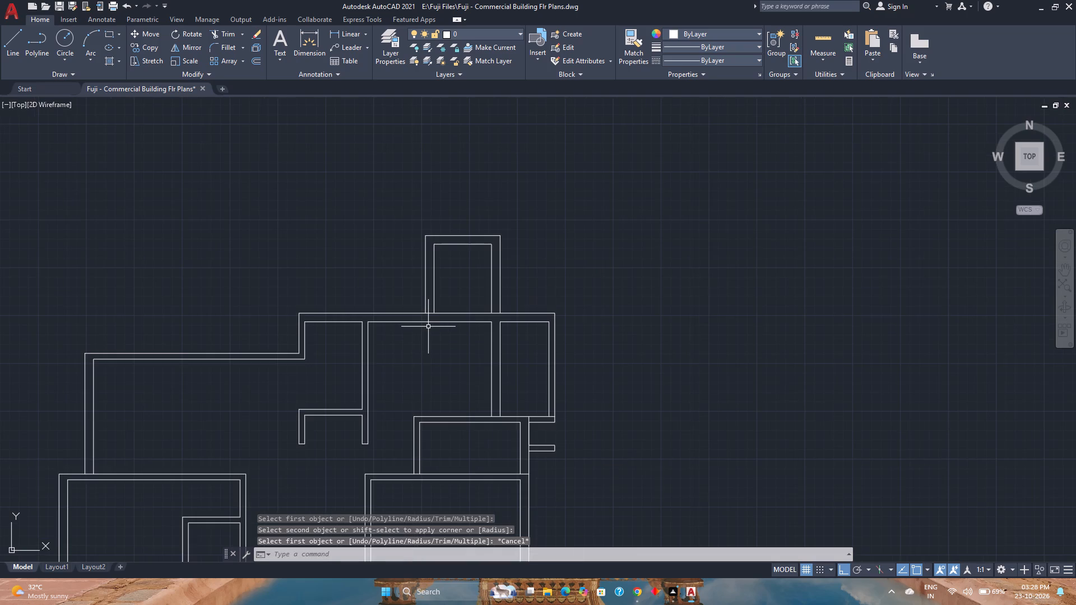
pyautogui.moveTo(434, 333); pyautogui.dragTo(457, 295, button='middle')
pyautogui.scroll(2, 457, 295)
pyautogui.scroll(-3, 457, 295)
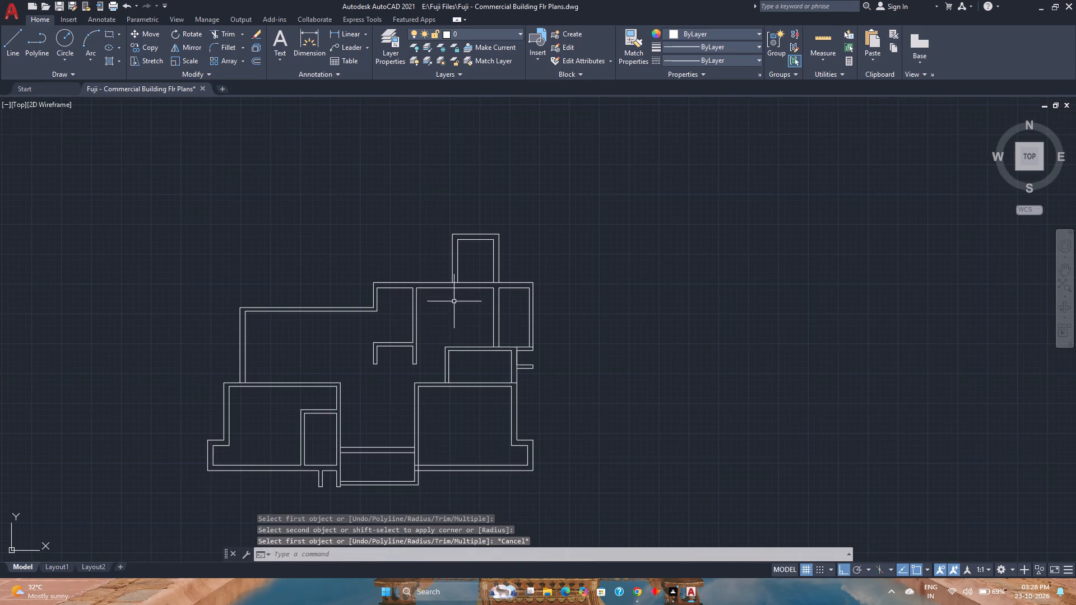
pyautogui.moveTo(454, 324); pyautogui.dragTo(456, 284, button='middle')
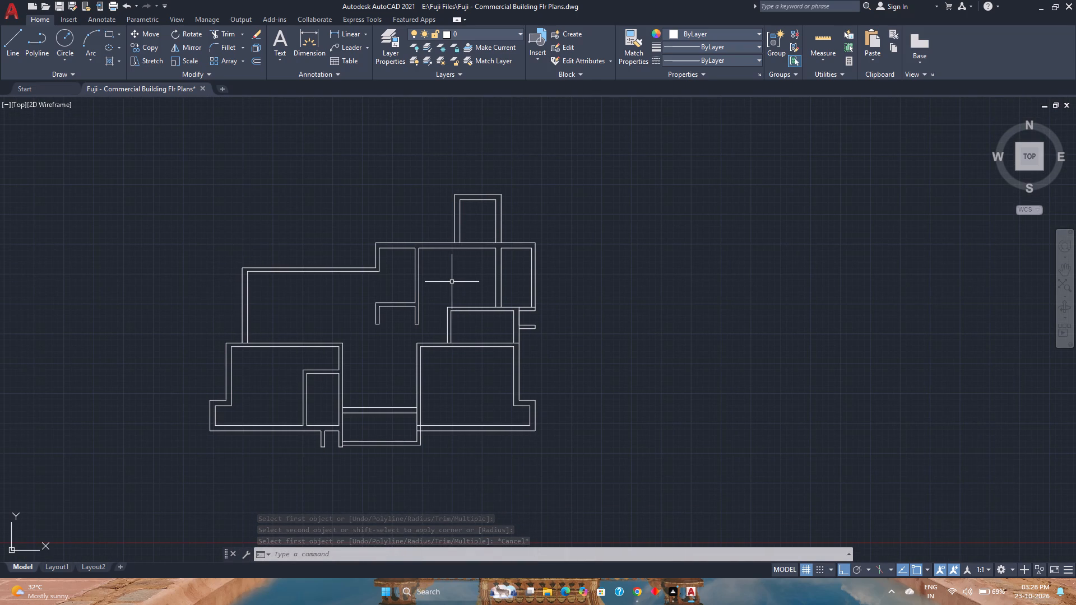
pyautogui.scroll(1, 463, 281)
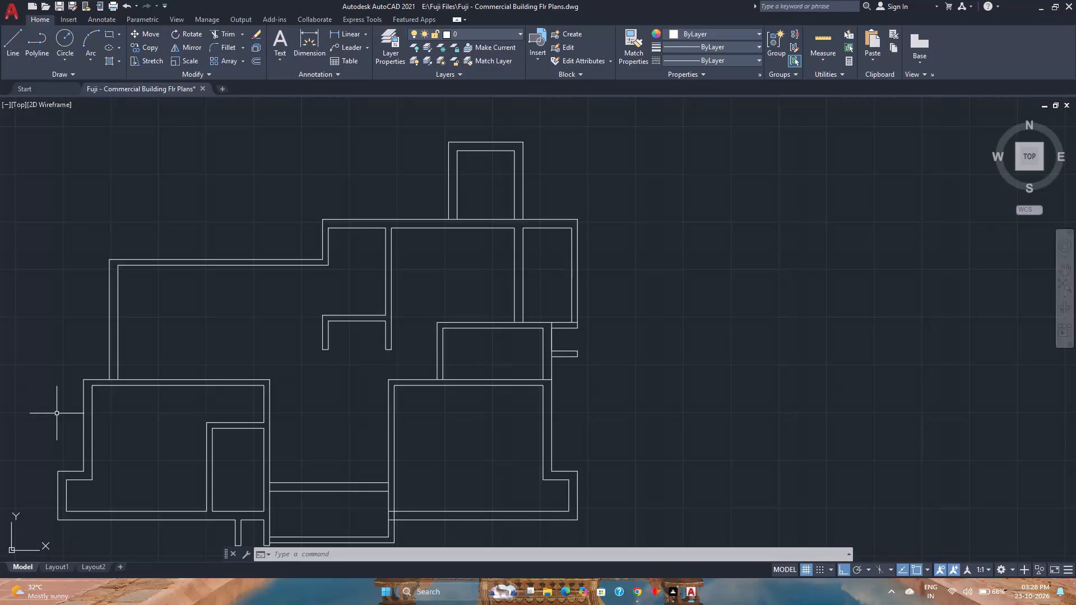
pyautogui.moveTo(57, 413); pyautogui.dragTo(221, 399, button='middle')
pyautogui.middleClick(221, 399)
pyautogui.scroll(2, 239, 286)
pyautogui.click(253, 61)
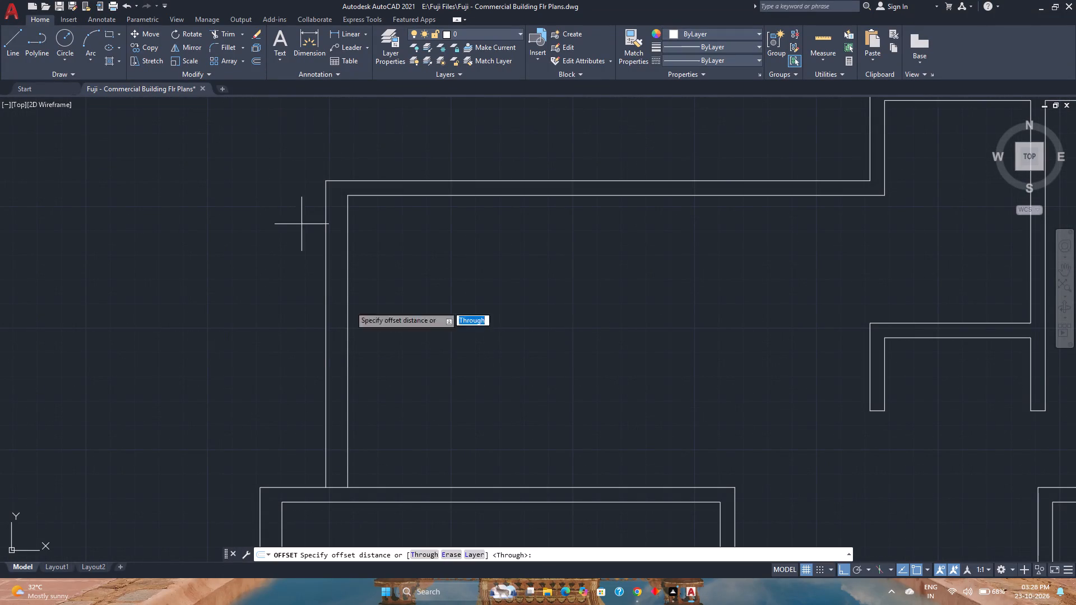
pyautogui.write("4'")
pyautogui.press('Return')
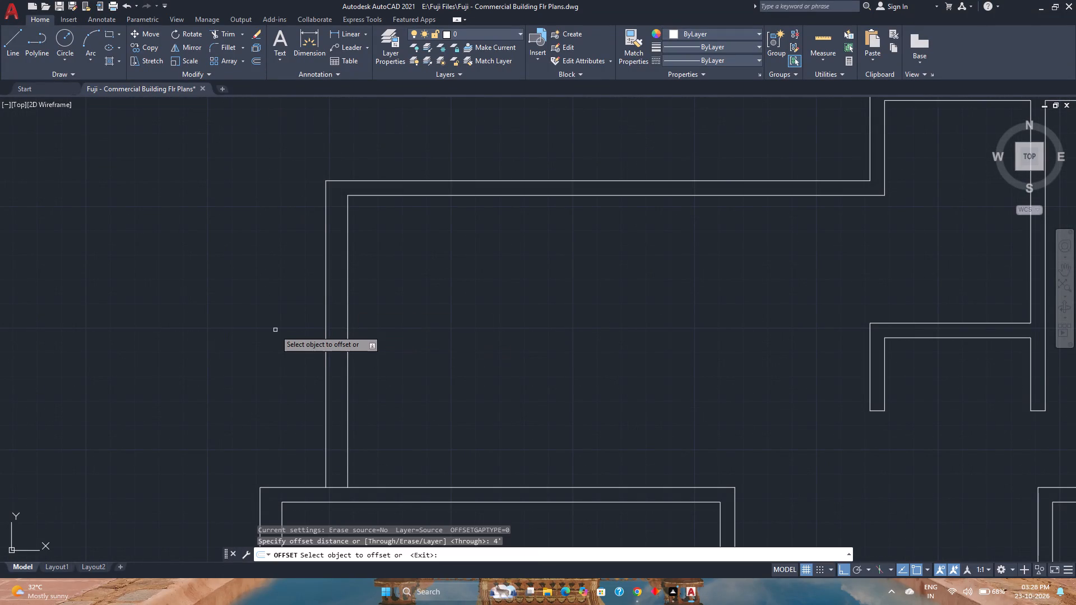
pyautogui.click(327, 287)
pyautogui.click(150, 296)
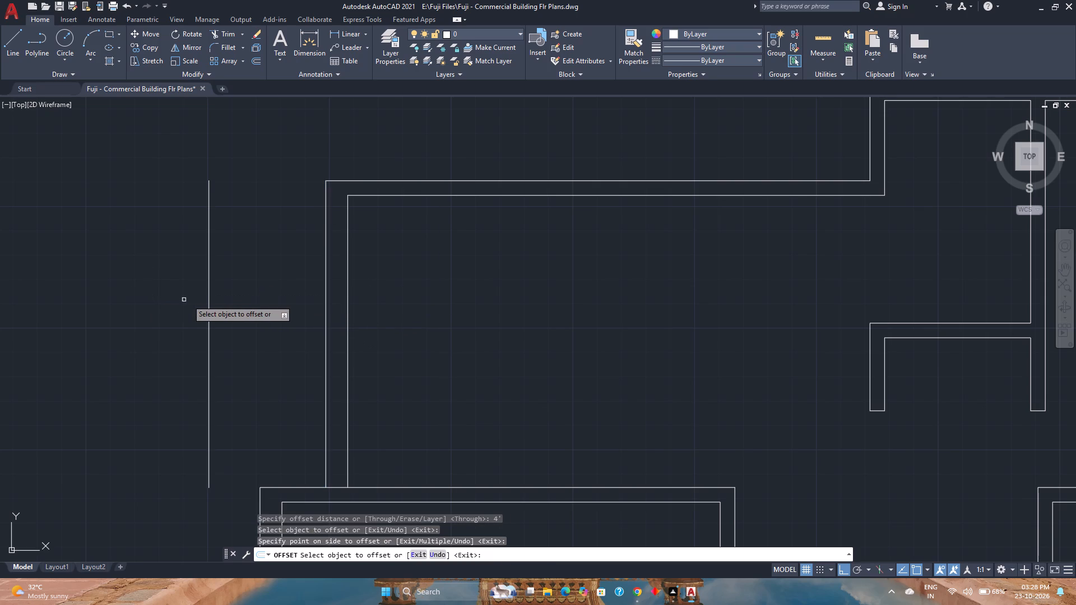
pyautogui.click(207, 291)
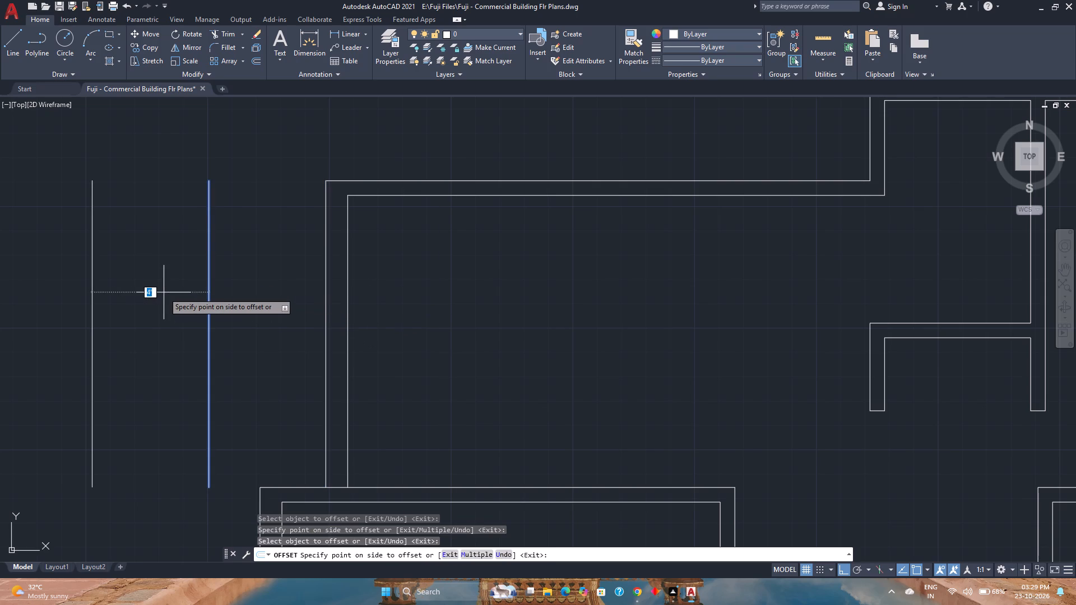
pyautogui.press('6')
pyautogui.press('Return')
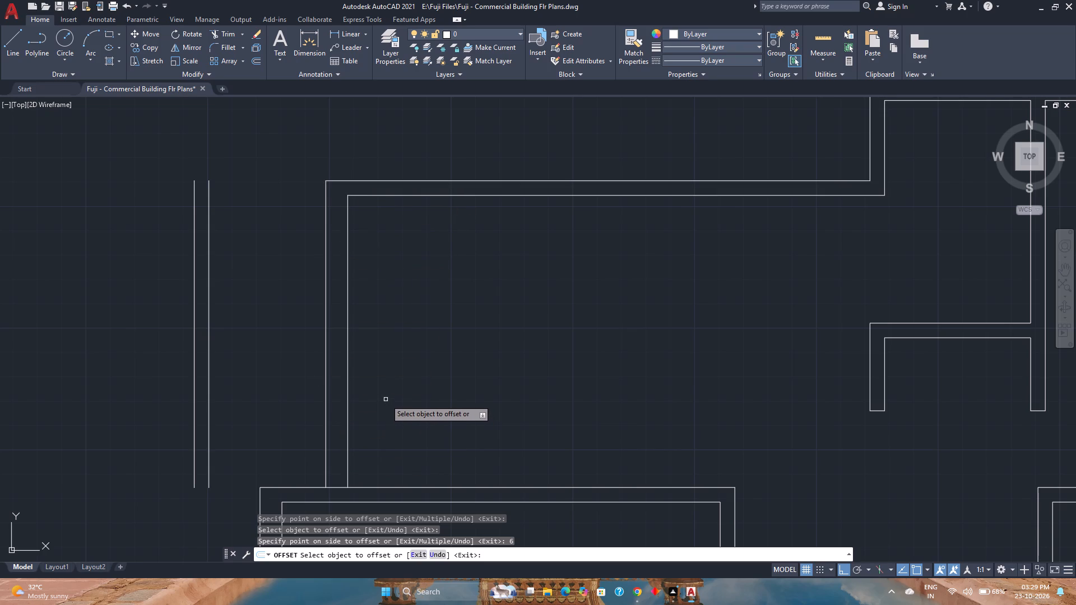
# Offset the lower left room's outer top line 4.5" downward and the connected left room's inner top wall line 4.5" upward.
pyautogui.moveTo(372, 412); pyautogui.dragTo(379, 356, button='middle')
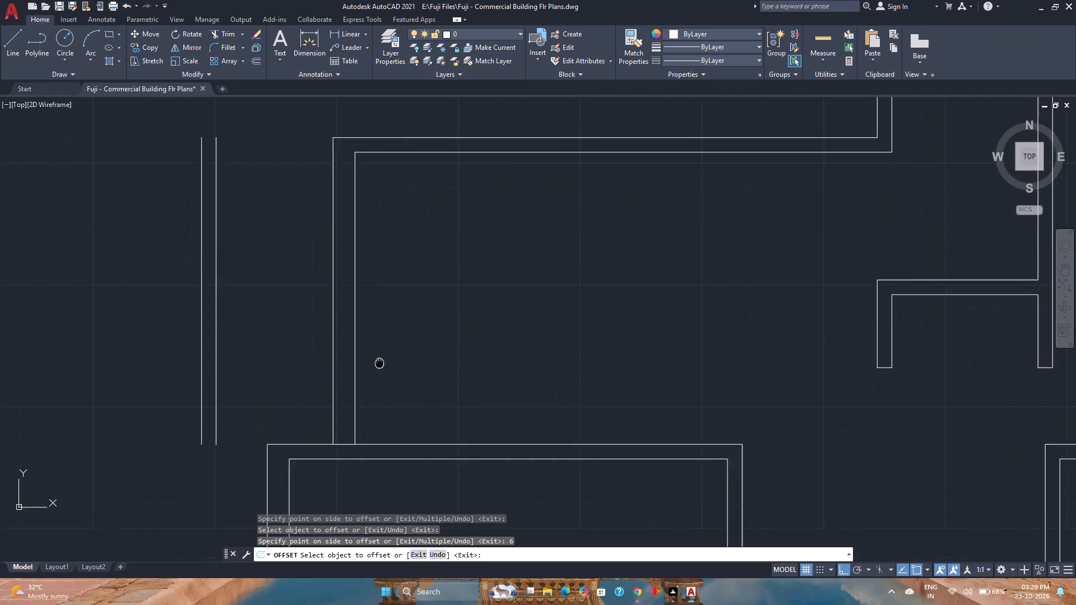
pyautogui.moveTo(379, 356); pyautogui.dragTo(381, 350, button='middle')
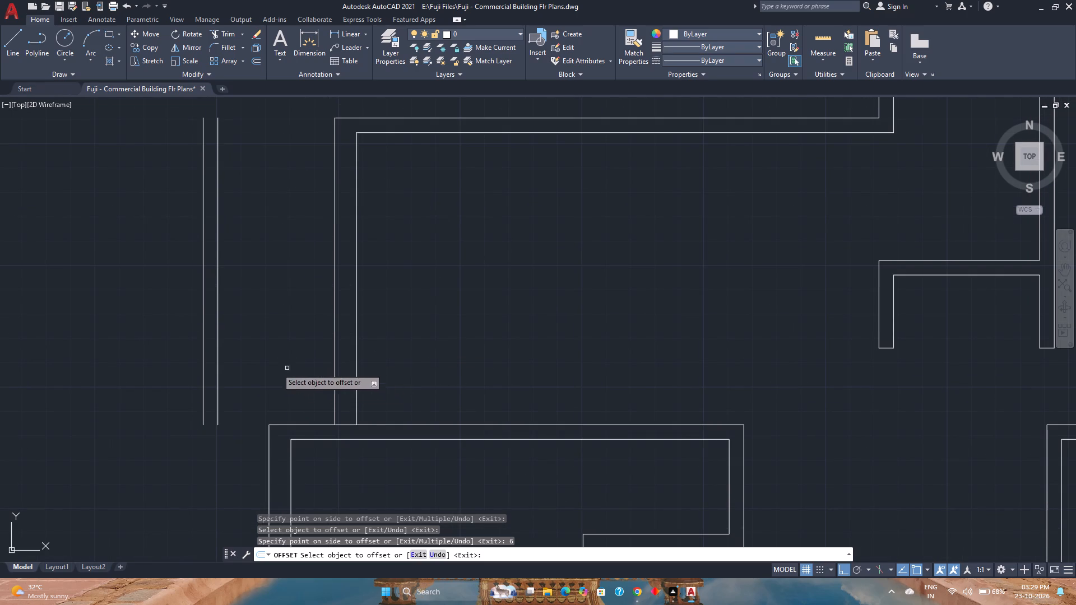
pyautogui.click(289, 425)
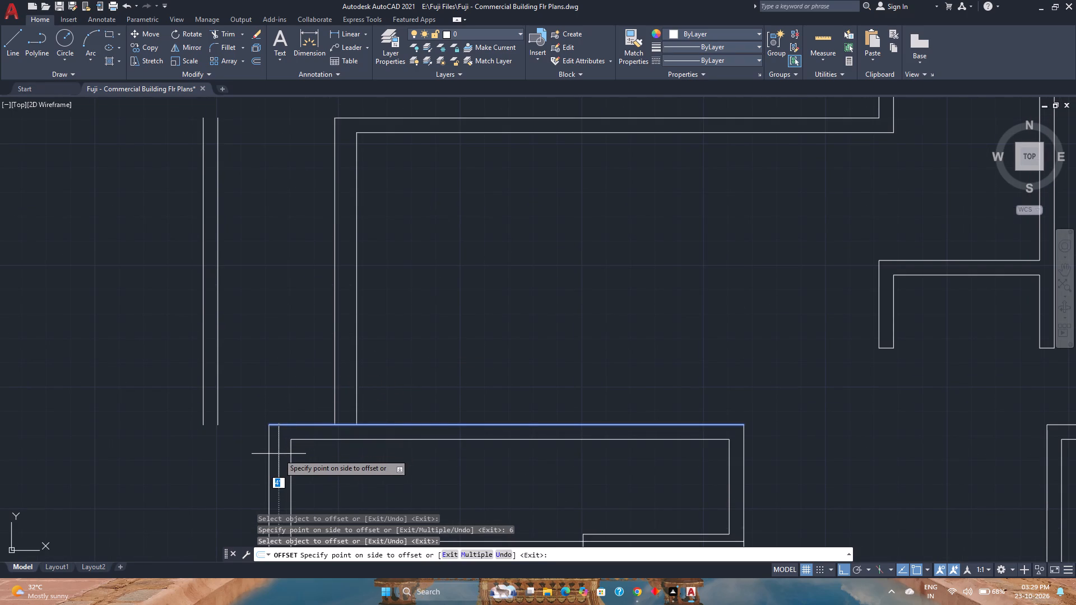
pyautogui.write('4.5')
pyautogui.press('Return')
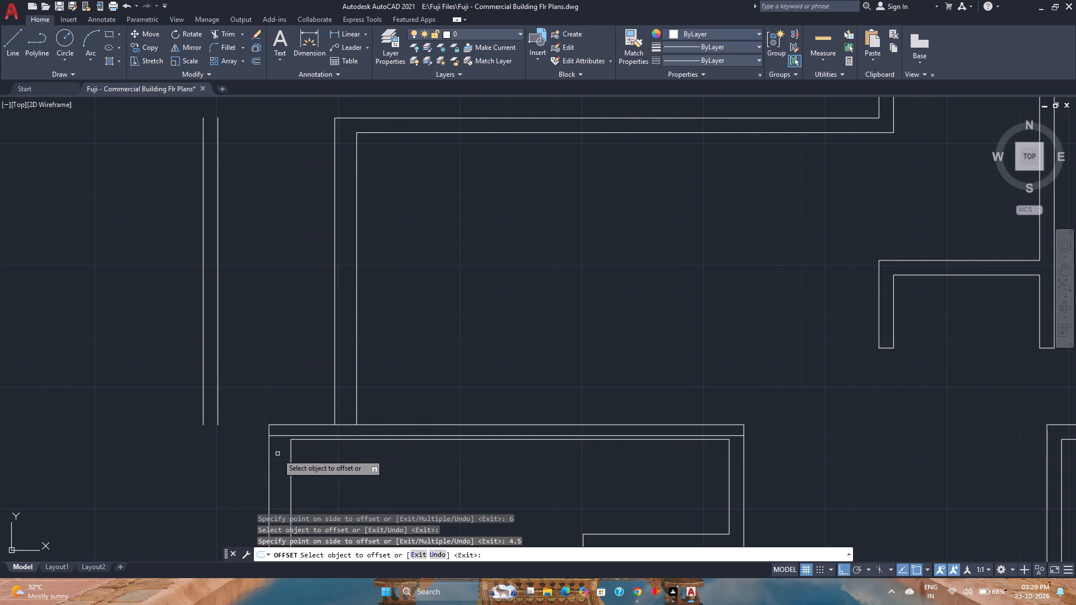
pyautogui.click(379, 131)
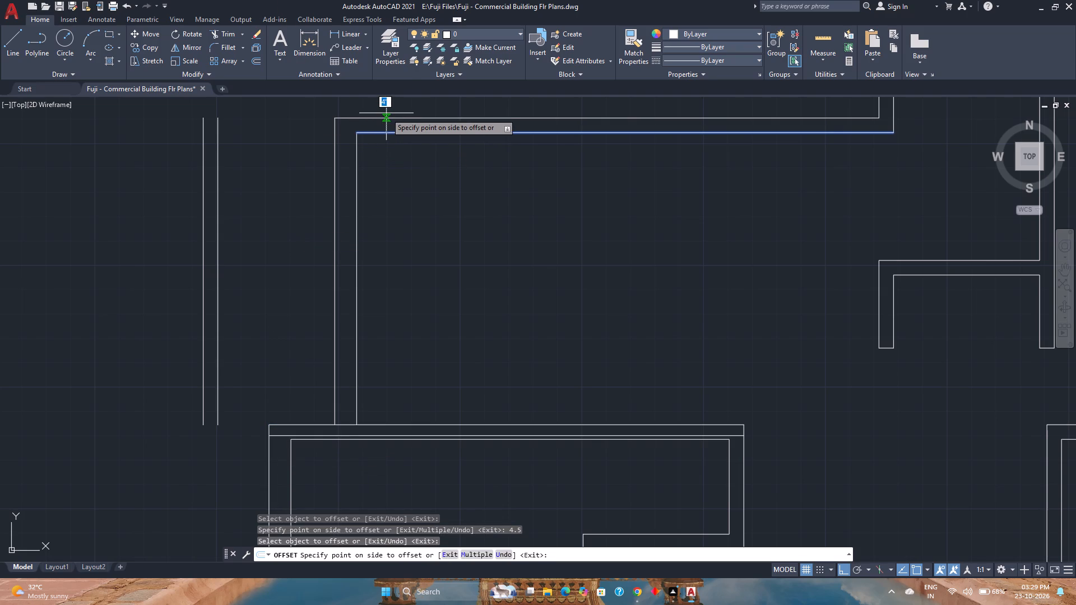
pyautogui.write('4.5')
pyautogui.press('Return')
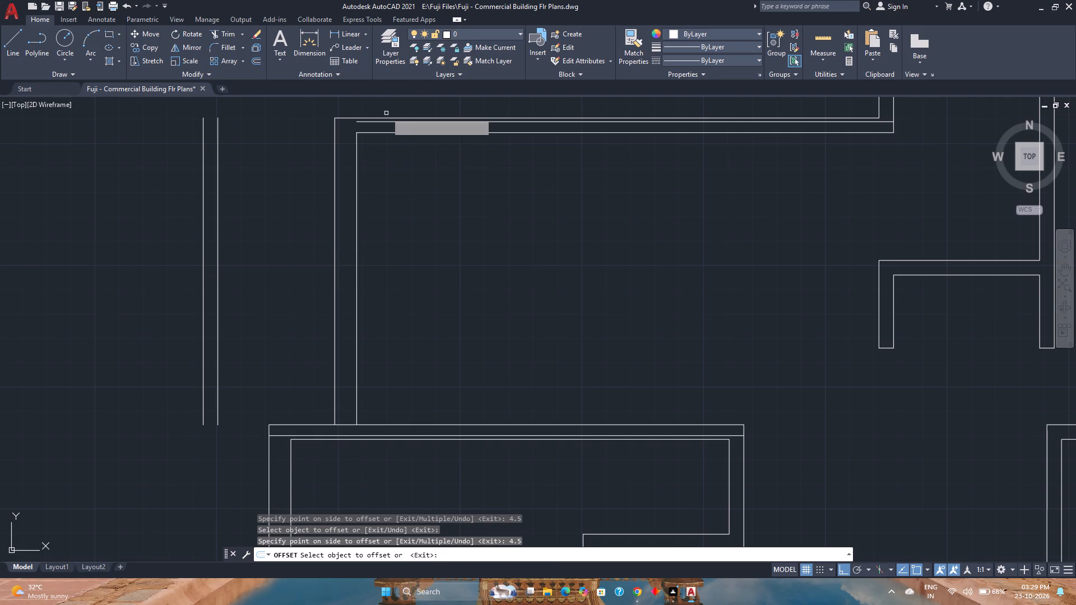
pyautogui.press('Escape')
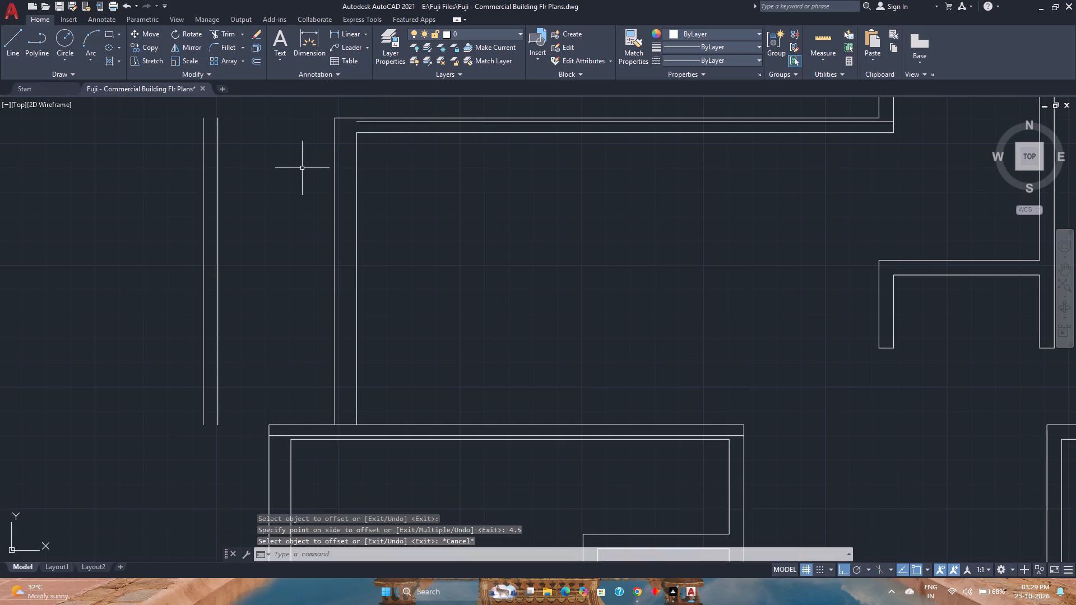
# Fillet the inner line of the new far-left wall at zero radius to both 4.5" offset lines, forming its top and bottom corners.
pyautogui.scroll(1, 299, 151)
pyautogui.moveTo(299, 151); pyautogui.dragTo(337, 211, button='middle')
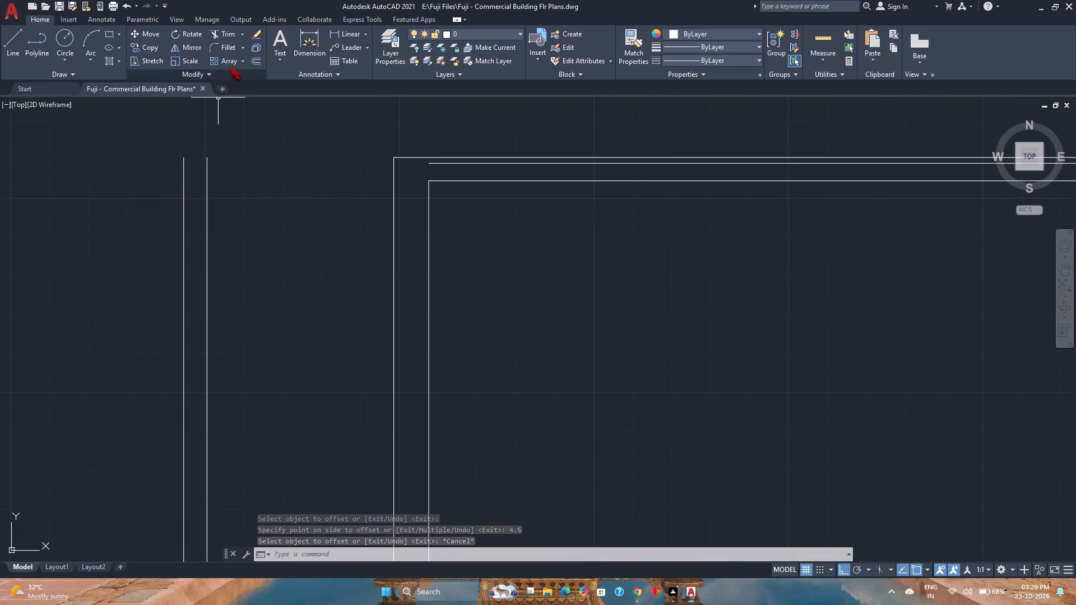
pyautogui.click(235, 49)
pyautogui.press('m')
pyautogui.press('Return')
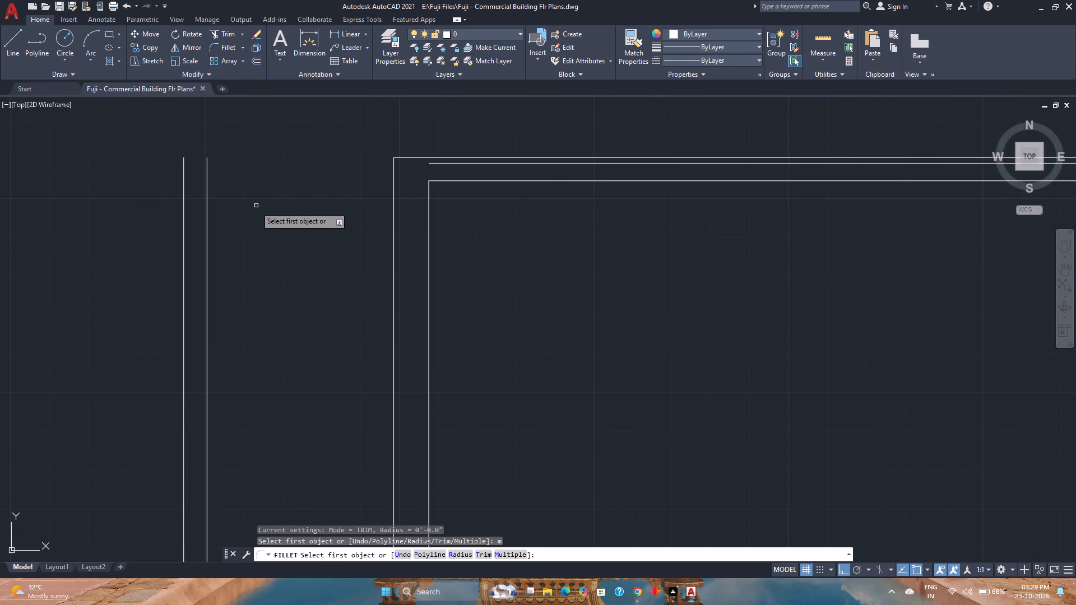
pyautogui.click(206, 189)
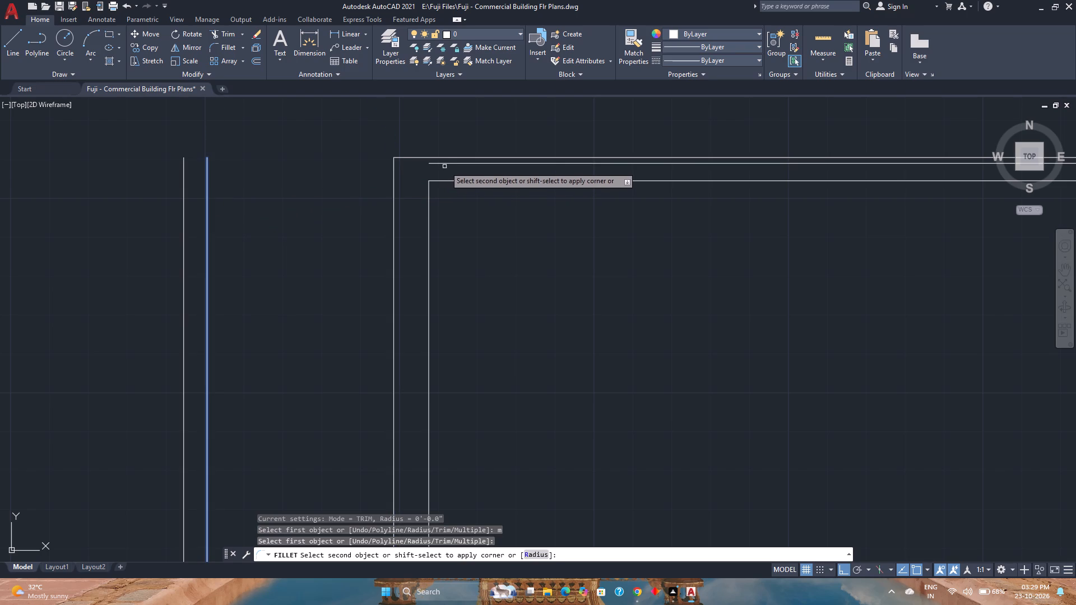
pyautogui.click(446, 163)
pyautogui.scroll(-3, 329, 201)
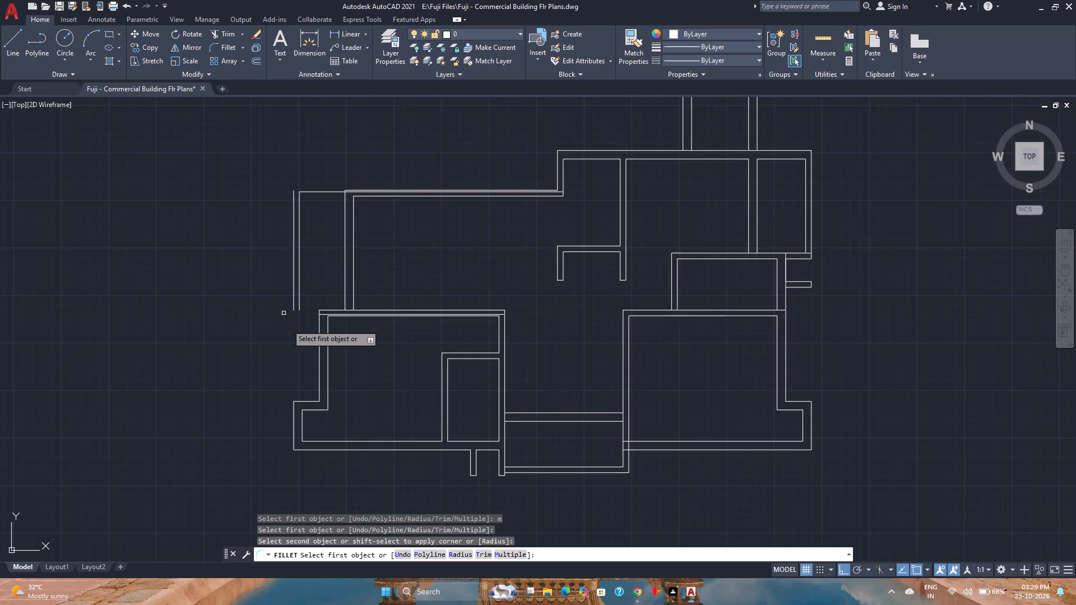
pyautogui.scroll(2, 299, 322)
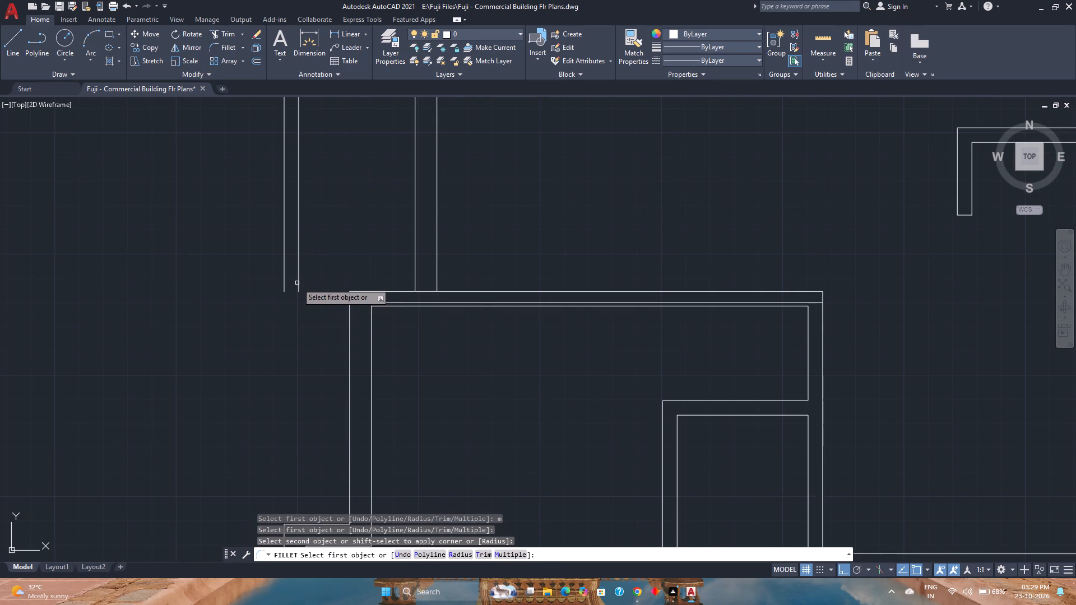
pyautogui.click(297, 283)
pyautogui.click(359, 301)
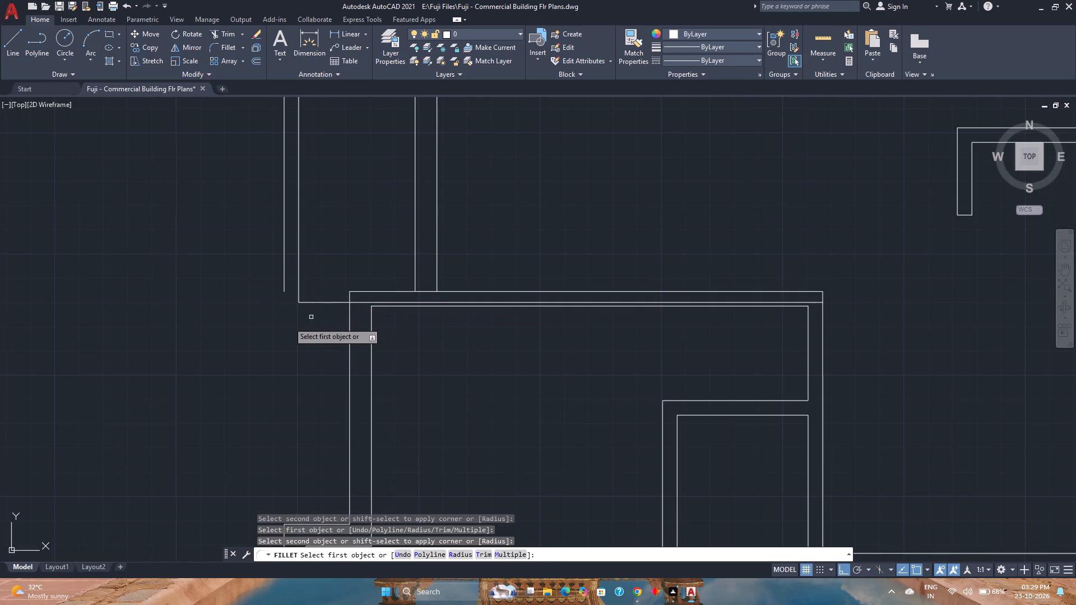
# Offset the left extension's inner bottom line 6" downward and its inner top line 6" upward.
pyautogui.press('Escape')
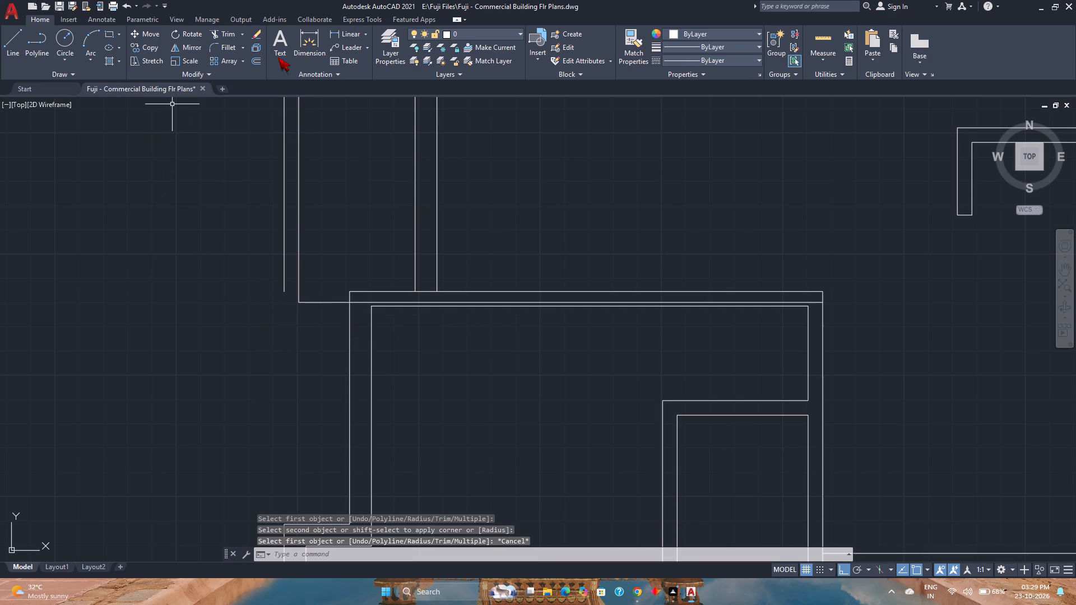
pyautogui.click(262, 60)
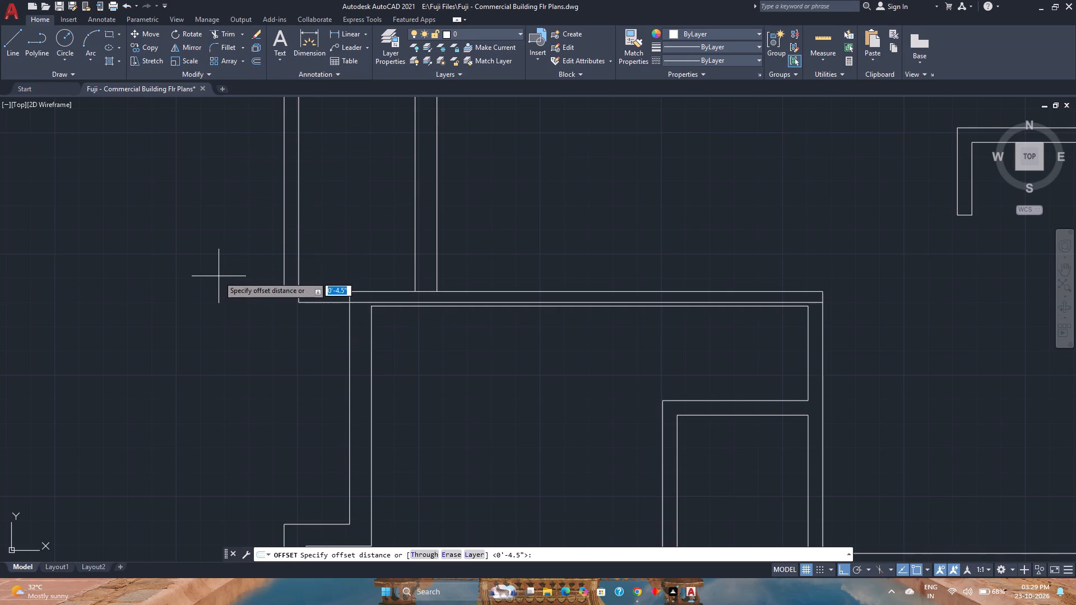
pyautogui.press('6')
pyautogui.press('Return')
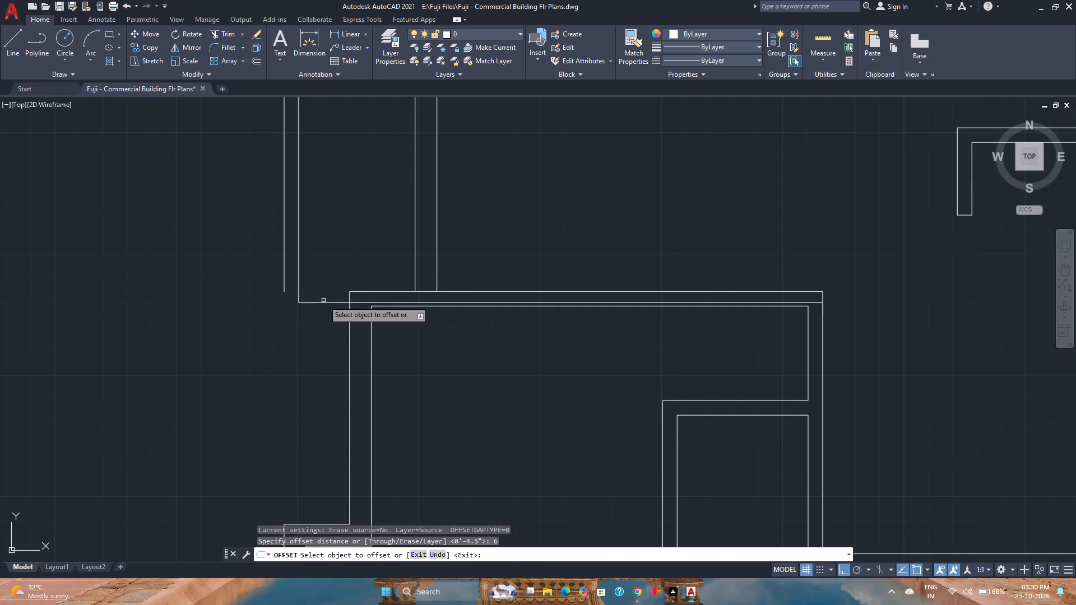
pyautogui.click(326, 302)
pyautogui.click(318, 325)
pyautogui.scroll(-2, 318, 250)
pyautogui.moveTo(318, 250); pyautogui.dragTo(329, 378, button='middle')
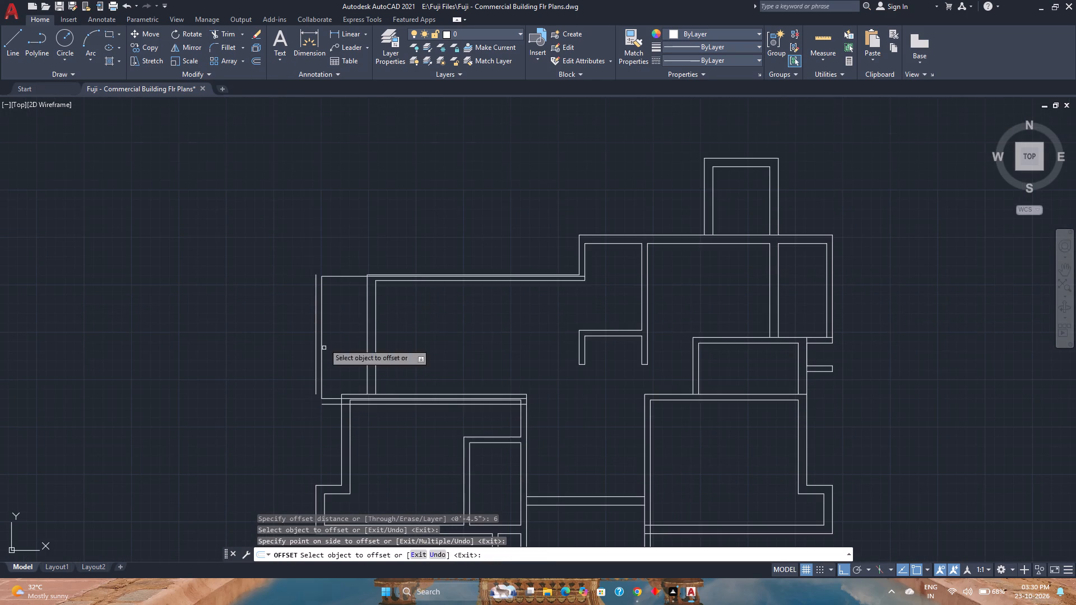
pyautogui.click(343, 275)
pyautogui.click(338, 253)
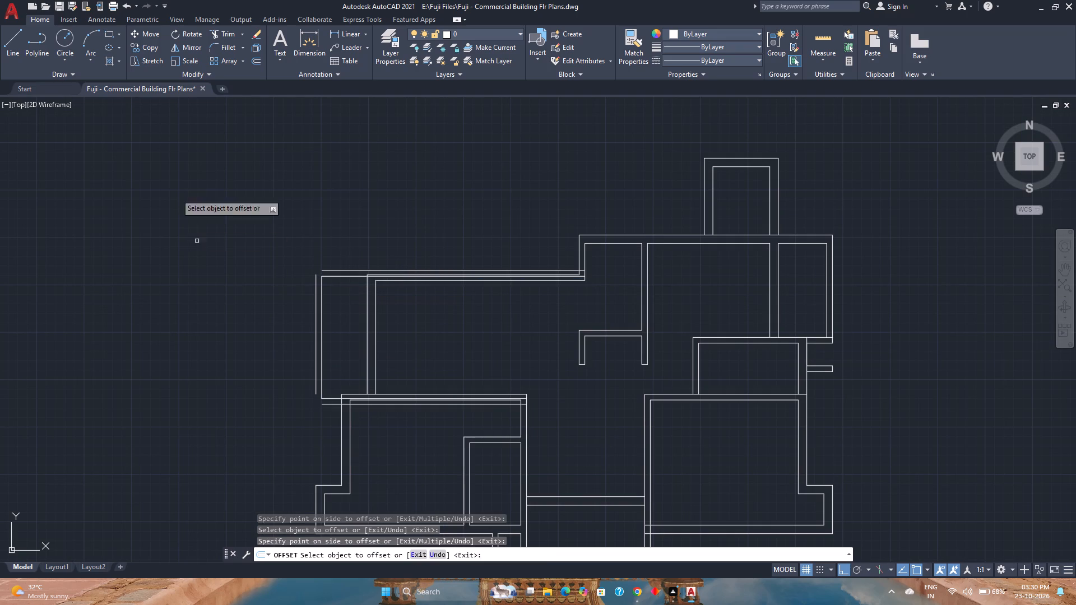
# Fillet the extension's outer left wall line to the outer top and bottom lines at zero radius, using multiple mode.
pyautogui.click(231, 45)
pyautogui.press('m')
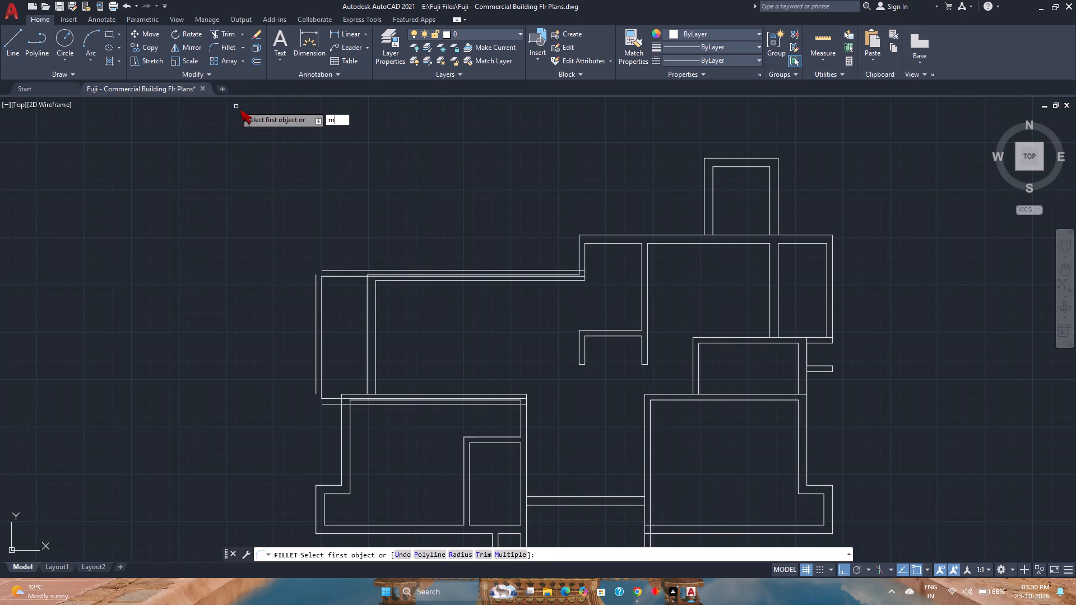
pyautogui.press('Return')
pyautogui.scroll(2, 300, 312)
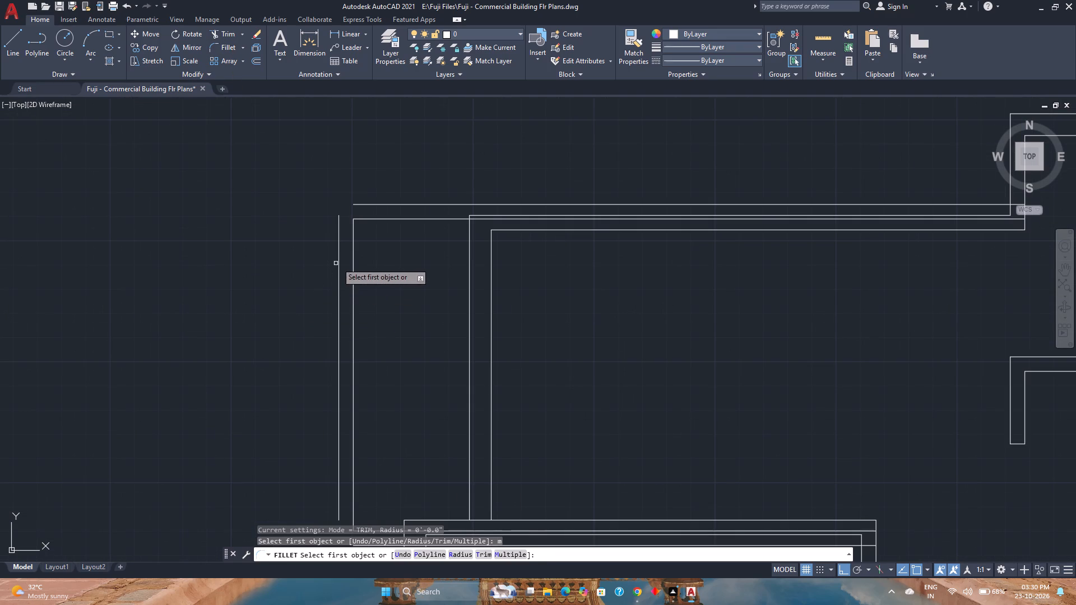
pyautogui.click(338, 261)
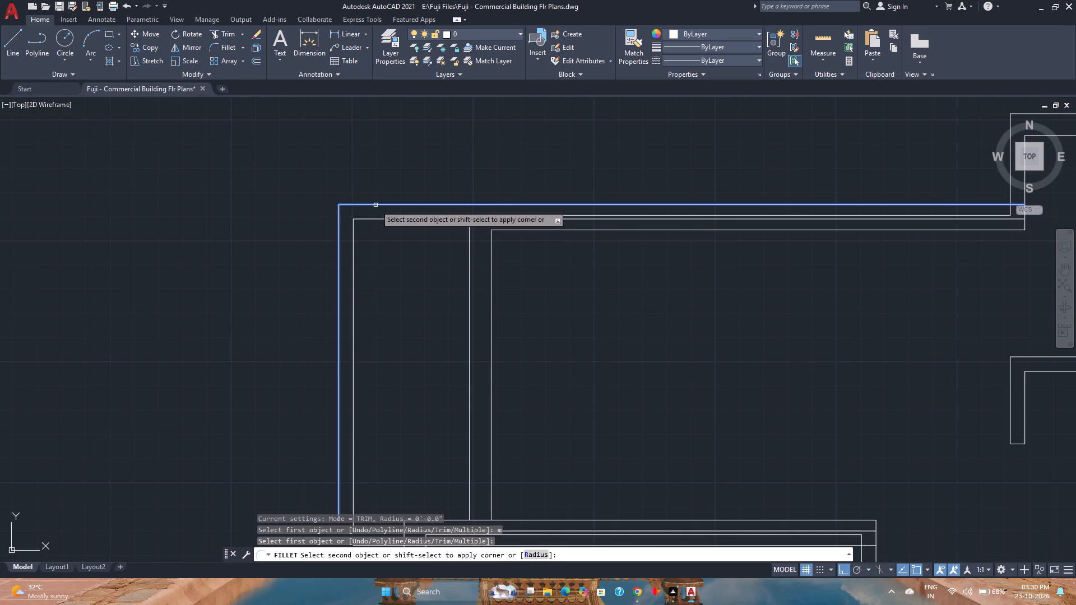
pyautogui.click(375, 205)
pyautogui.scroll(-1, 410, 330)
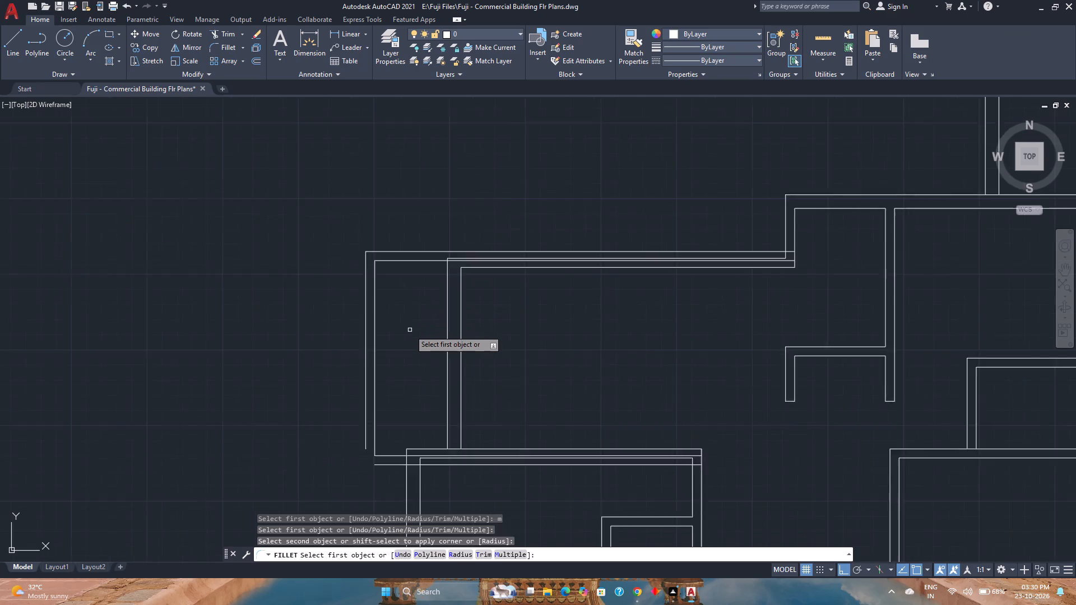
pyautogui.scroll(-2, 410, 330)
pyautogui.scroll(3, 395, 384)
pyautogui.click(387, 362)
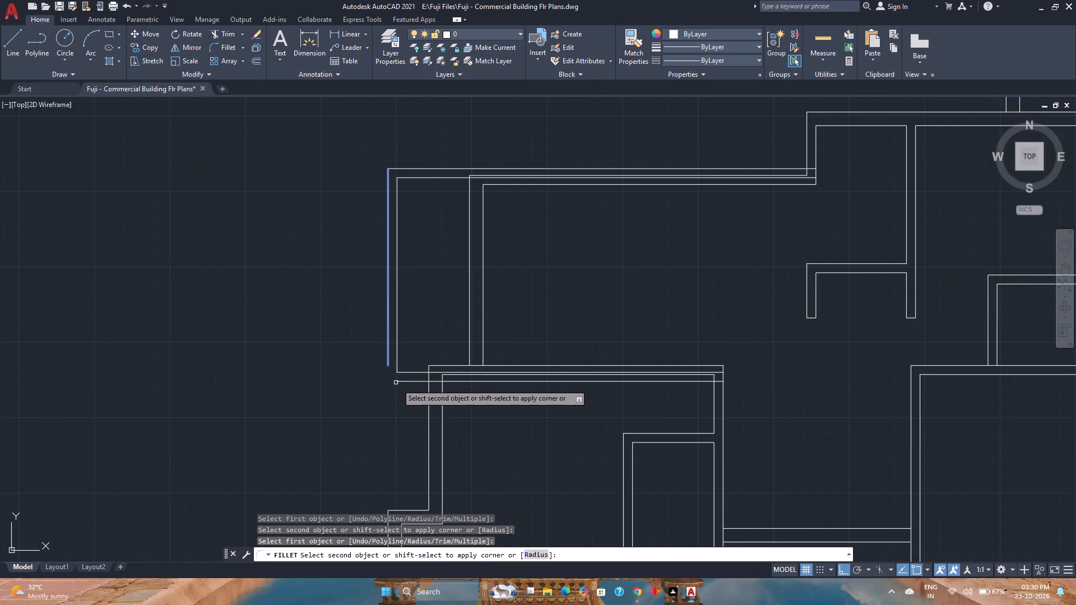
pyautogui.click(407, 379)
pyautogui.click(408, 380)
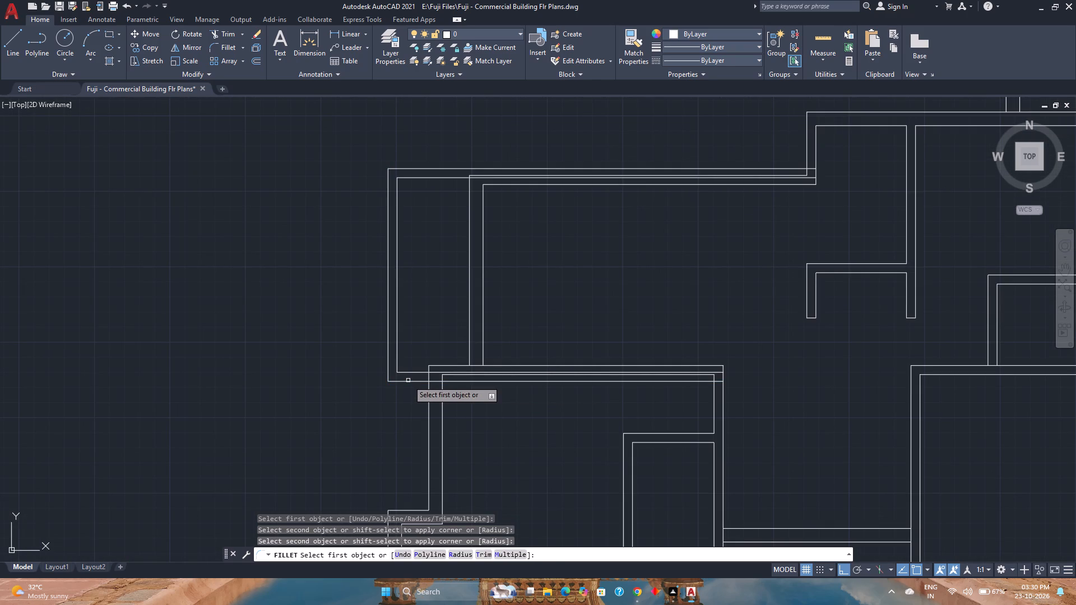
pyautogui.press('Escape')
# Trim the extension's two bottom wall lines at the lower left room's outer left wall and delete the leftover segment inside that room.
pyautogui.scroll(2, 440, 389)
pyautogui.press('t')
pyautogui.press('r')
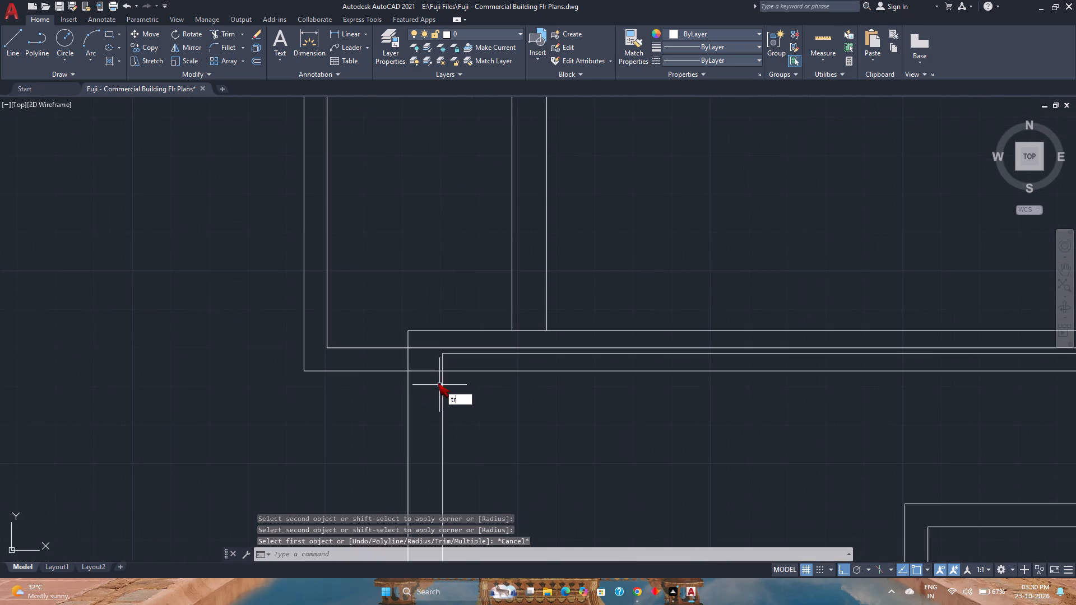
pyautogui.press('Return')
pyautogui.click(421, 346)
pyautogui.click(422, 377)
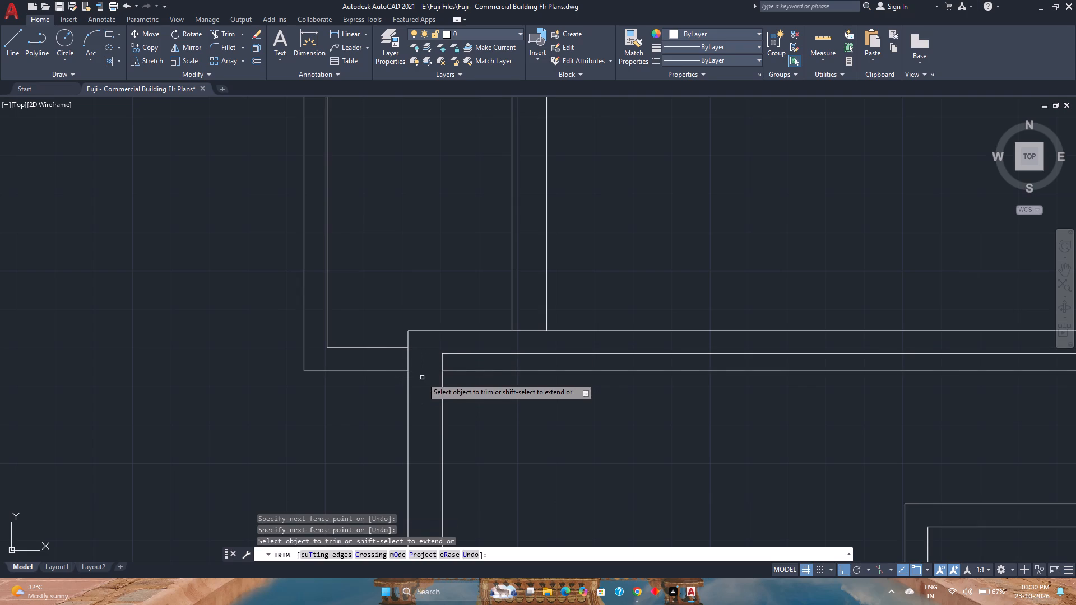
pyautogui.press('Escape')
pyautogui.click(494, 379)
pyautogui.click(486, 371)
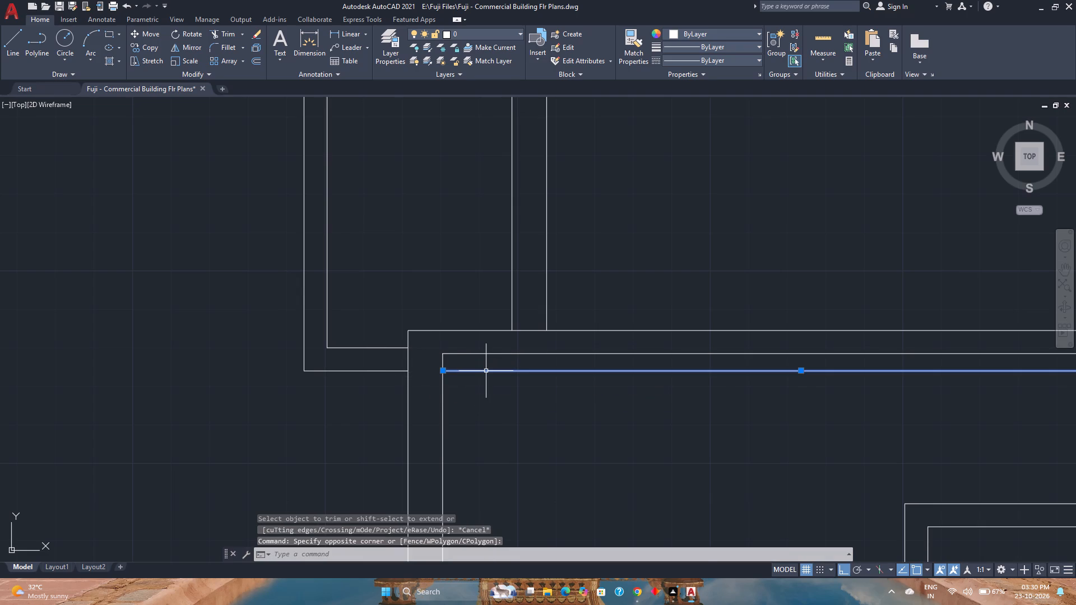
pyautogui.press('Delete')
# Trim the extension's inner top line where it runs inside the connected left room's top wall.
pyautogui.scroll(-3, 487, 370)
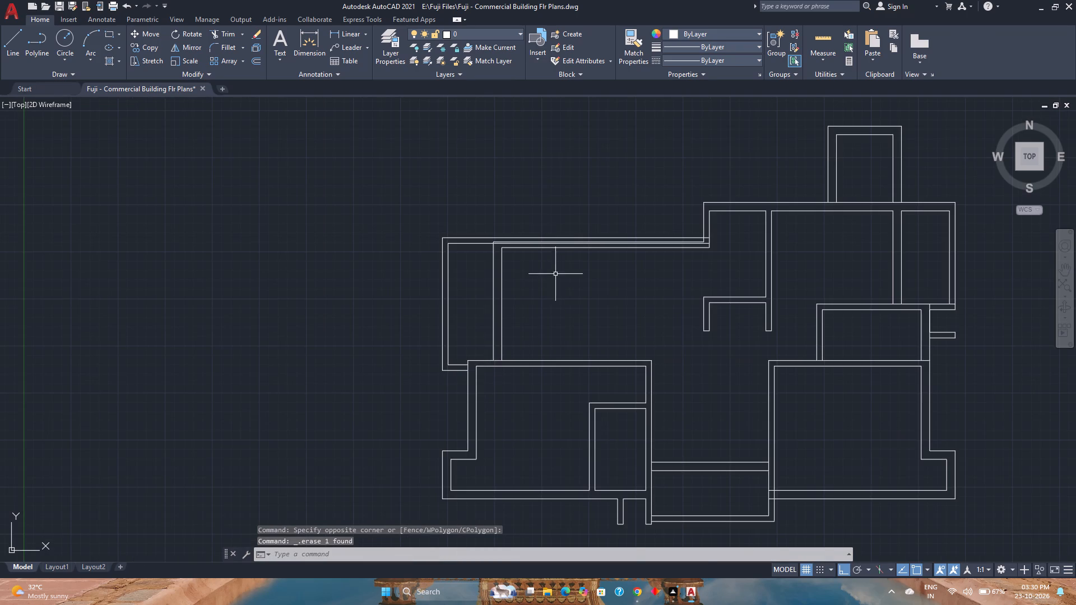
pyautogui.scroll(3, 531, 232)
pyautogui.scroll(3, 416, 282)
pyautogui.write('tr')
pyautogui.press('Return')
pyautogui.click(350, 257)
pyautogui.click(344, 285)
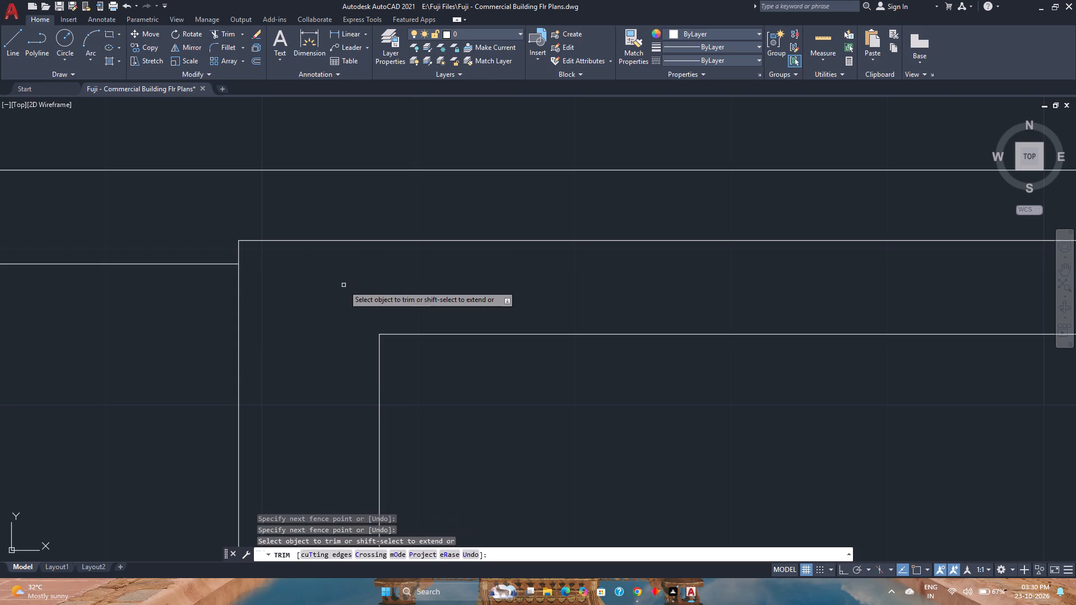
pyautogui.press('Escape')
pyautogui.scroll(-3, 344, 285)
pyautogui.scroll(-1, 446, 326)
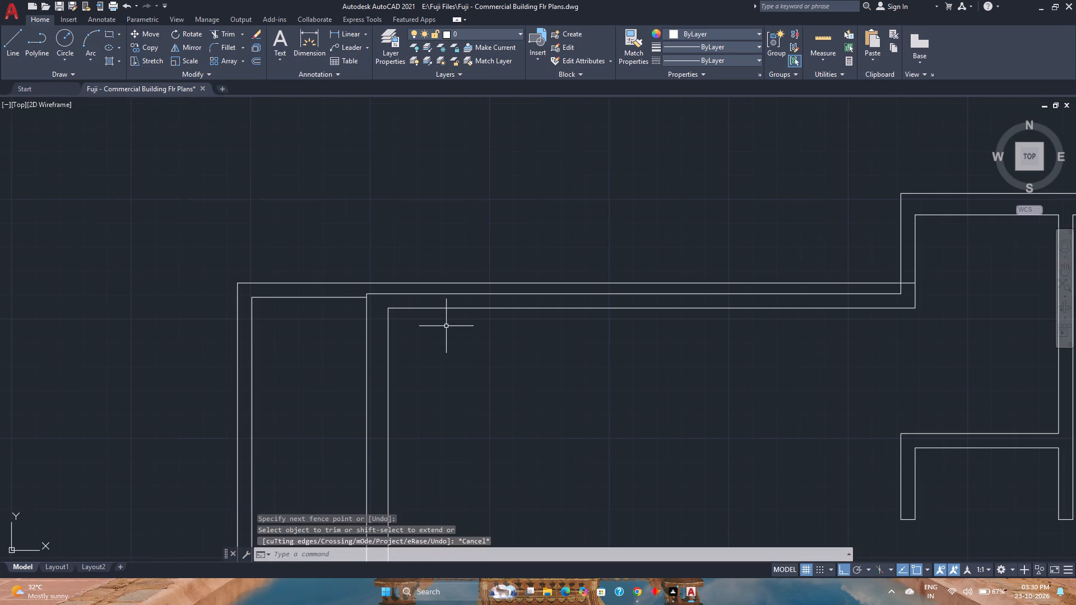
pyautogui.scroll(-2, 520, 337)
pyautogui.moveTo(520, 337); pyautogui.dragTo(465, 282, button='middle')
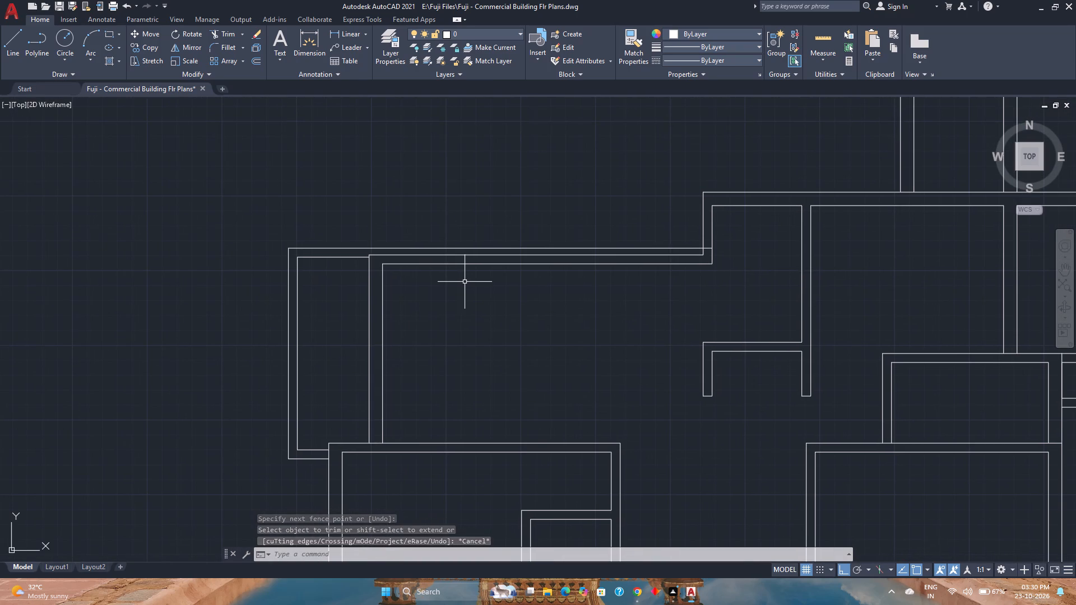
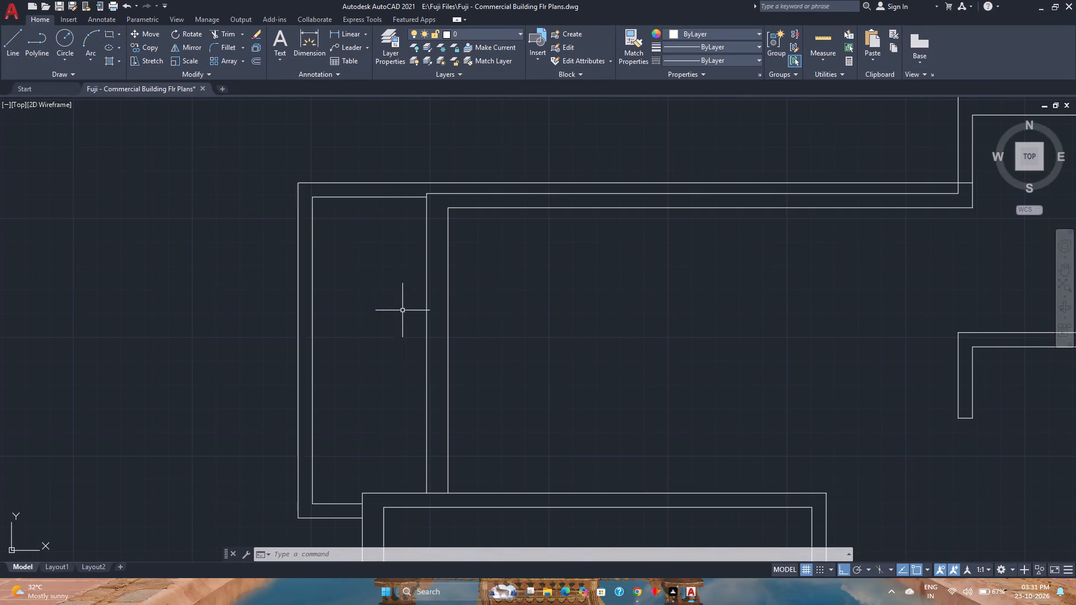
# Trim the overrun of the left extension's outer top line inside the upper block's left wall.
pyautogui.click(426, 272)
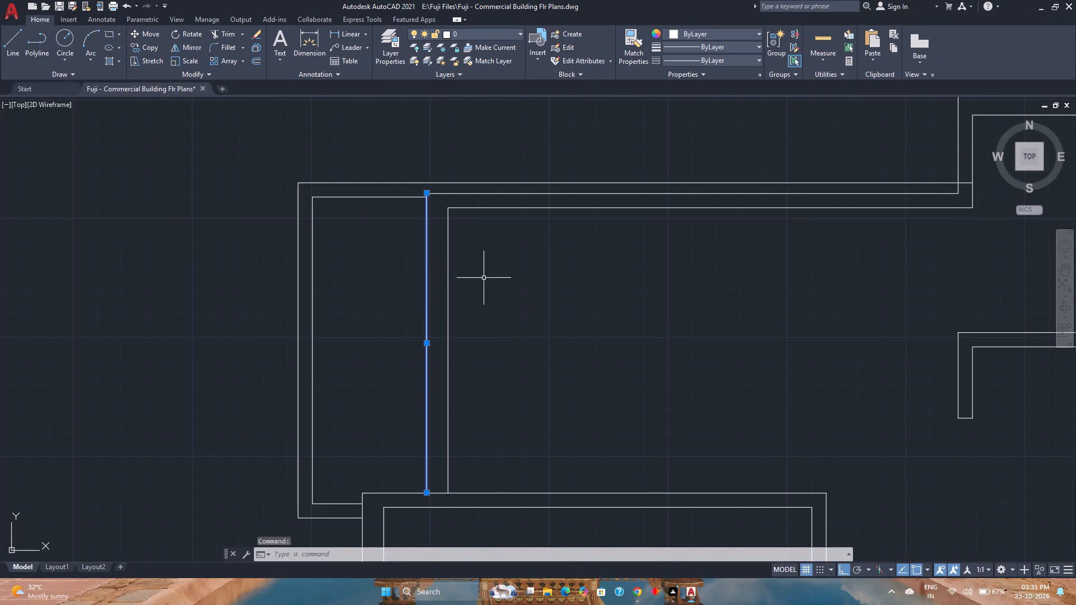
pyautogui.moveTo(521, 262); pyautogui.dragTo(434, 374, button='middle')
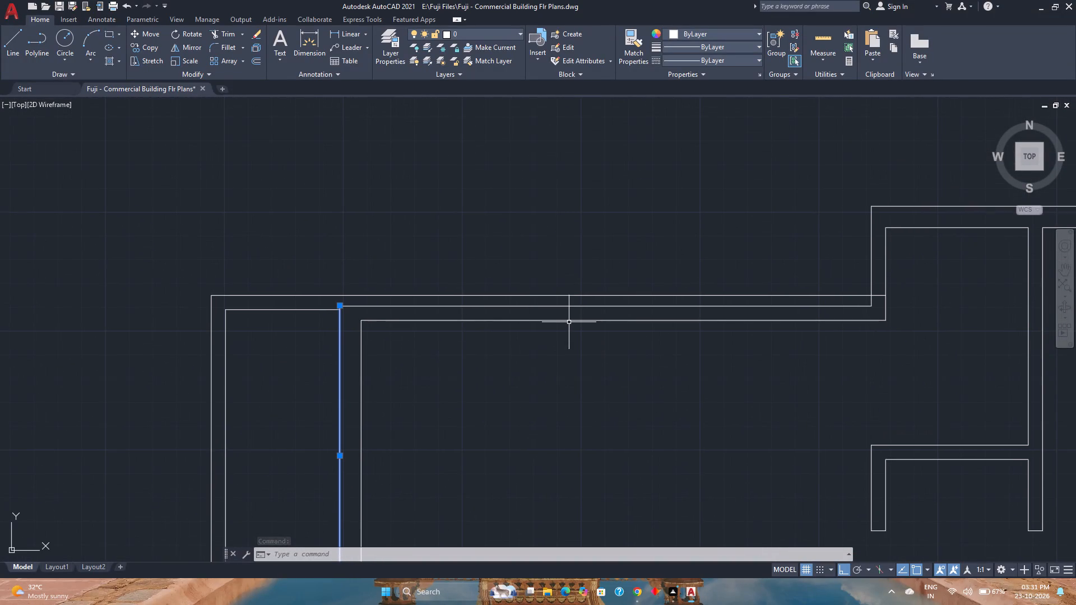
pyautogui.press('Escape')
pyautogui.write('tr')
pyautogui.press('Return')
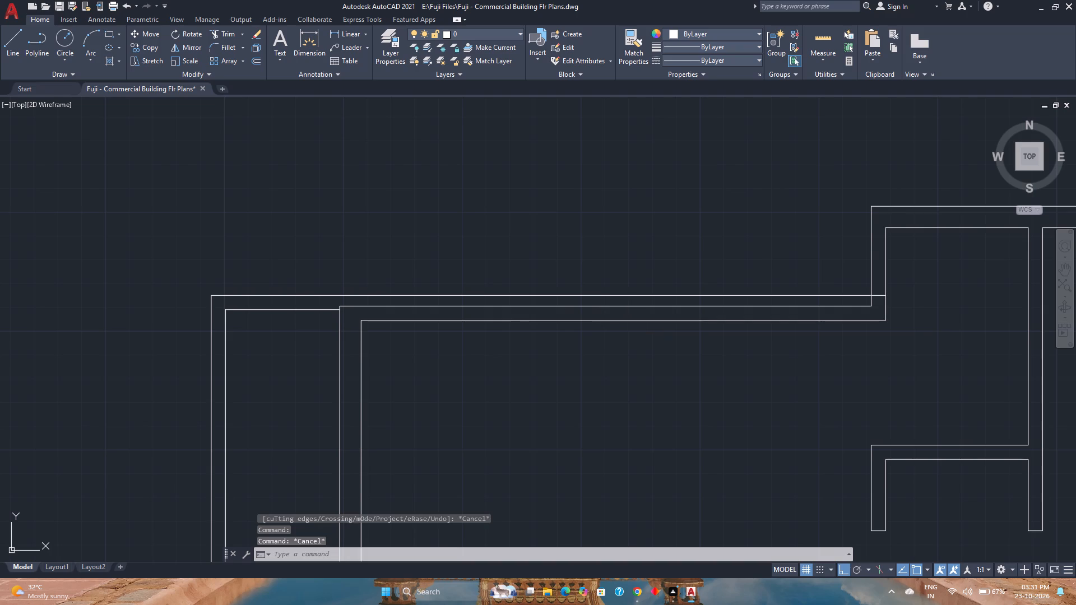
pyautogui.scroll(1, 828, 297)
pyautogui.click(911, 288)
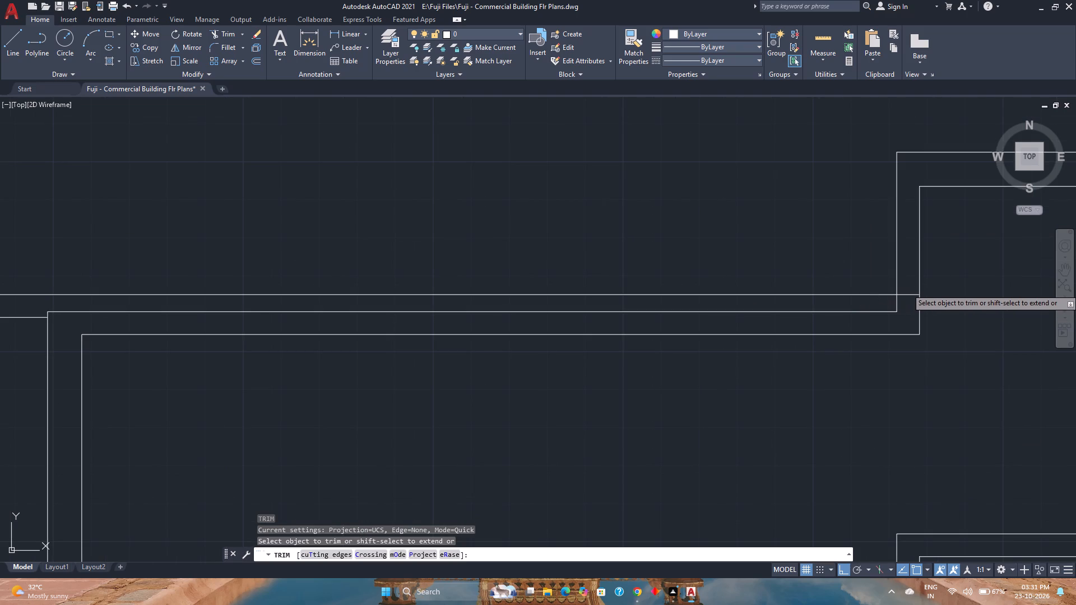
pyautogui.click(908, 299)
pyautogui.press('Escape')
# Stretch the top end of the connected left room's outer left wall line up to the extension's outer top line.
pyautogui.moveTo(375, 309); pyautogui.dragTo(479, 310, button='middle')
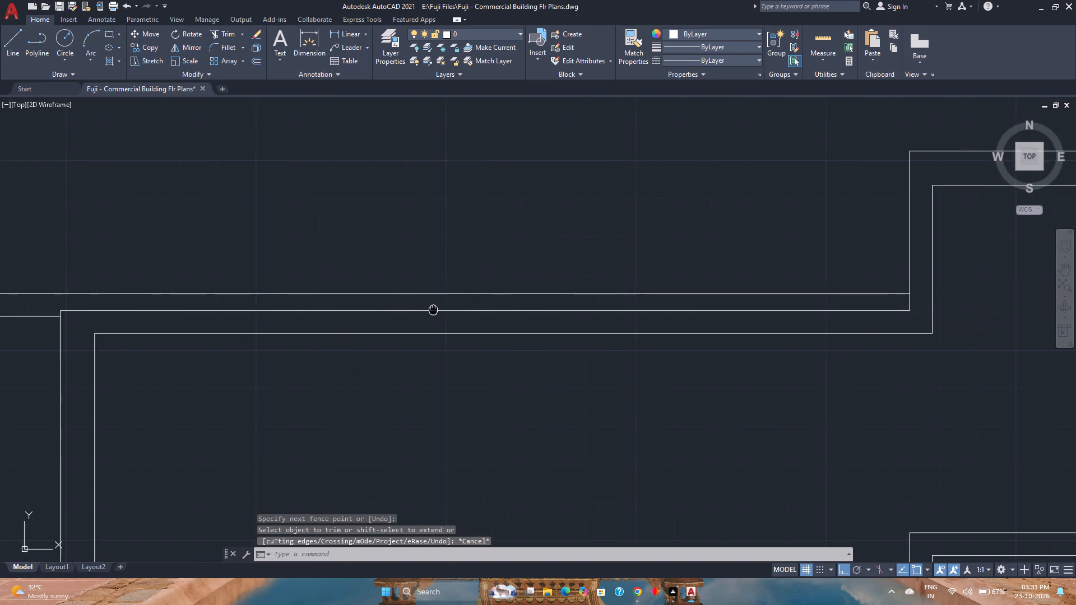
pyautogui.moveTo(479, 310); pyautogui.dragTo(708, 302, button='middle')
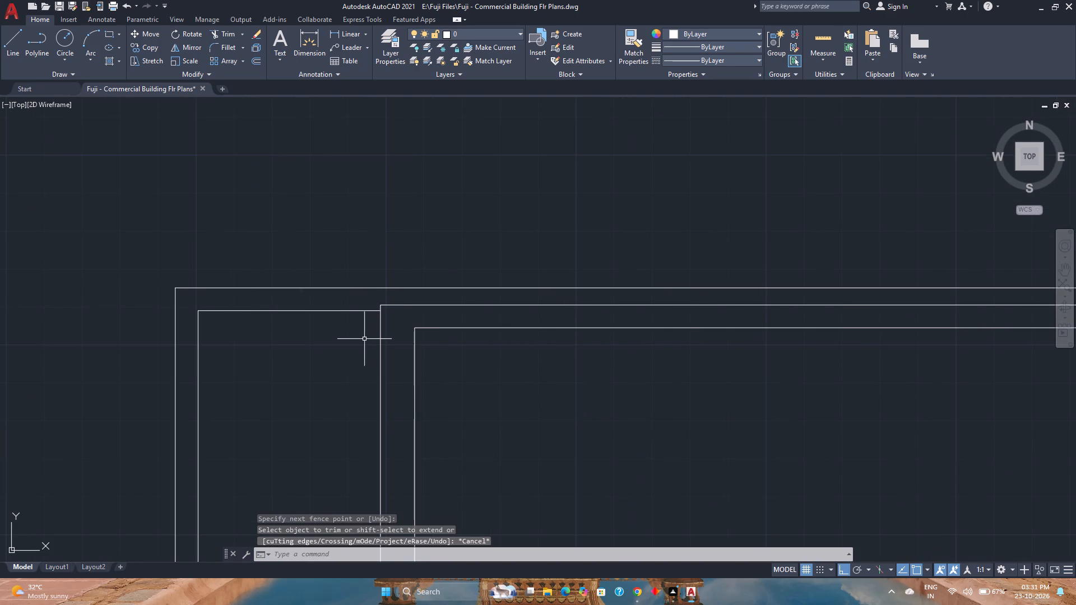
pyautogui.click(383, 330)
pyautogui.click(375, 332)
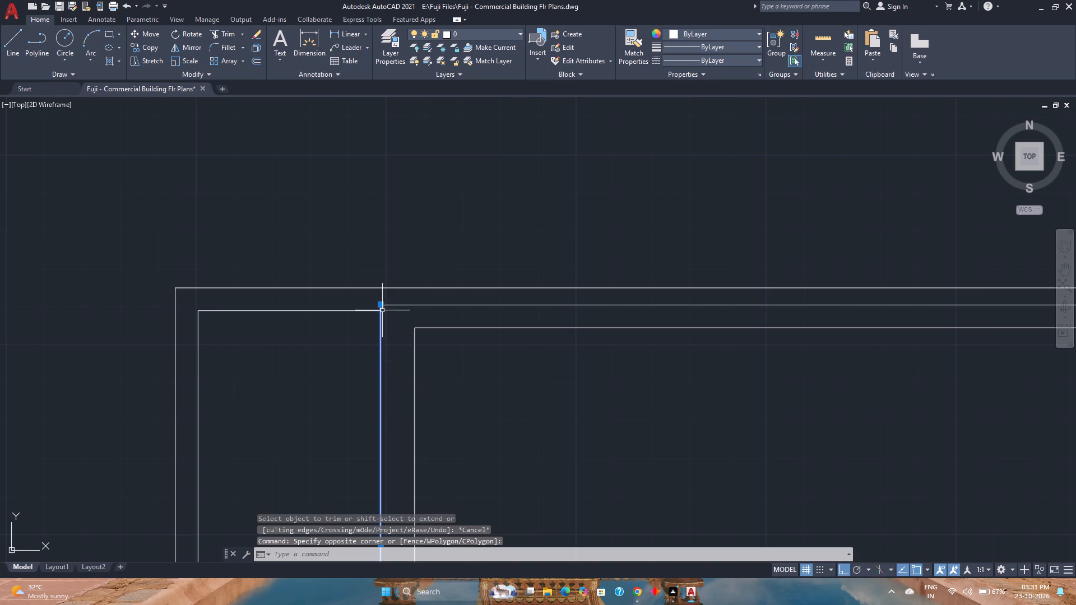
pyautogui.click(382, 308)
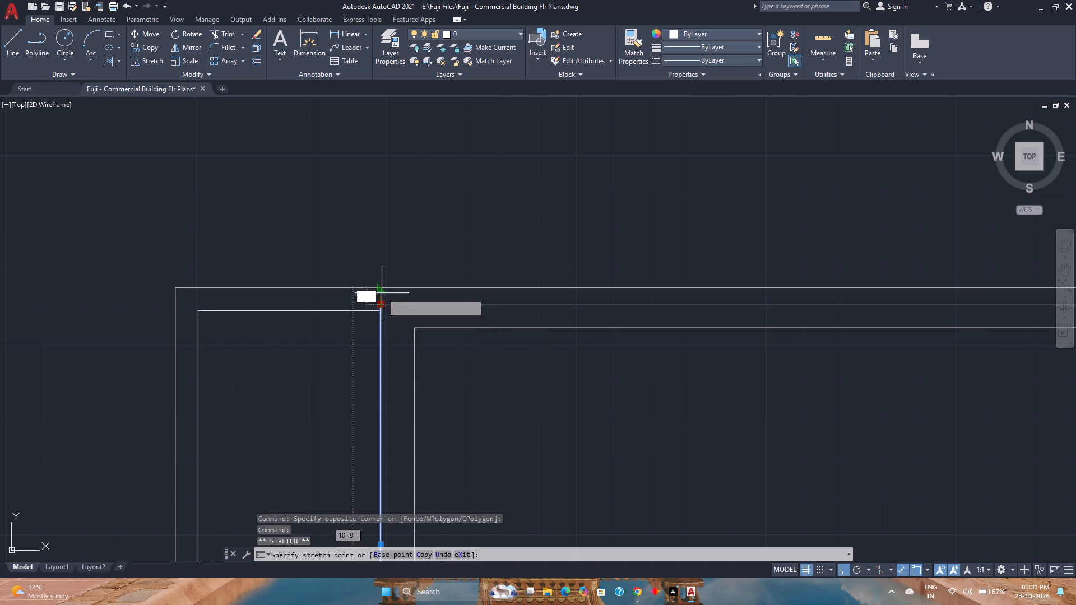
pyautogui.scroll(3, 382, 292)
pyautogui.click(376, 275)
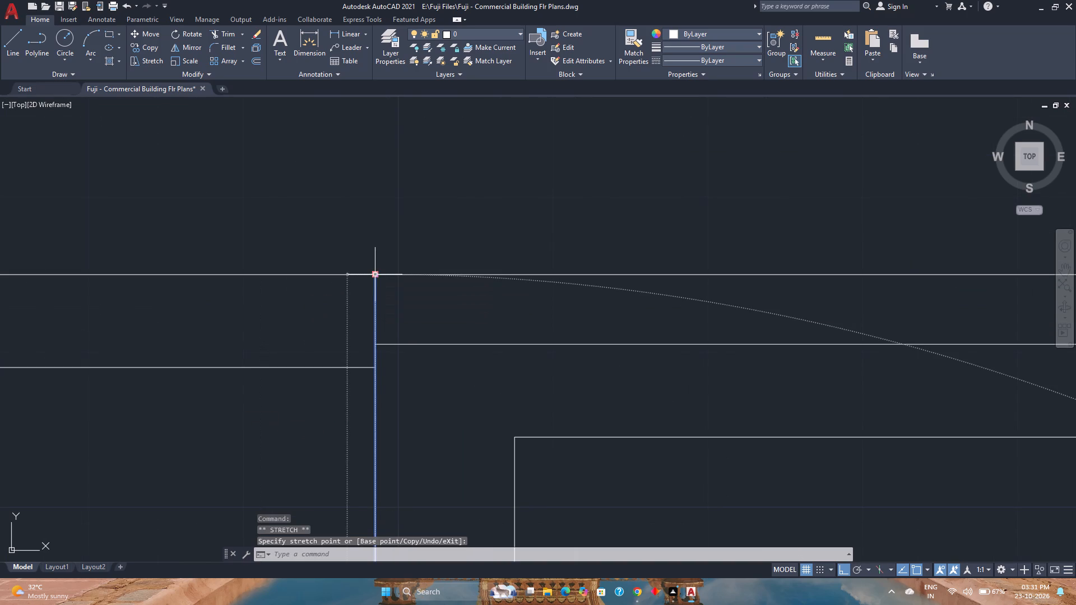
pyautogui.press('Escape')
pyautogui.press('Escape')
pyautogui.scroll(-4, 400, 328)
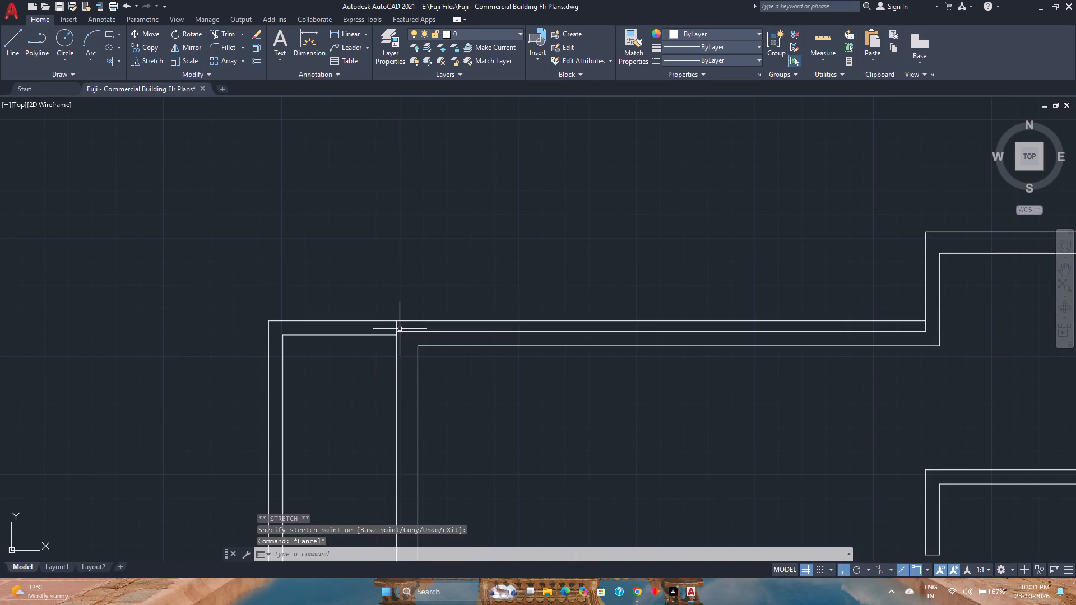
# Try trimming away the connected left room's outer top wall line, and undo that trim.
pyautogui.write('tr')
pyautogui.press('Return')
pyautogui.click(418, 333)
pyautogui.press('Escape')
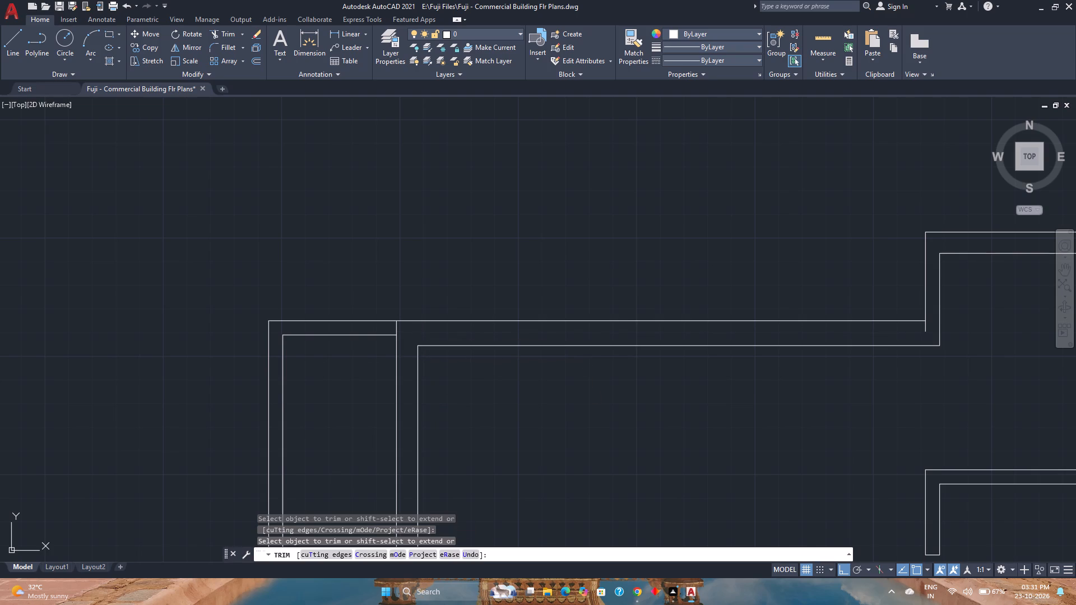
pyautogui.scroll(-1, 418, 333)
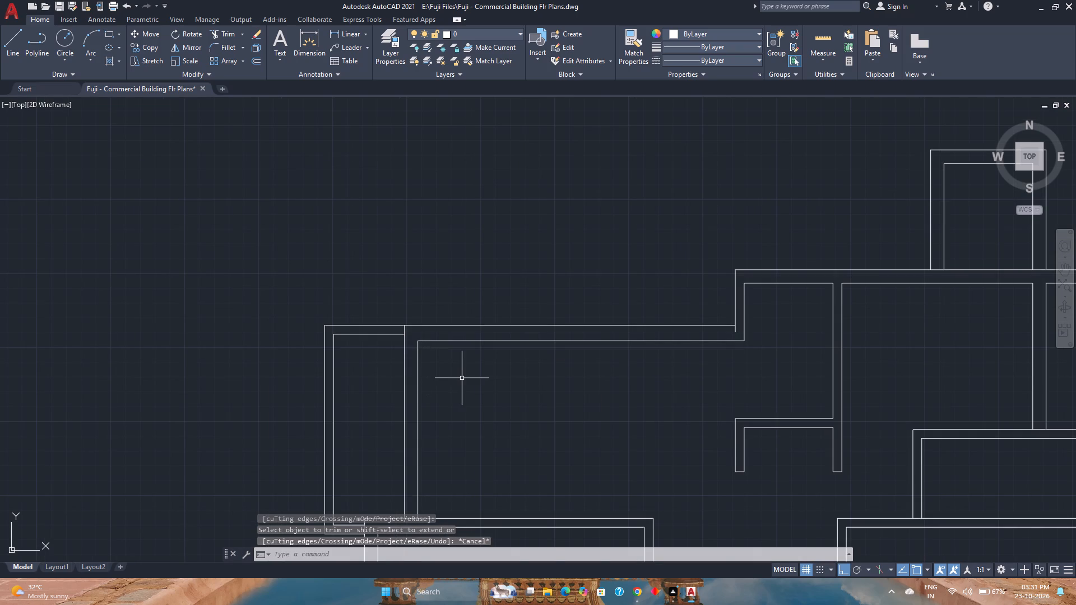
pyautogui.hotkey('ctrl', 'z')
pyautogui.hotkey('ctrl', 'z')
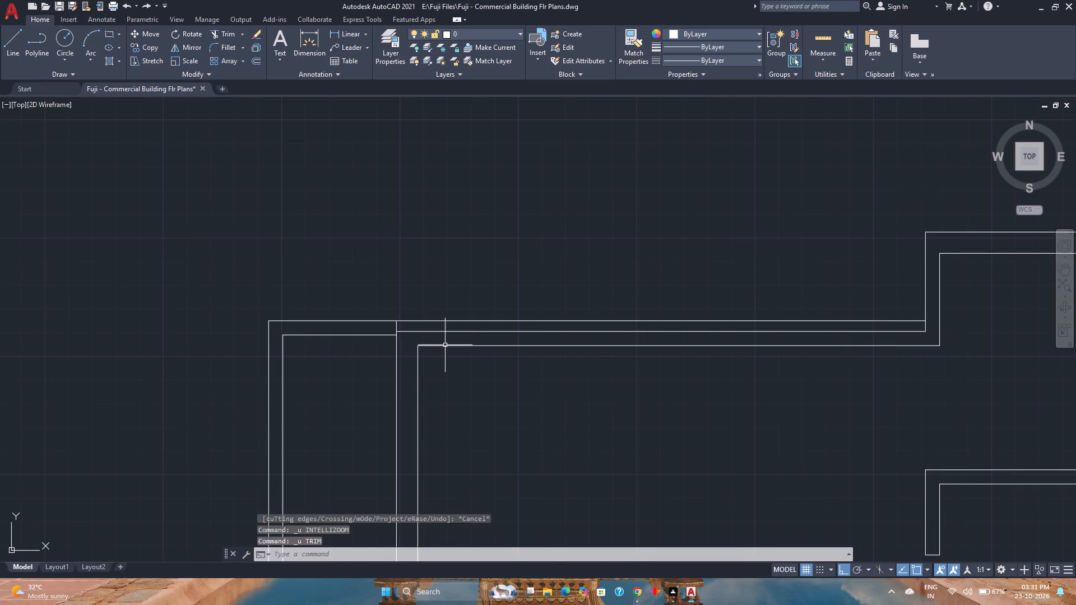
# Trim the extension's outer top line between the connected room's outer left wall line and the upper block's left wall.
pyautogui.write('tr')
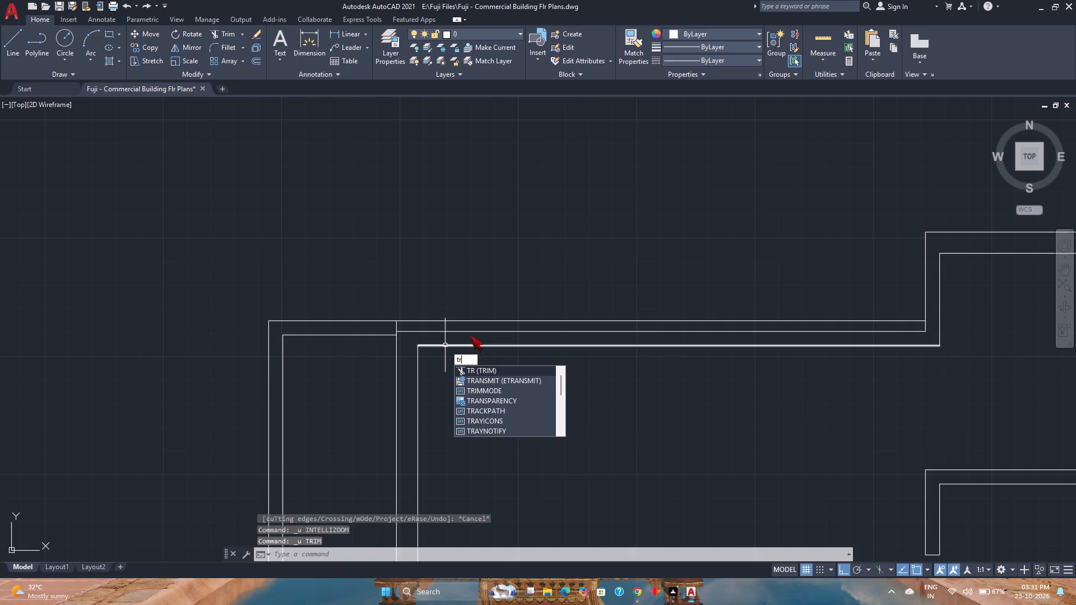
pyautogui.press('Return')
pyautogui.scroll(1, 477, 329)
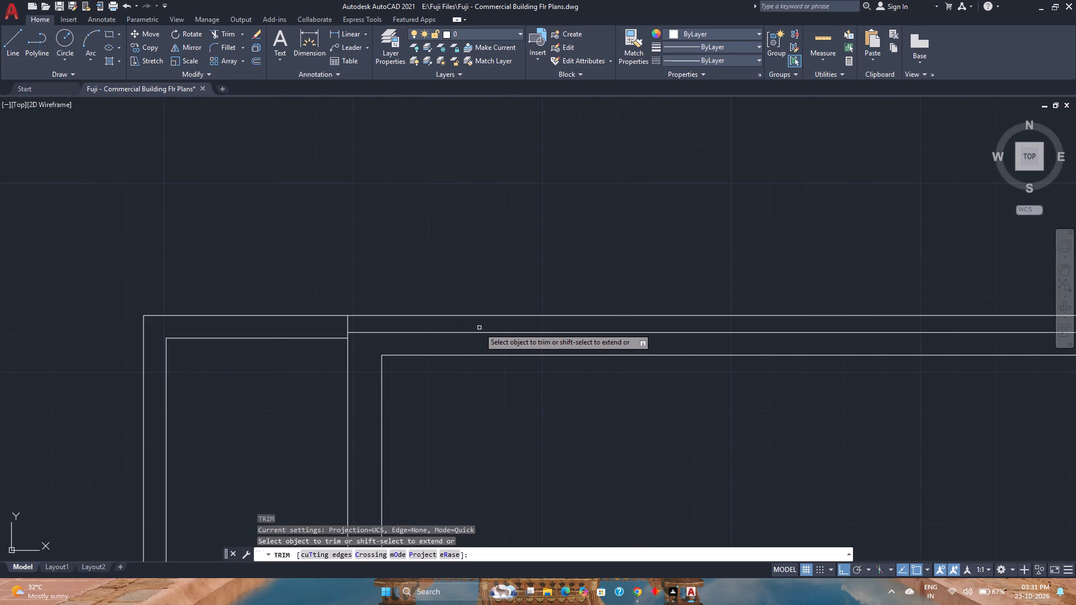
pyautogui.click(480, 327)
pyautogui.click(472, 310)
pyautogui.scroll(-1, 471, 310)
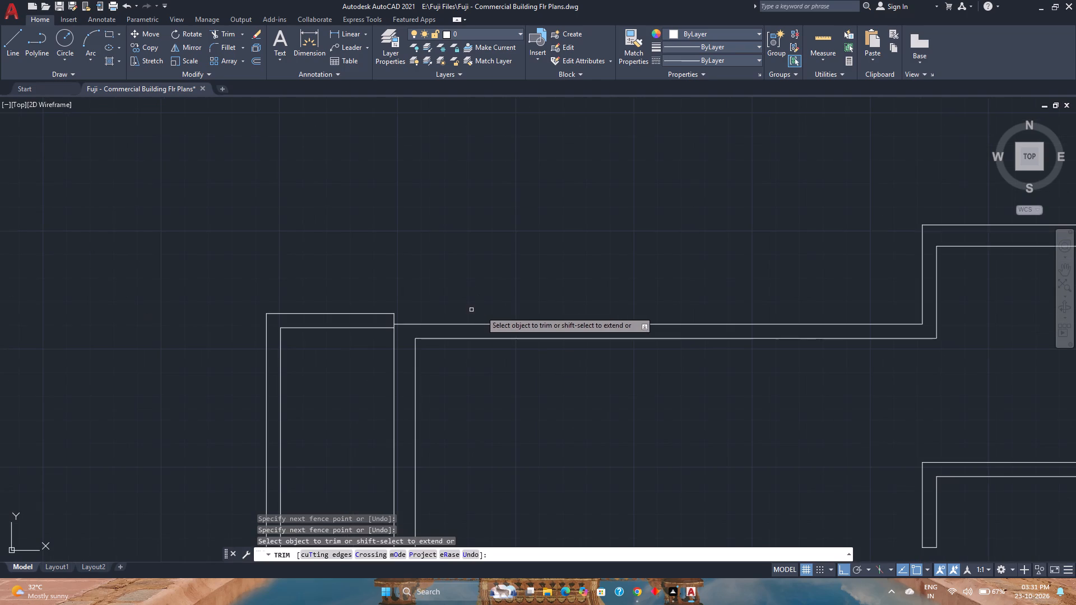
pyautogui.press('Escape')
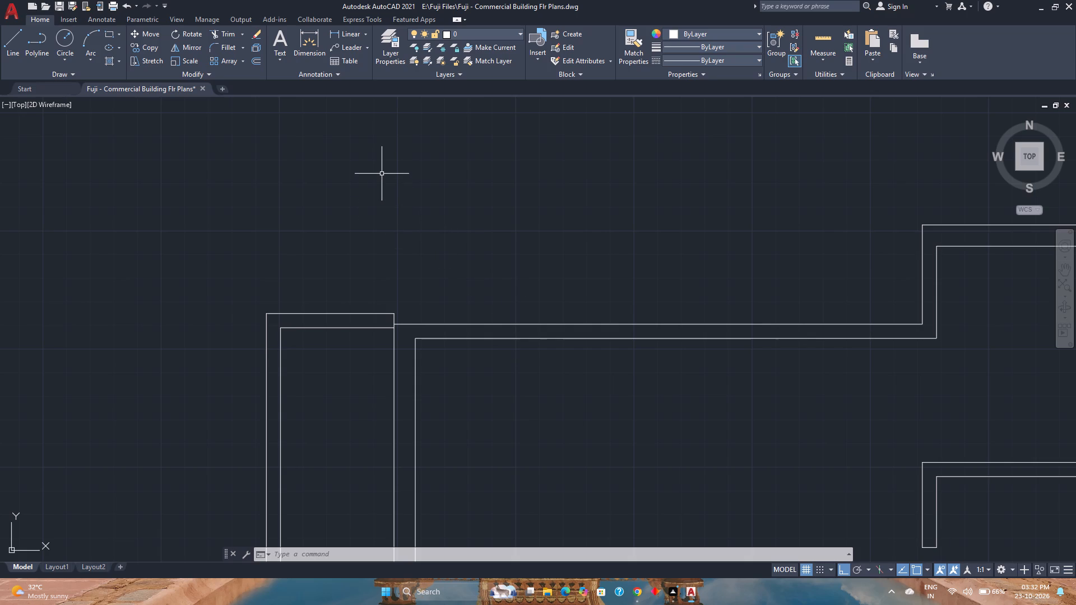
# Offset the connected left room's outer top wall line 10' upward, and offset the new line 9" upward.
pyautogui.scroll(-3, 419, 184)
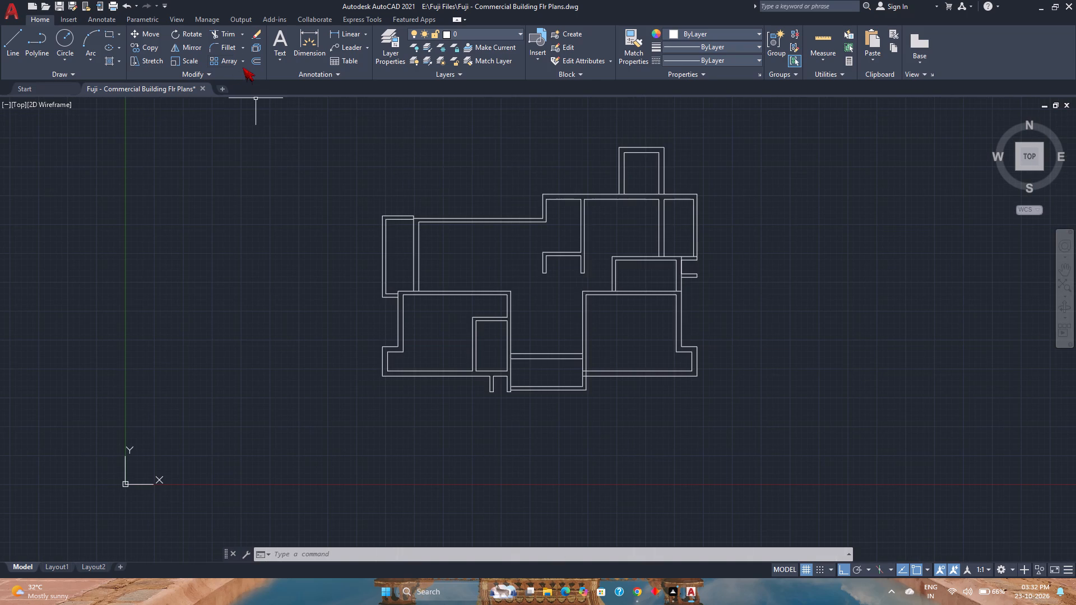
pyautogui.click(253, 64)
pyautogui.scroll(1, 469, 206)
pyautogui.moveTo(469, 206); pyautogui.dragTo(496, 274, button='middle')
pyautogui.press('1')
pyautogui.press('0')
pyautogui.press("'")
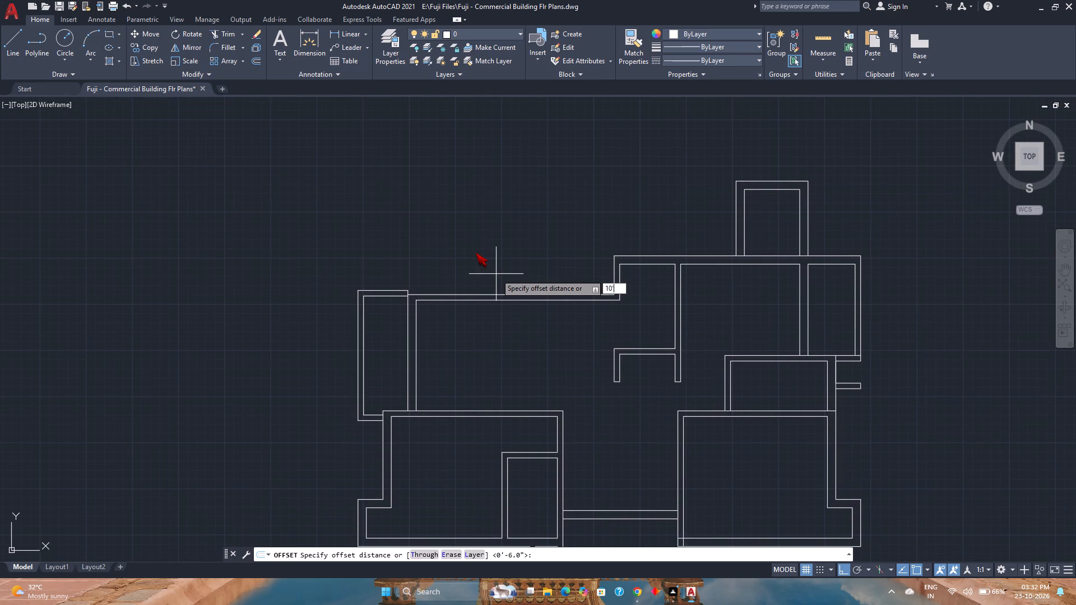
pyautogui.press('Return')
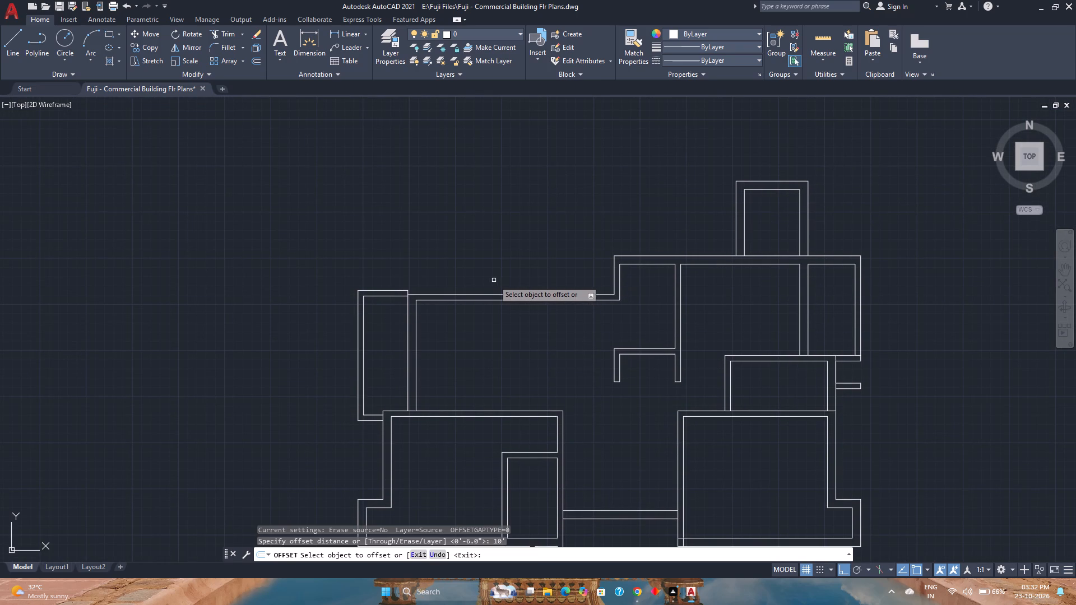
pyautogui.click(496, 294)
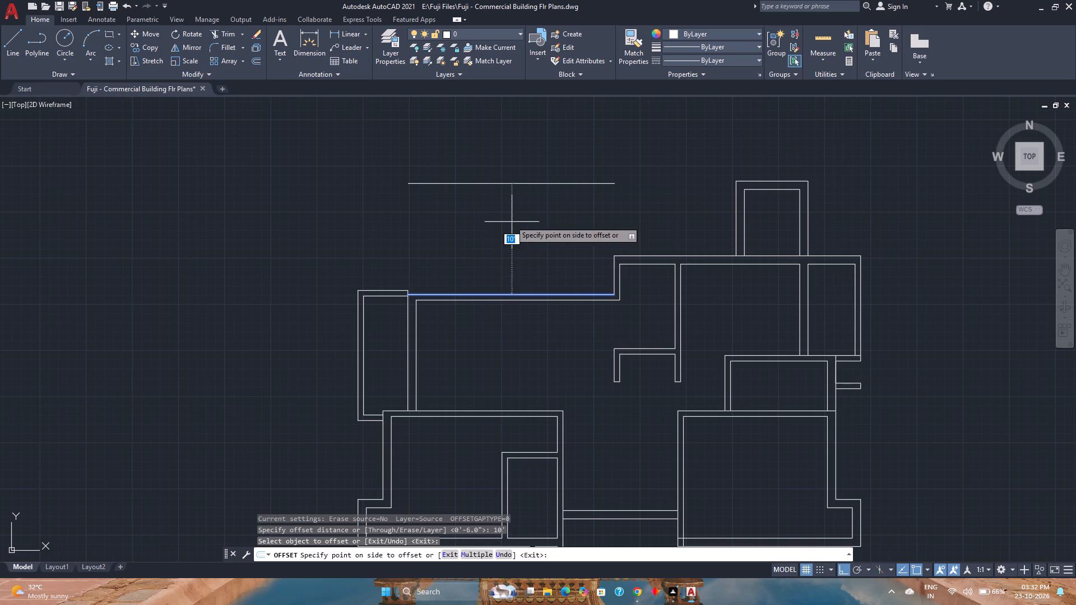
pyautogui.click(484, 187)
pyautogui.click(484, 183)
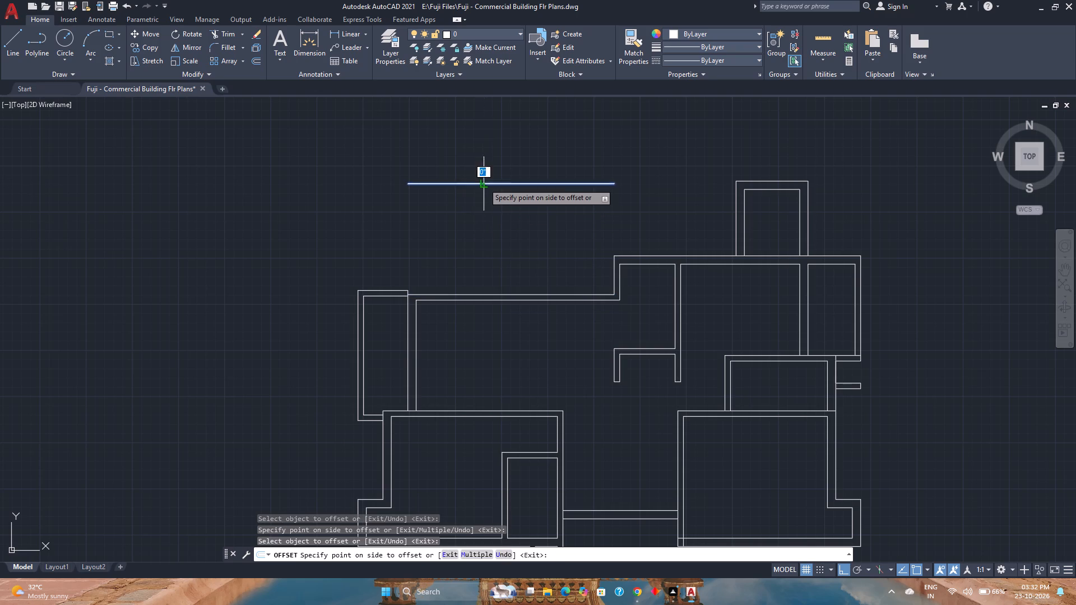
pyautogui.press('9')
pyautogui.press('Return')
# Offset the upper line of the new 9" pair 10' upward, and offset that result 6" upward.
pyautogui.moveTo(494, 204); pyautogui.dragTo(507, 283, button='middle')
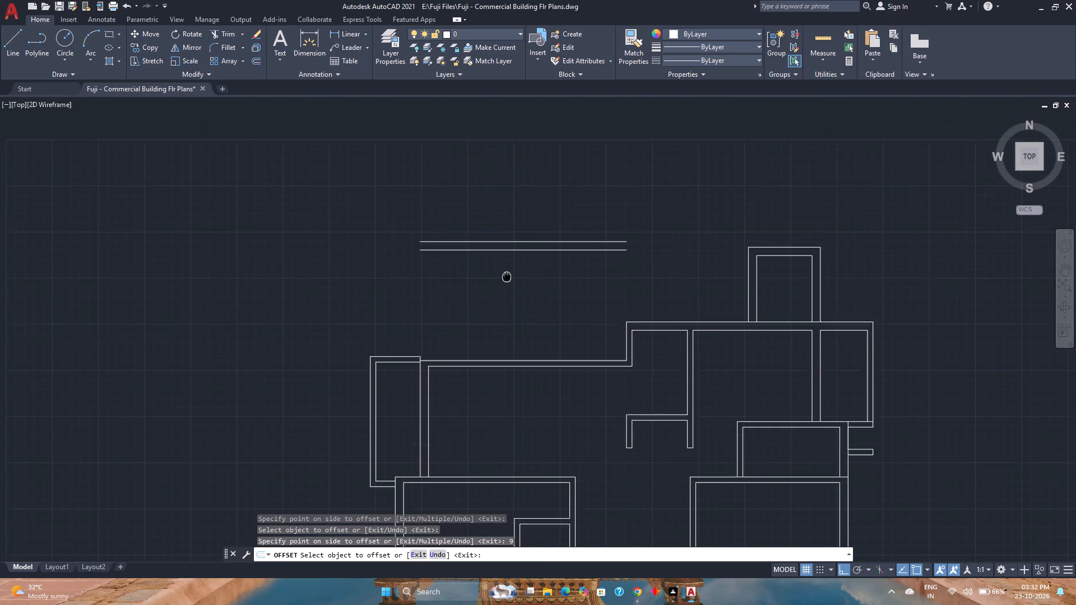
pyautogui.moveTo(507, 283); pyautogui.dragTo(507, 288, button='middle')
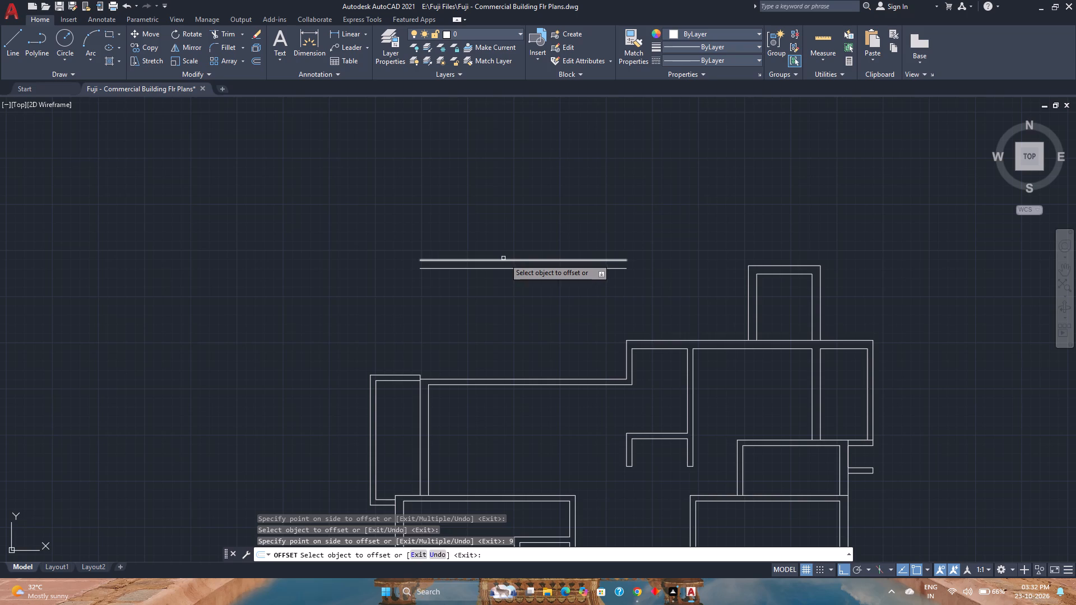
pyautogui.click(504, 258)
pyautogui.click(508, 260)
pyautogui.click(502, 216)
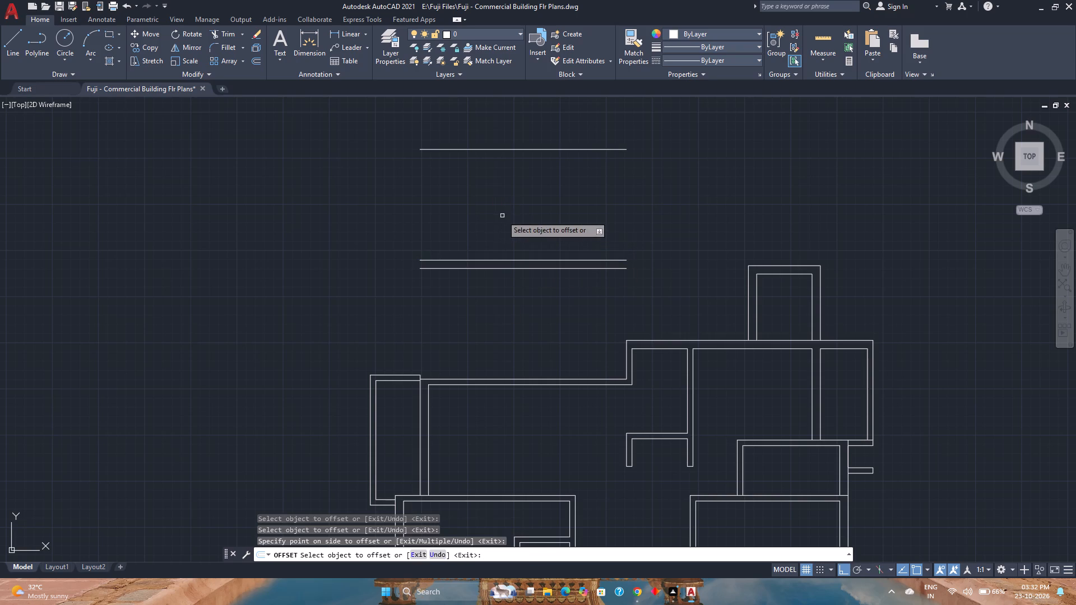
pyautogui.moveTo(502, 216); pyautogui.dragTo(509, 302, button='middle')
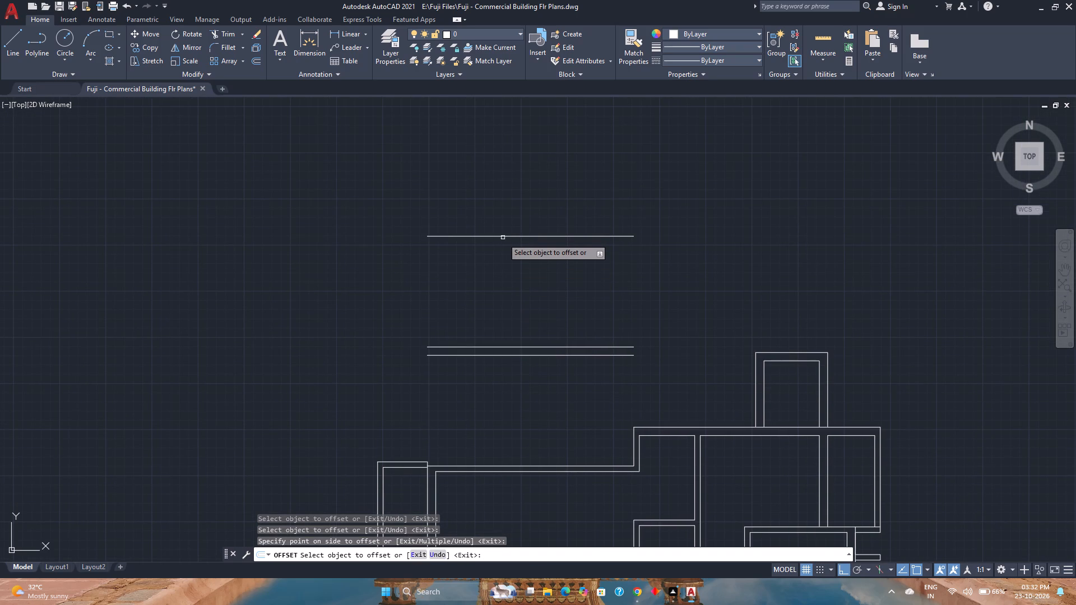
pyautogui.click(502, 236)
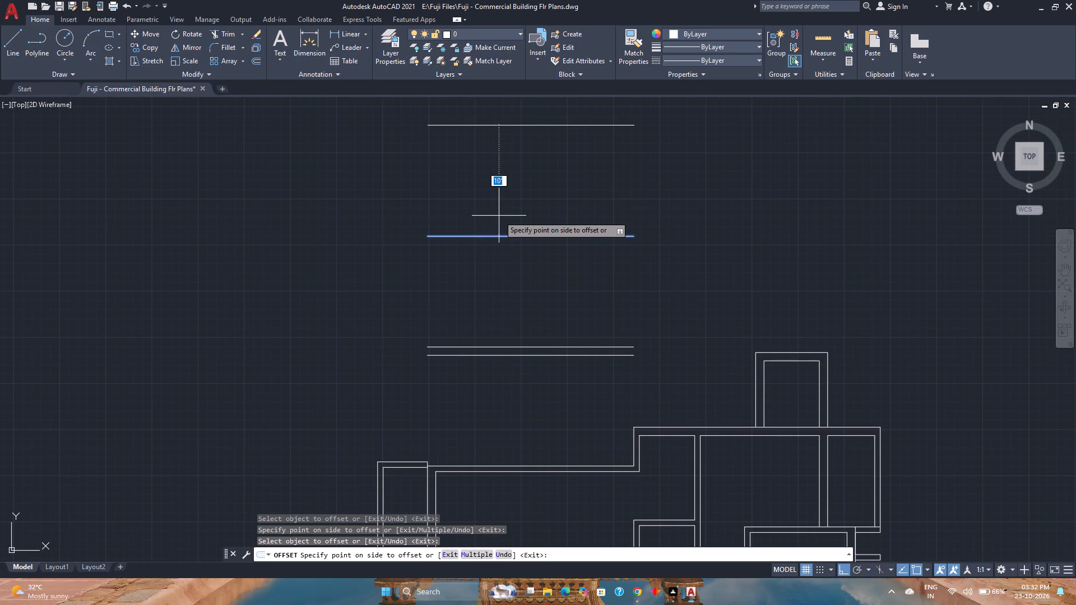
pyautogui.press('6')
pyautogui.press('Return')
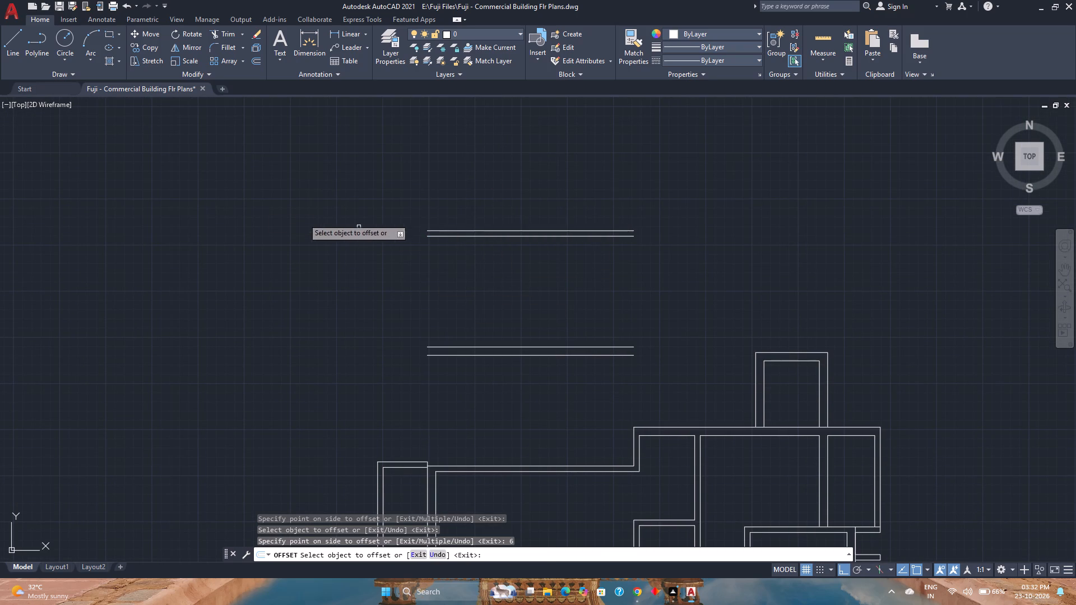
# Draw a vertical line from the left end of the connected room's outer top line up to the topmost offset line's left end.
pyautogui.click(13, 40)
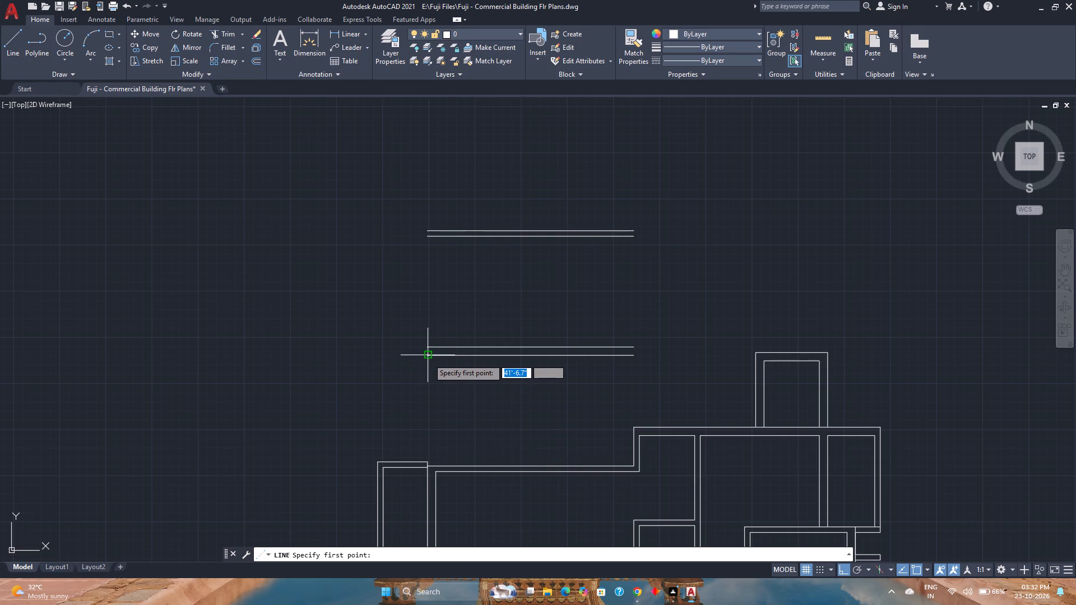
pyautogui.click(425, 469)
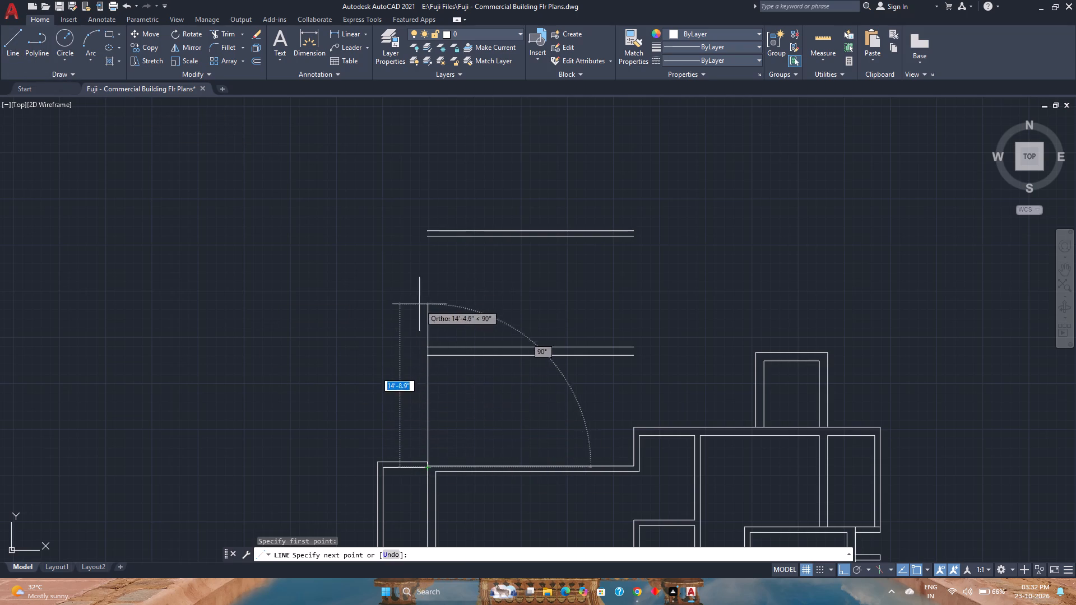
pyautogui.click(426, 232)
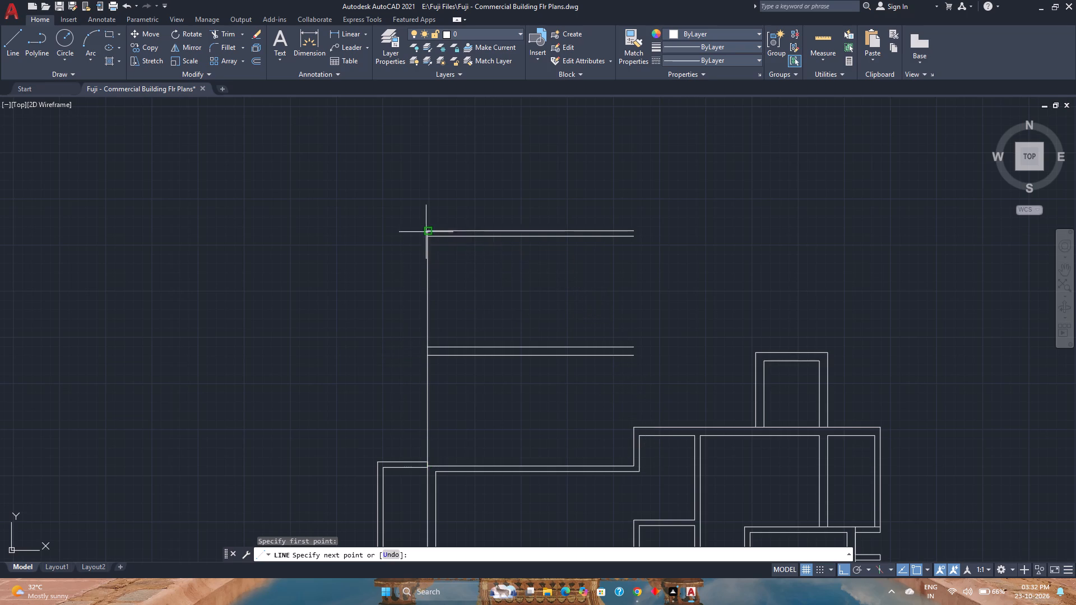
pyautogui.press('Escape')
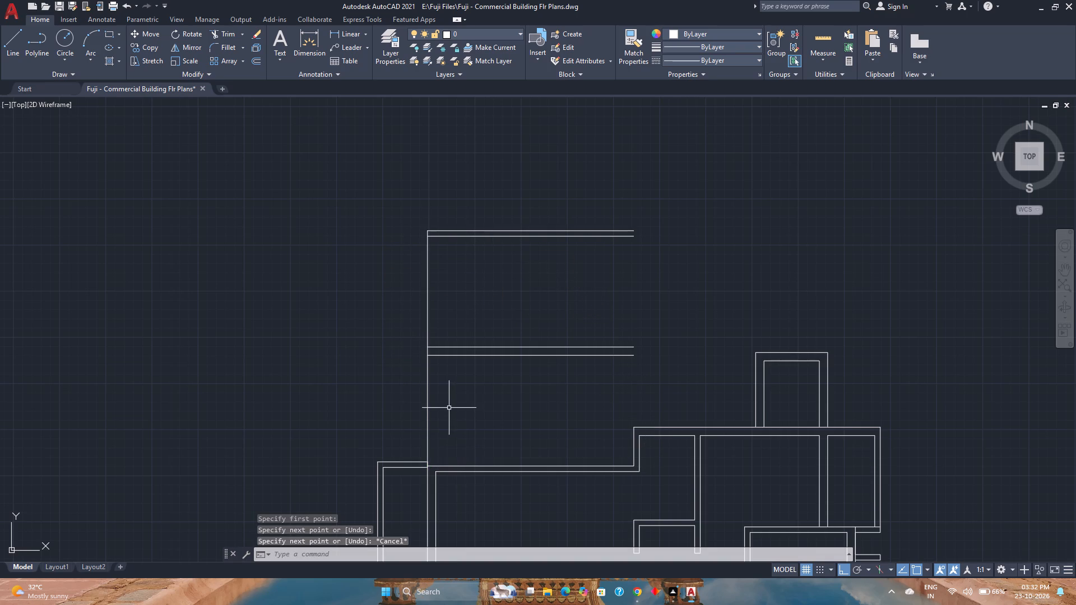
# Offset the stacked rooms' left vertical line 9" to the right, into the rooms, to form their left wall.
pyautogui.click(447, 404)
pyautogui.click(389, 392)
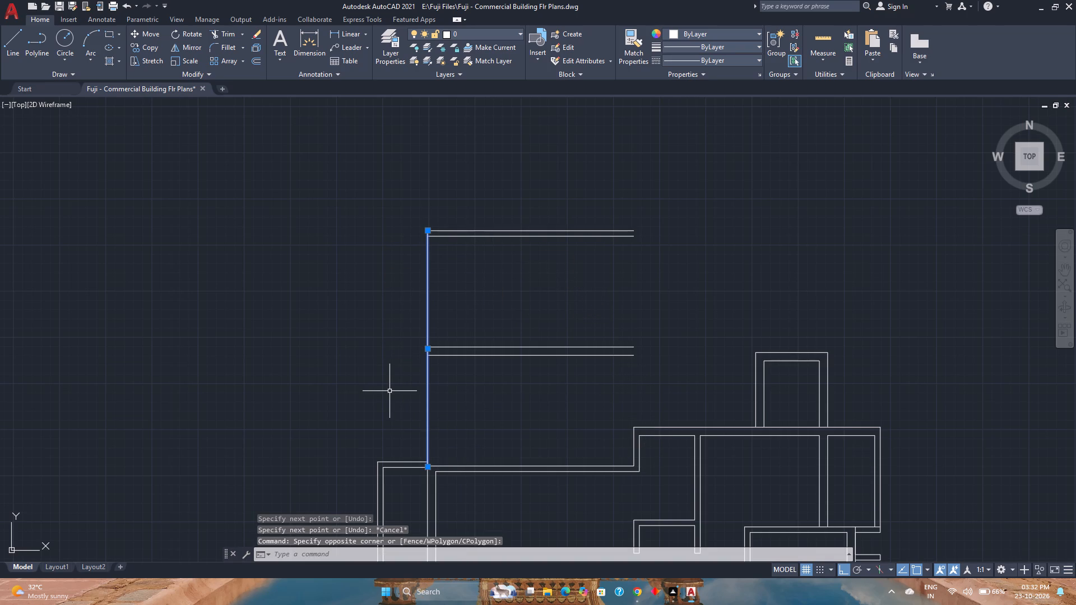
pyautogui.press('o')
pyautogui.press('Return')
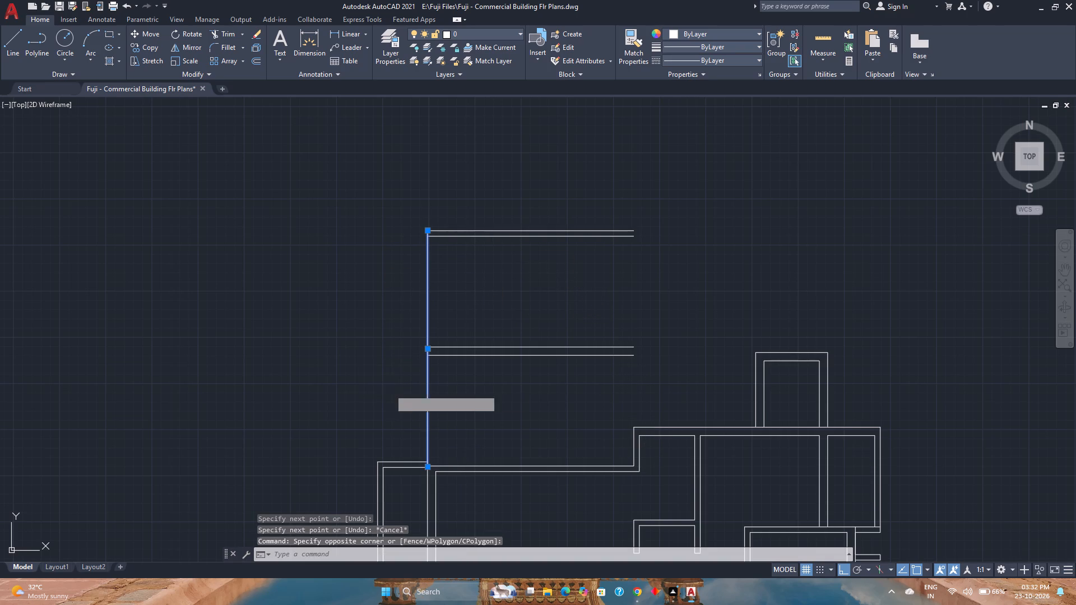
pyautogui.press('9')
pyautogui.press('Return')
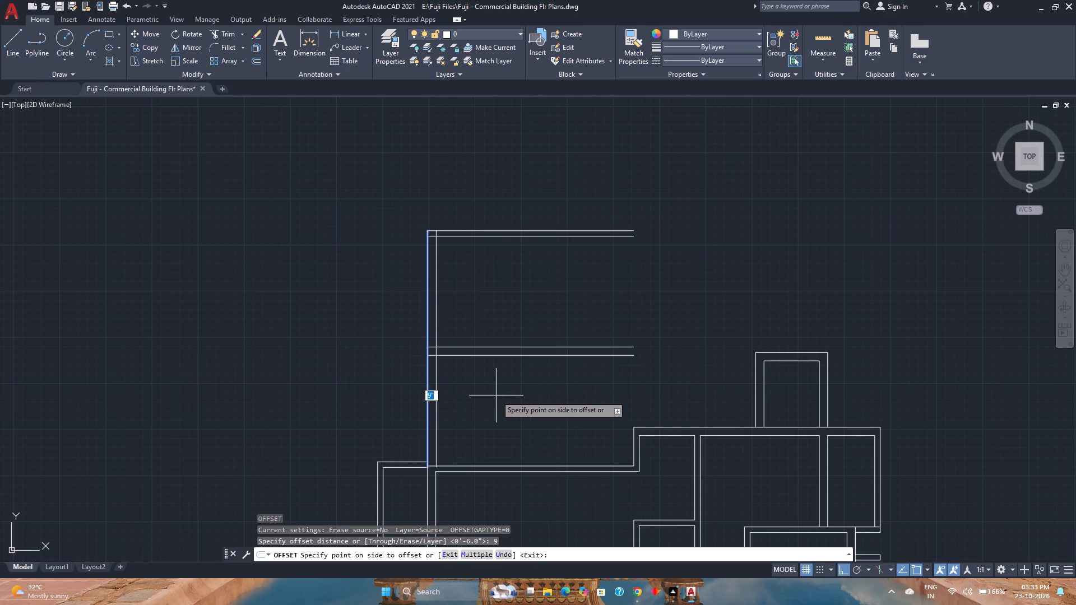
pyautogui.click(496, 395)
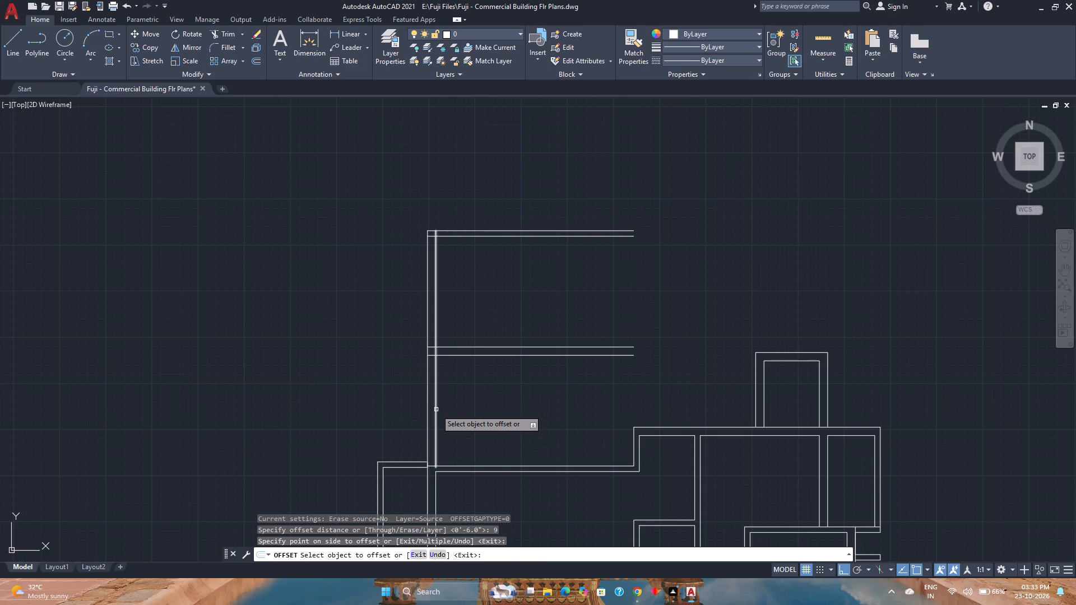
# Offset the left wall's inner line 13' to the right, and offset that result another 6" to the right.
pyautogui.click(436, 409)
pyautogui.write("13'")
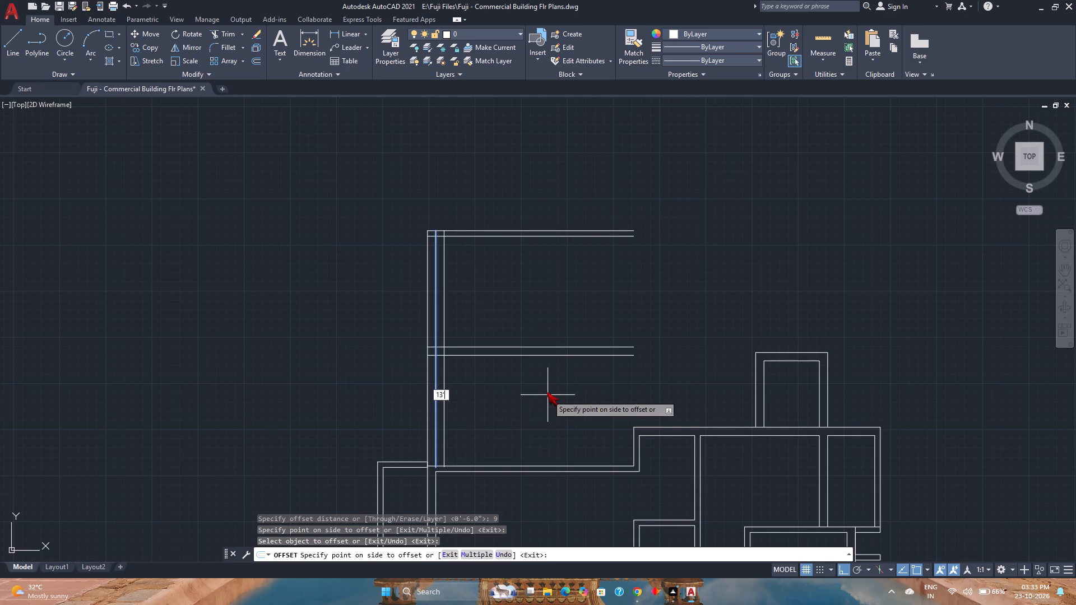
pyautogui.press('Return')
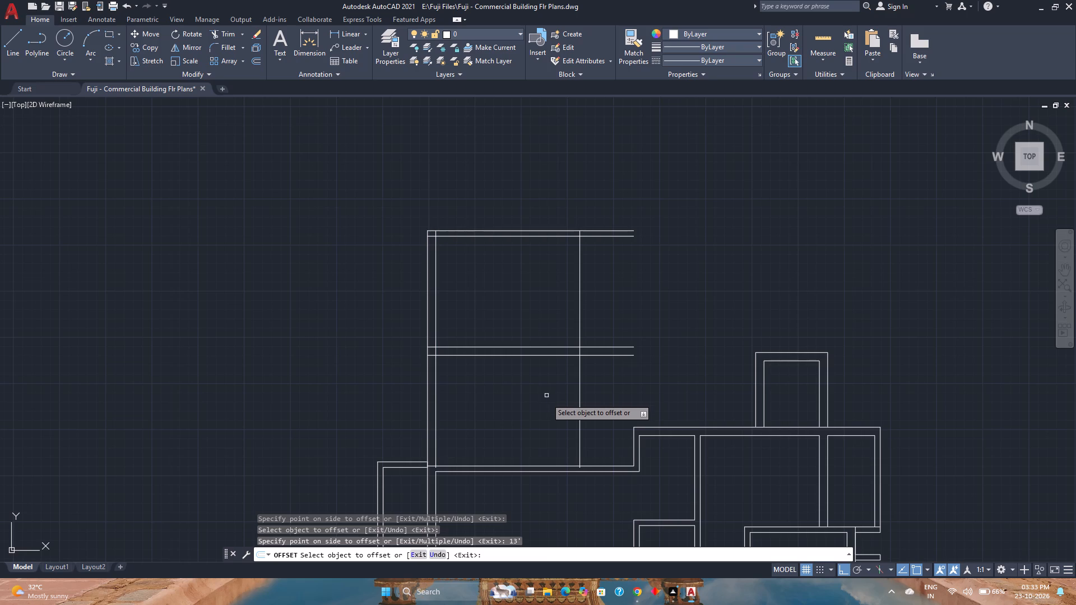
pyautogui.click(581, 394)
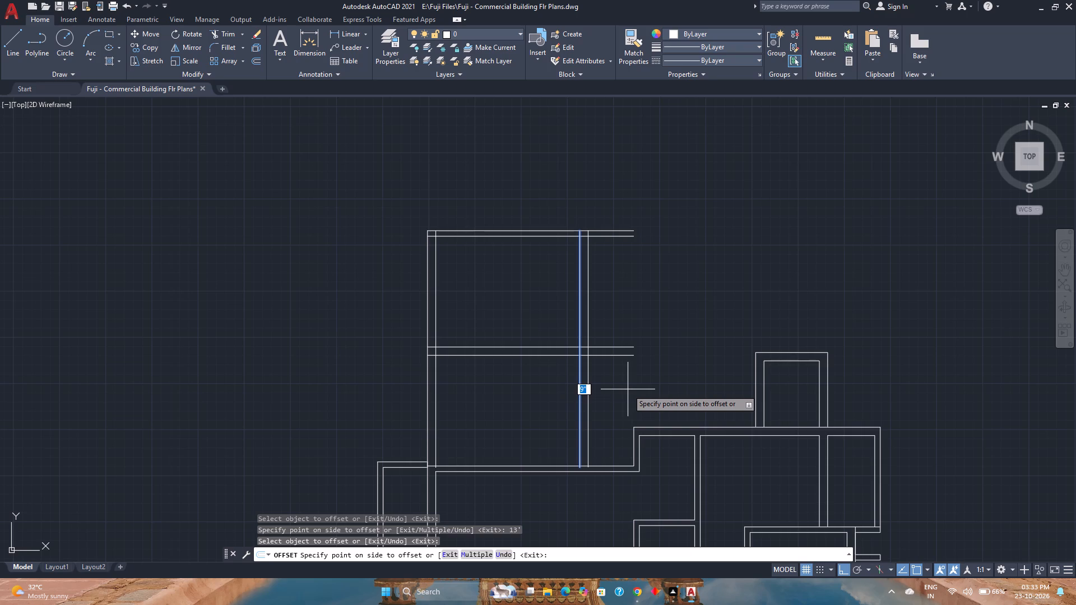
pyautogui.press('6')
pyautogui.press('Return')
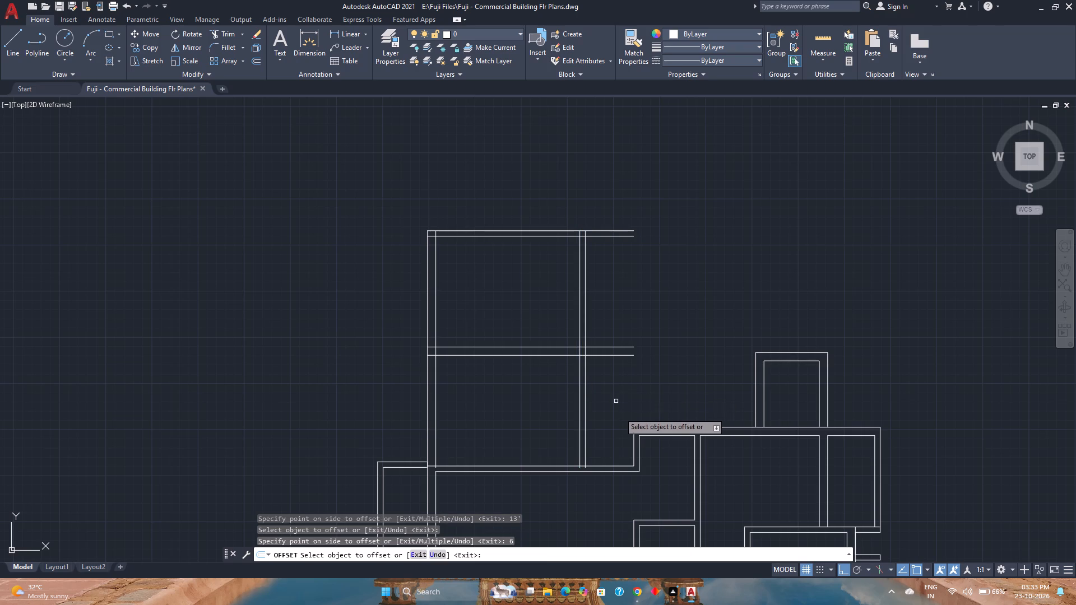
# Measure the space between the new 6" partition and the upper block's left wall.
pyautogui.click(814, 39)
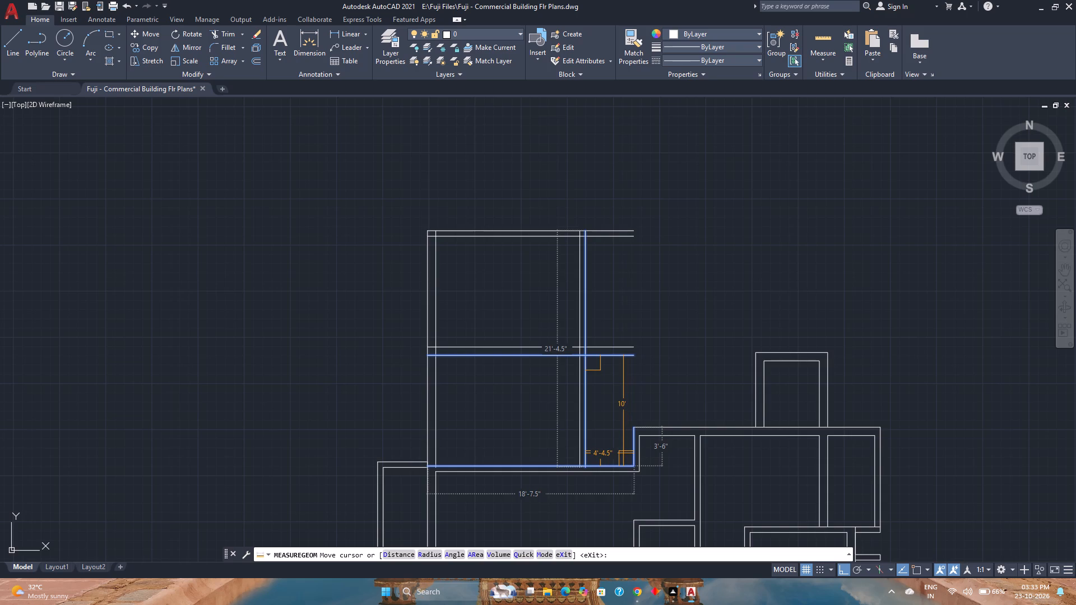
pyautogui.scroll(2, 623, 453)
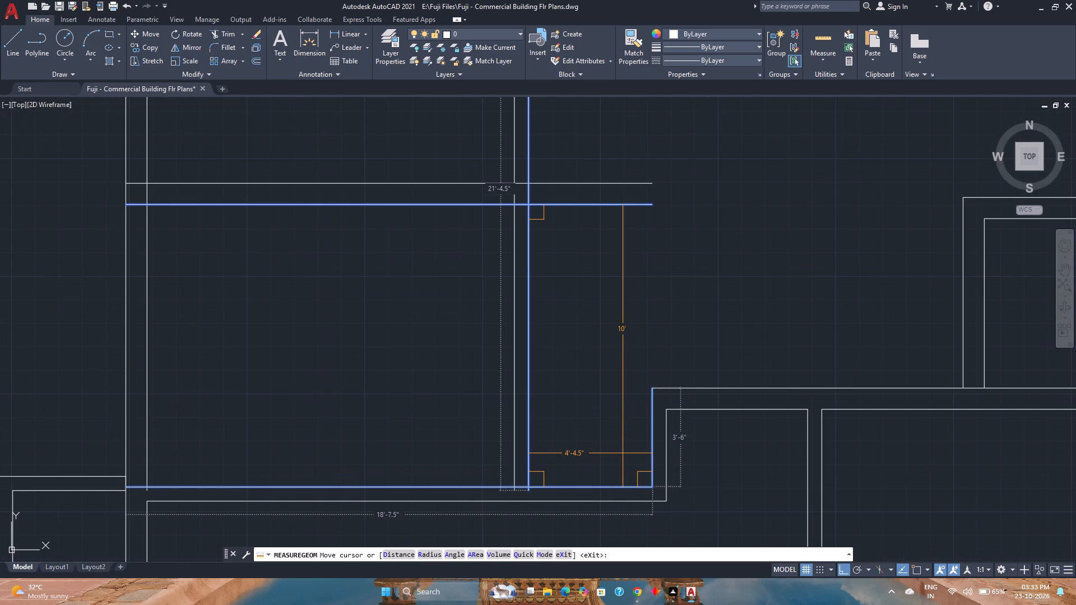
pyautogui.scroll(-2, 774, 460)
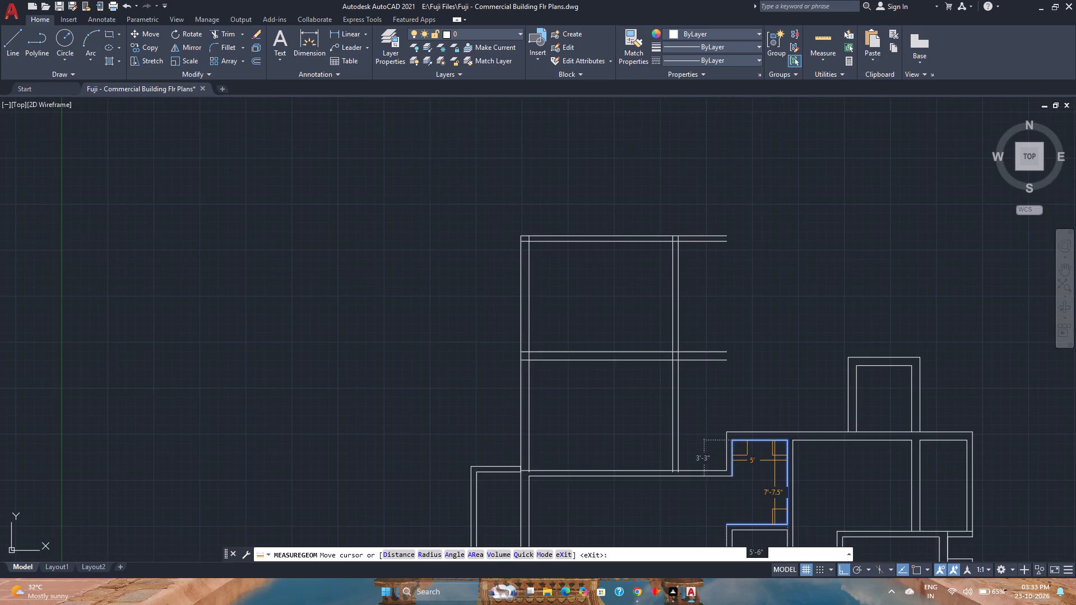
pyautogui.moveTo(774, 460); pyautogui.dragTo(750, 430, button='middle')
pyautogui.middleClick(750, 430)
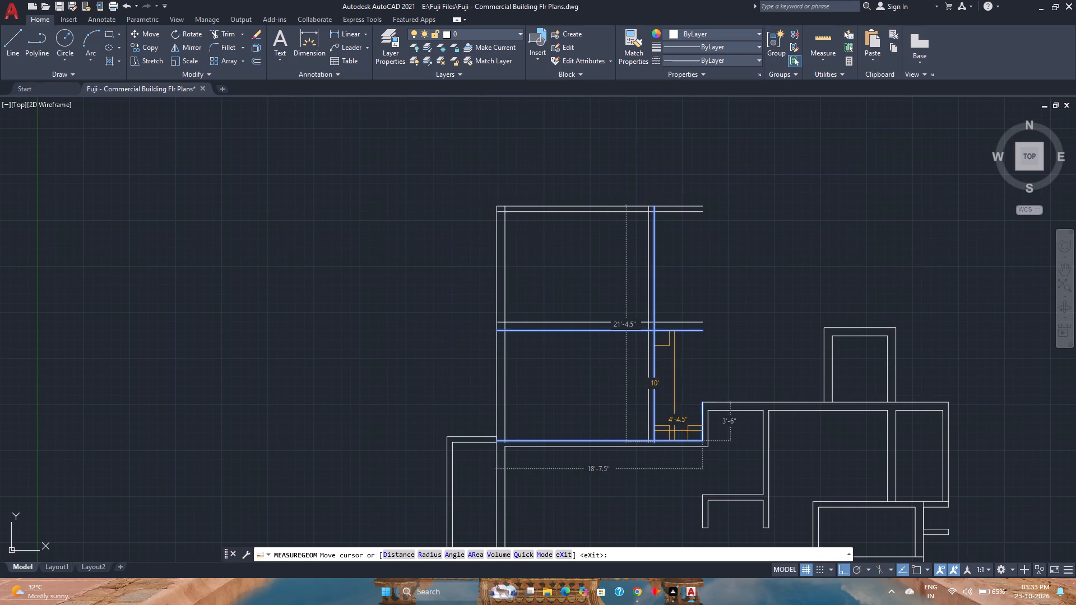
pyautogui.scroll(2, 686, 434)
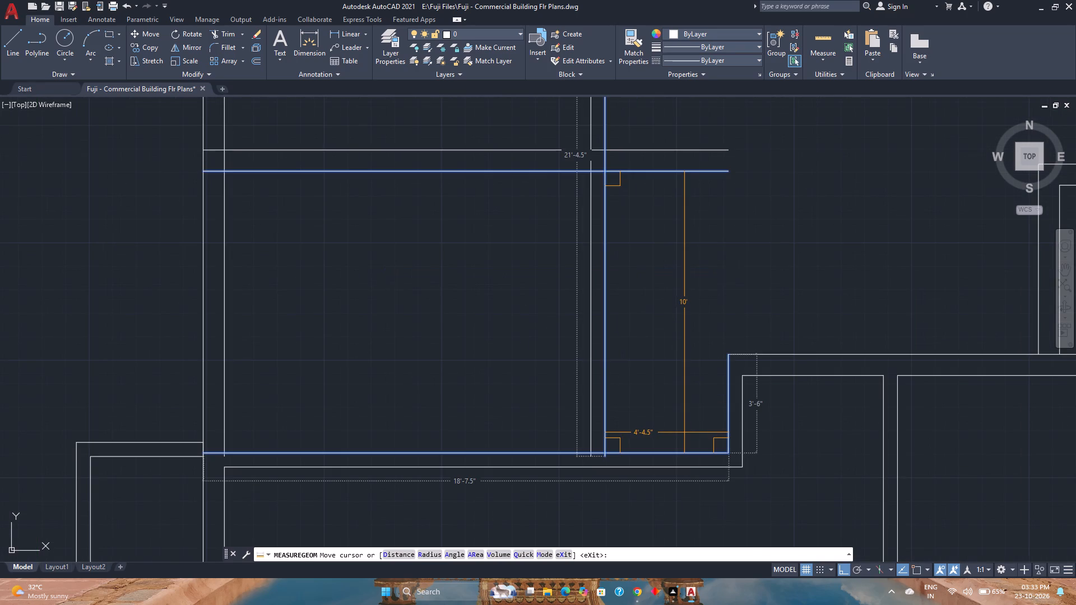
pyautogui.scroll(-1, 683, 431)
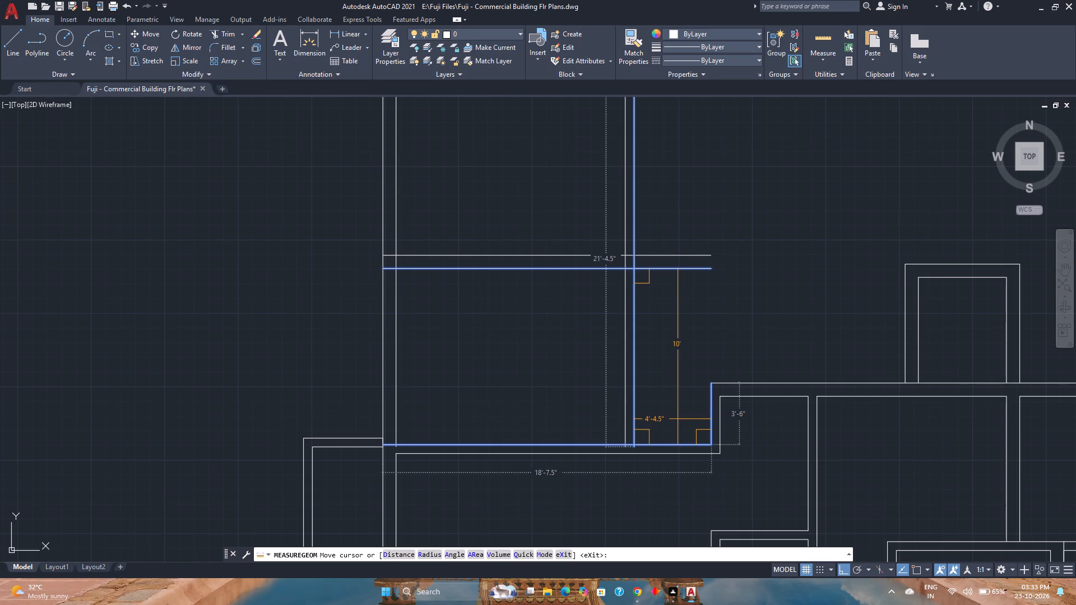
pyautogui.press('Escape')
# Draw a vertical line from the upper block's top-left corner up to the right end of the stacked rooms' topmost line.
pyautogui.scroll(-1, 650, 383)
pyautogui.moveTo(650, 383); pyautogui.dragTo(629, 405, button='middle')
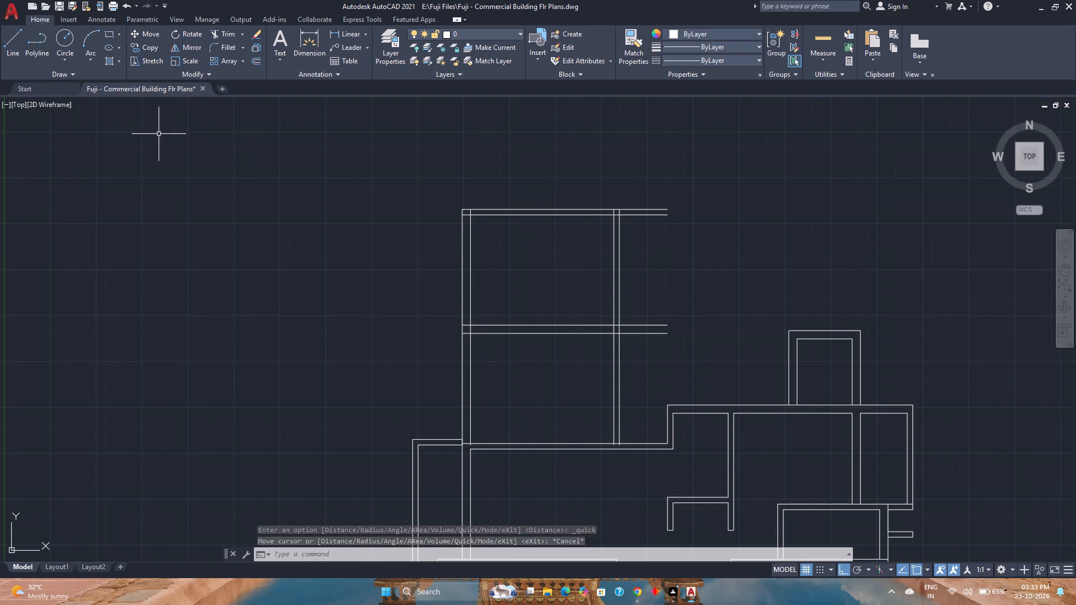
pyautogui.click(17, 50)
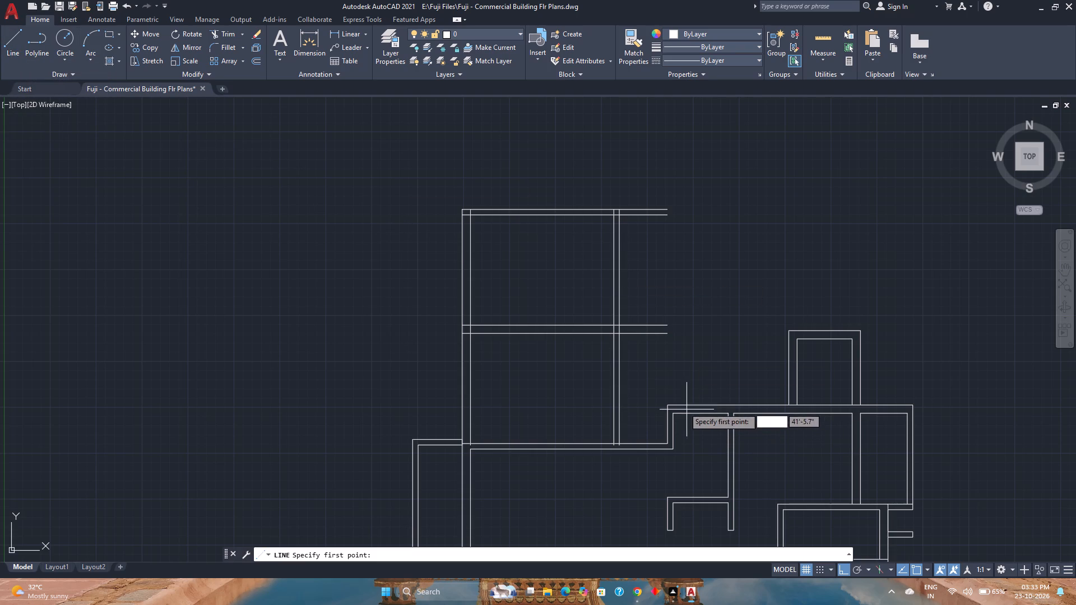
pyautogui.click(667, 403)
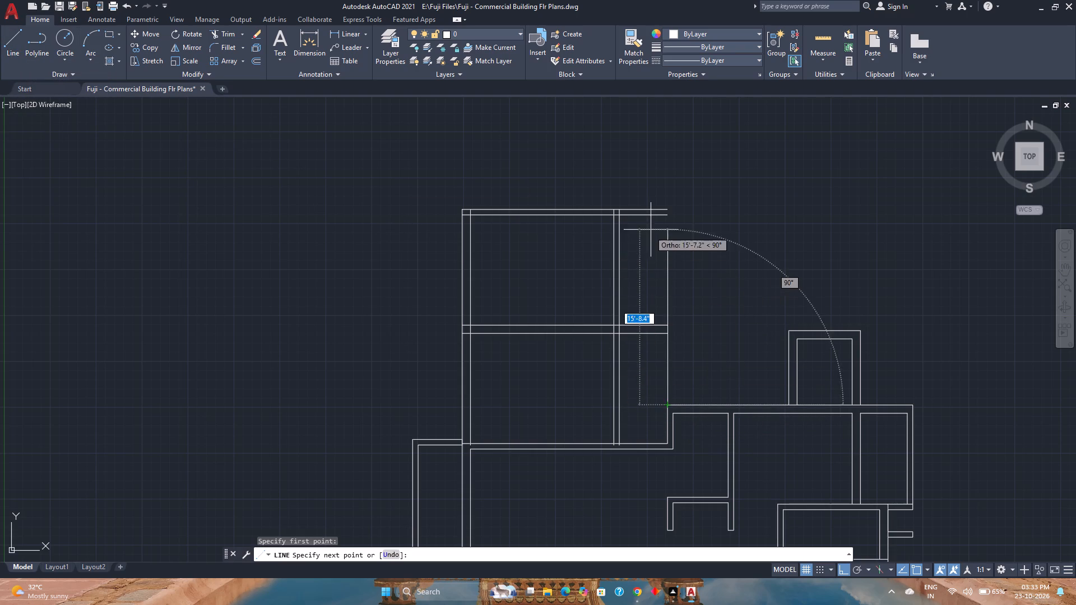
pyautogui.click(666, 207)
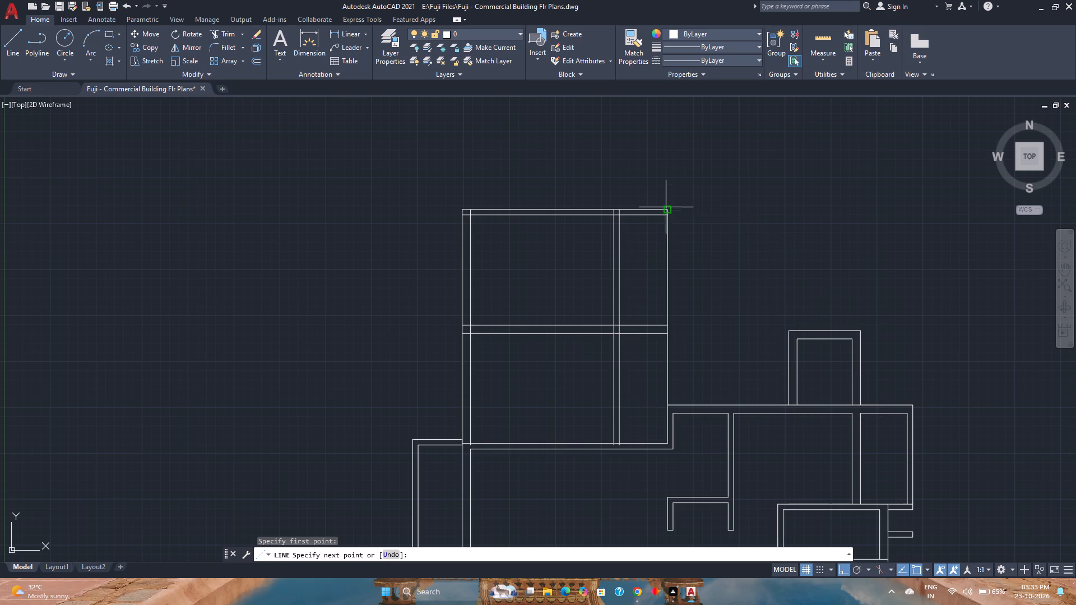
pyautogui.press('Escape')
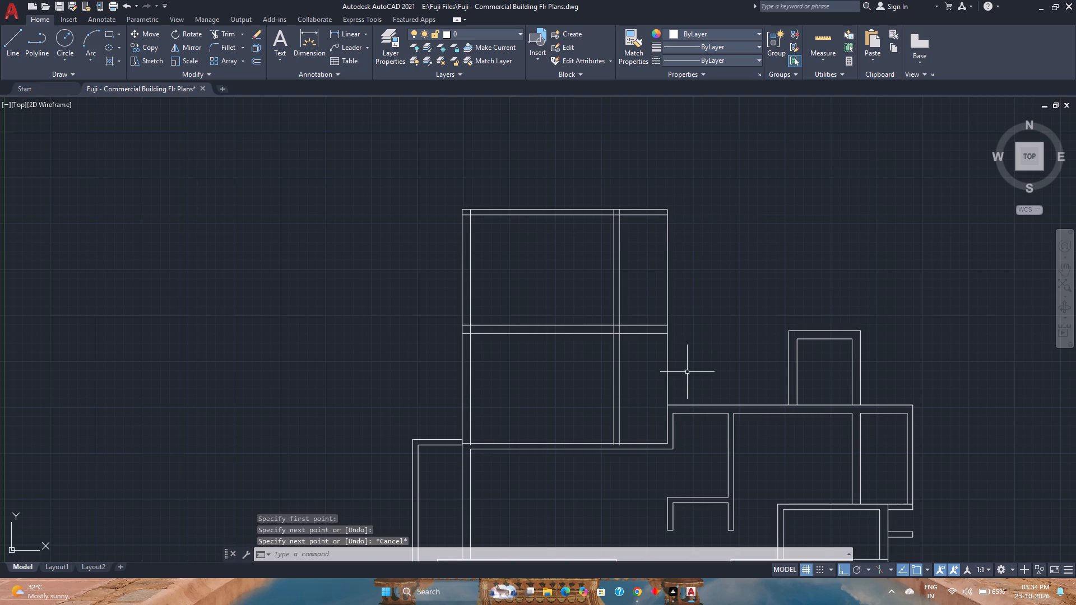
# Offset the new right-hand vertical line 9" outward to the right.
pyautogui.press('o')
pyautogui.press('Return')
pyautogui.press('9')
pyautogui.press('Return')
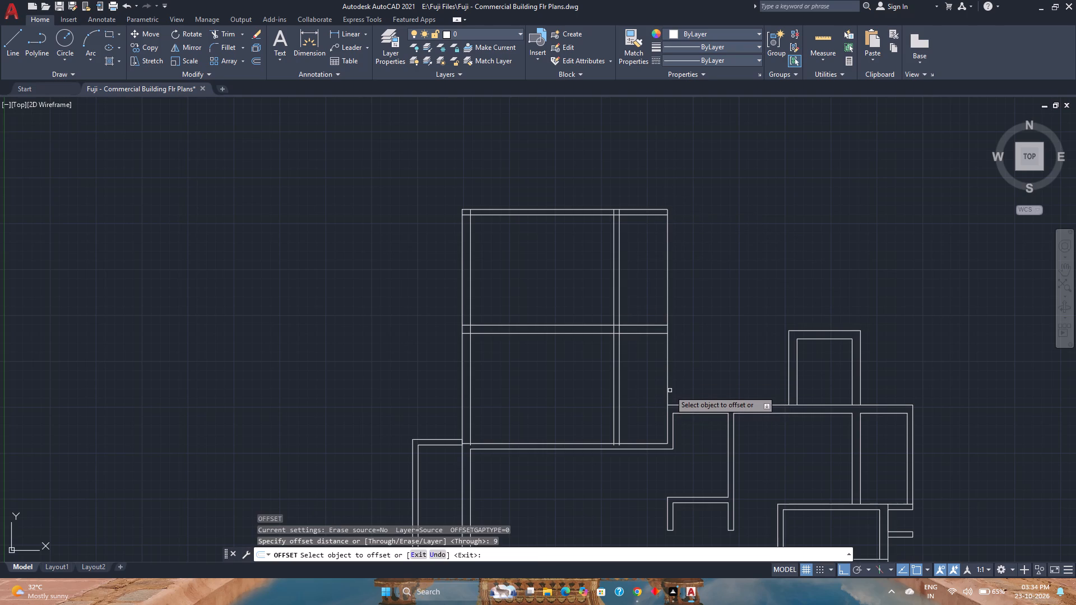
pyautogui.click(667, 388)
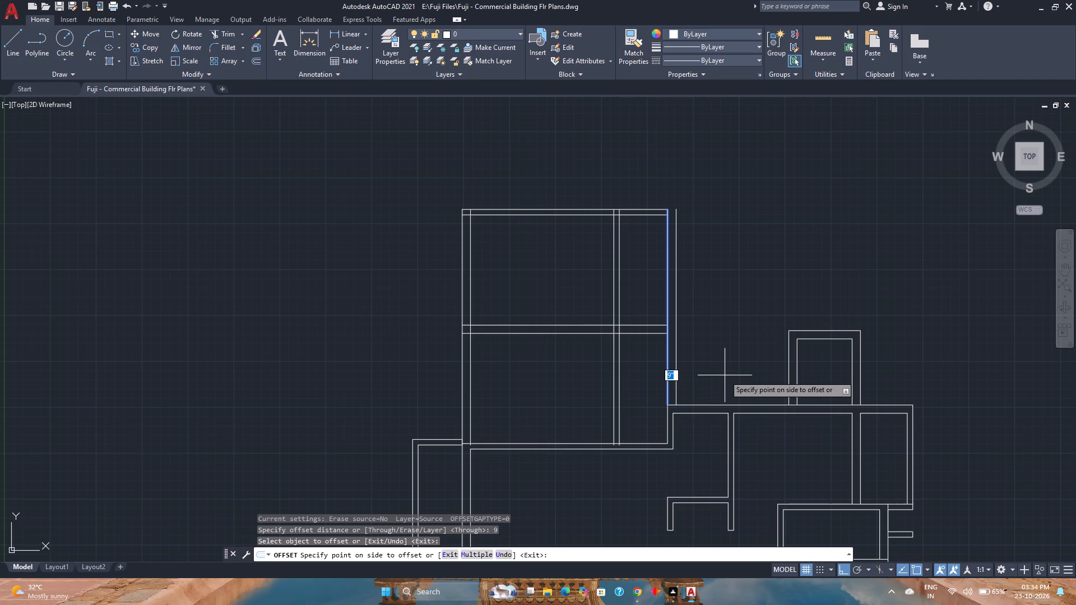
pyautogui.click(725, 375)
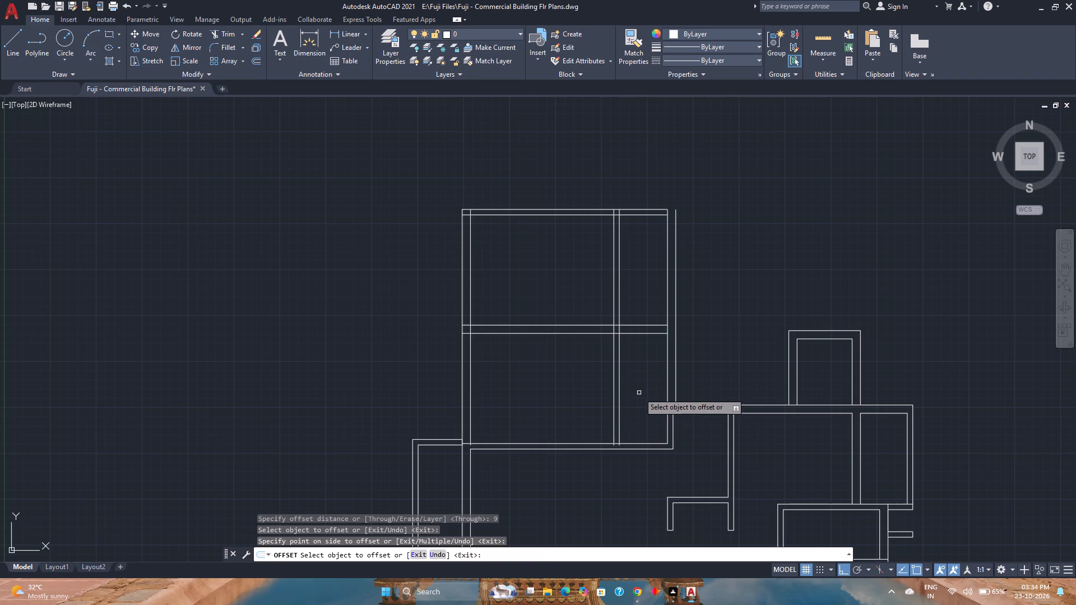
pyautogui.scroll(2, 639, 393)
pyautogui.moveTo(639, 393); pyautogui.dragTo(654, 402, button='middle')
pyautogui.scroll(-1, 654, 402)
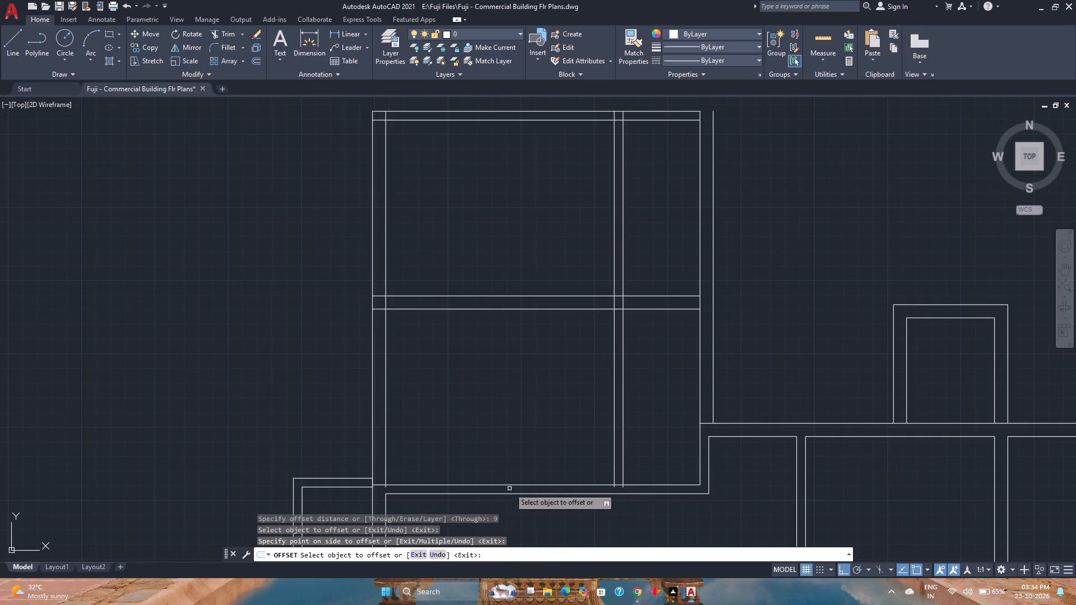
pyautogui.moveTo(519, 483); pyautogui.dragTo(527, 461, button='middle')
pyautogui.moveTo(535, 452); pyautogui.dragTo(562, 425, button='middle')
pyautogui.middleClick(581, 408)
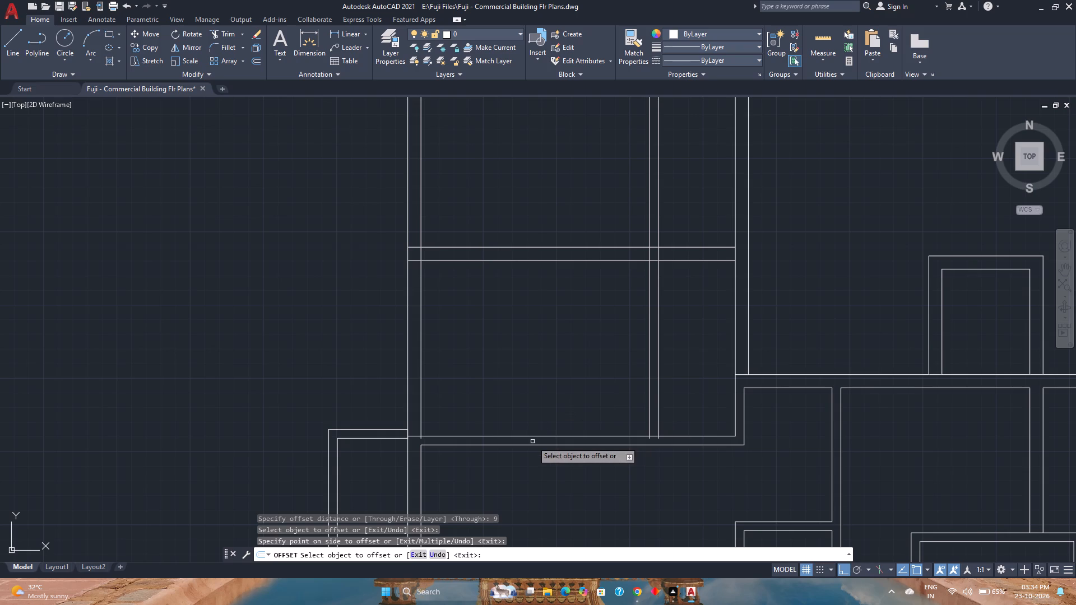
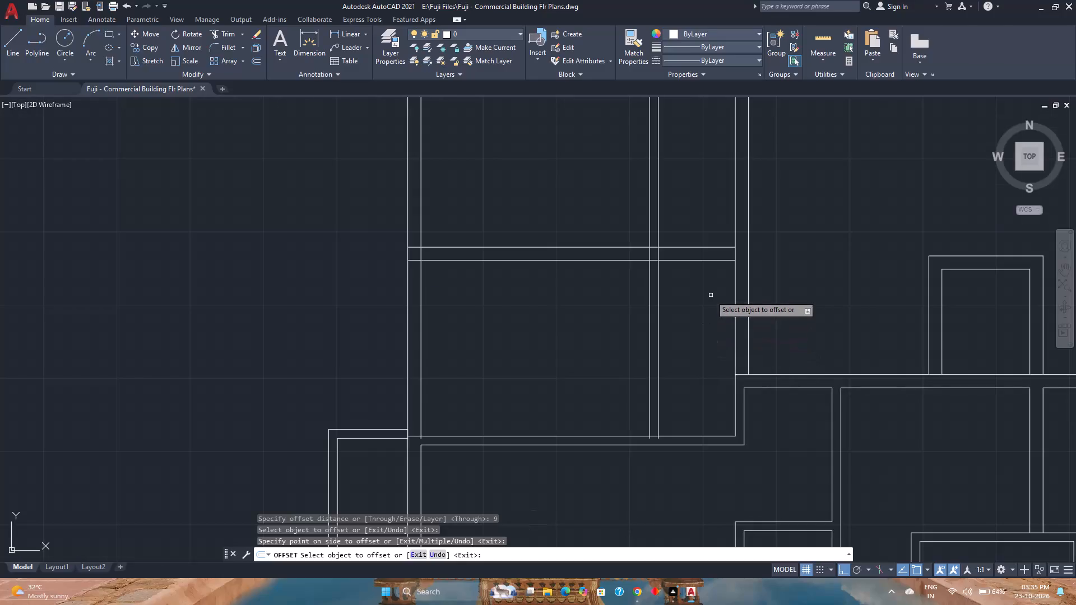
# Offset the lower stacked room's bottom line 8' upward, and offset that result another 9" upward.
pyautogui.scroll(4, 701, 297)
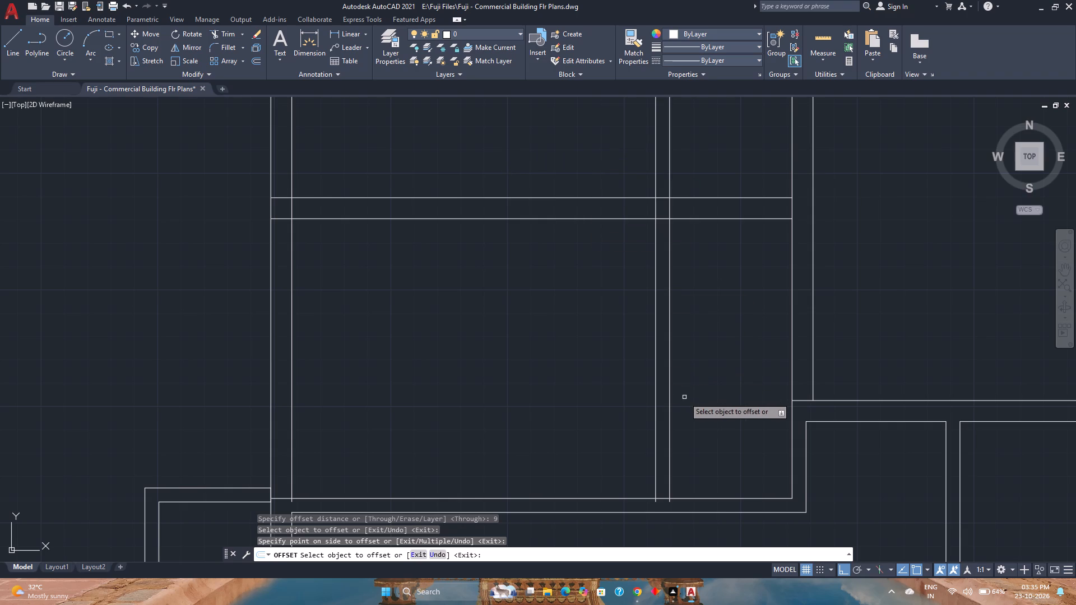
pyautogui.click(715, 498)
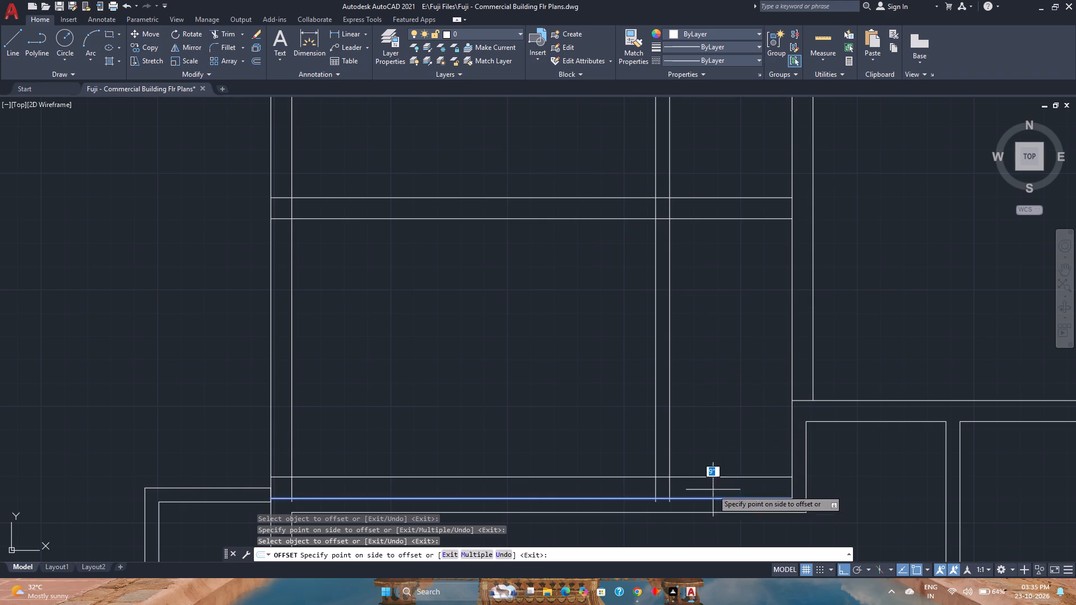
pyautogui.write("8'")
pyautogui.press('Return')
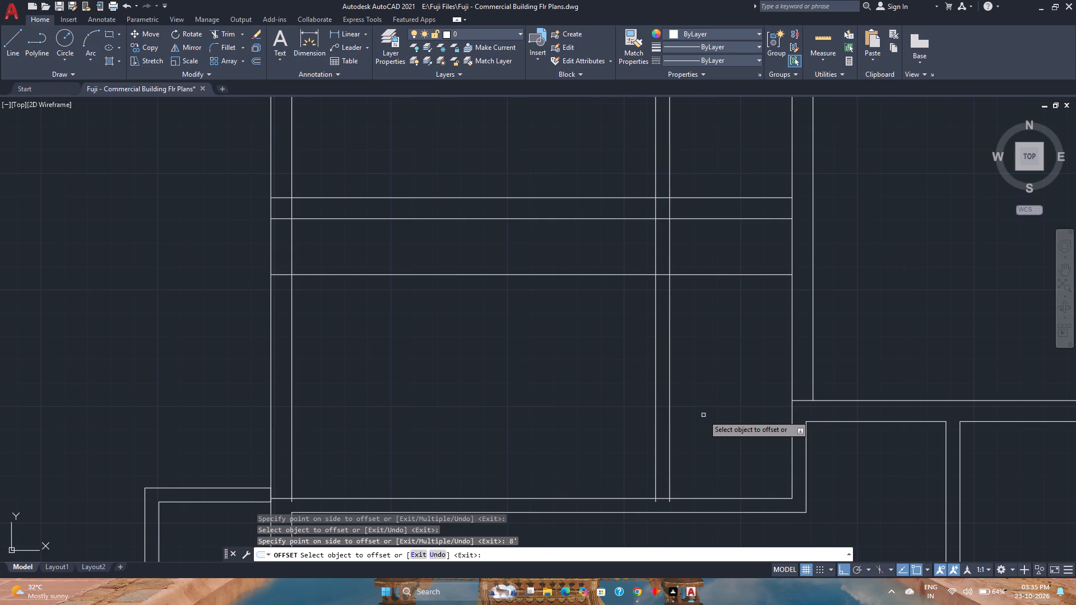
pyautogui.click(740, 273)
pyautogui.click(742, 260)
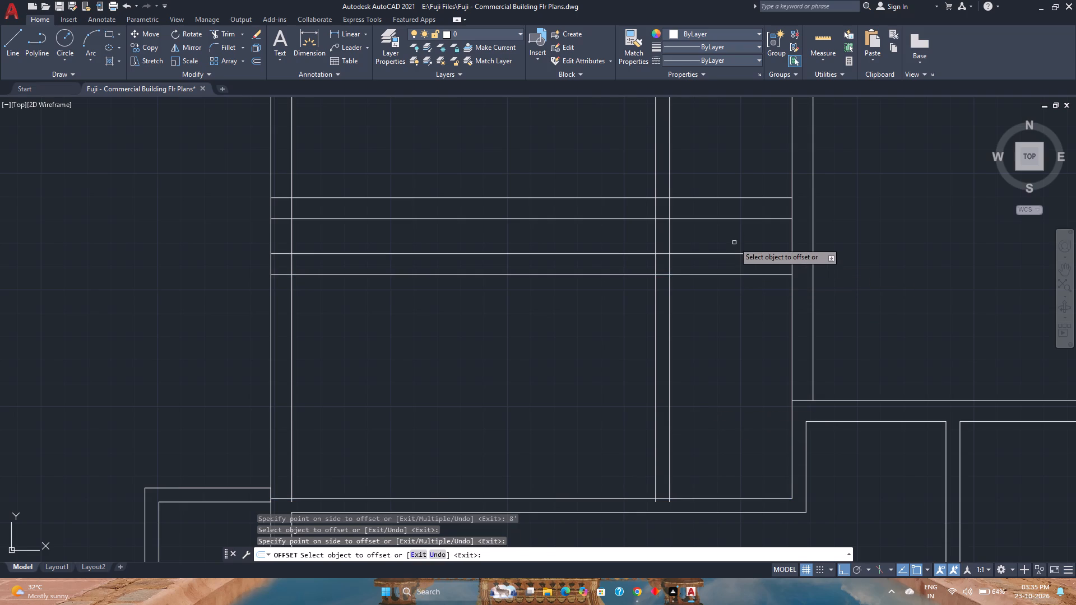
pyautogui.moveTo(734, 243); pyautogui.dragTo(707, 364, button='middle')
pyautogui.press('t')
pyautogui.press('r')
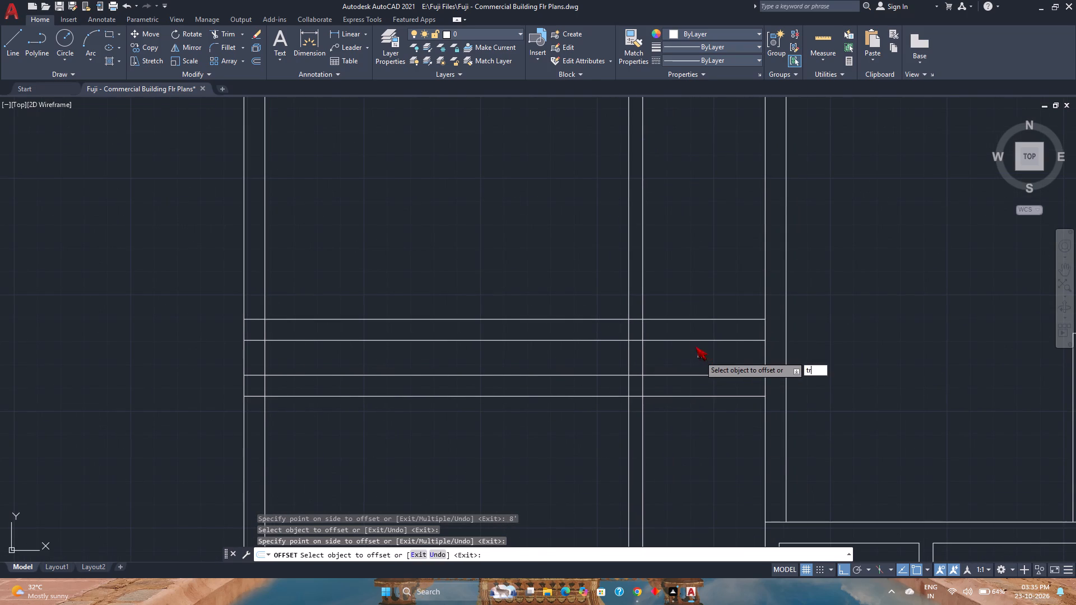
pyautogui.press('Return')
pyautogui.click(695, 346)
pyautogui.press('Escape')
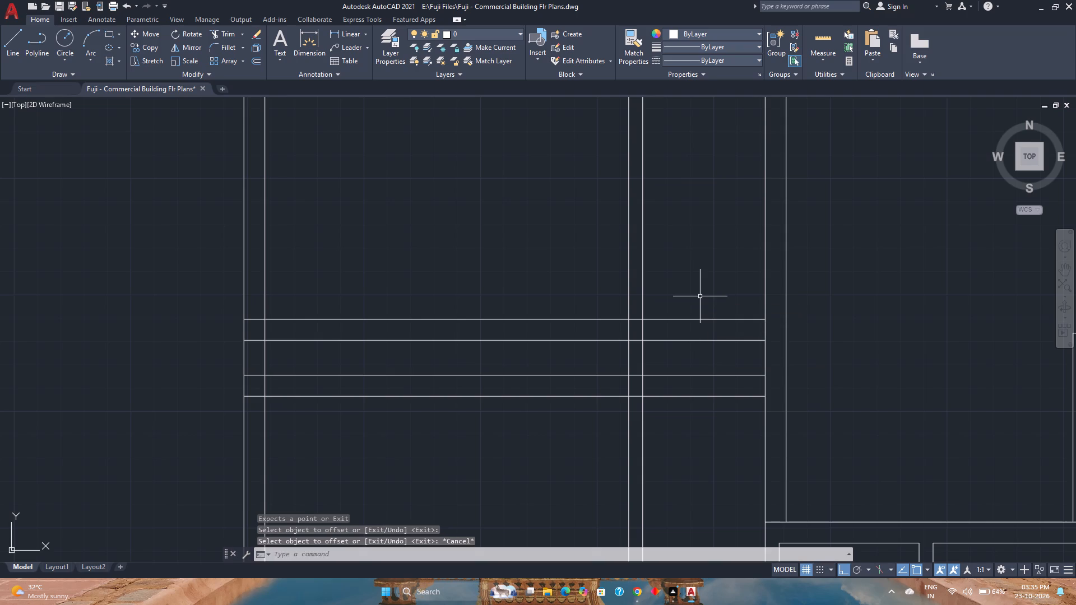
# Trim the cross wall between the stacked rooms out of the narrow strip right of the 6" partition.
pyautogui.write('tr')
pyautogui.press('Return')
pyautogui.click(698, 345)
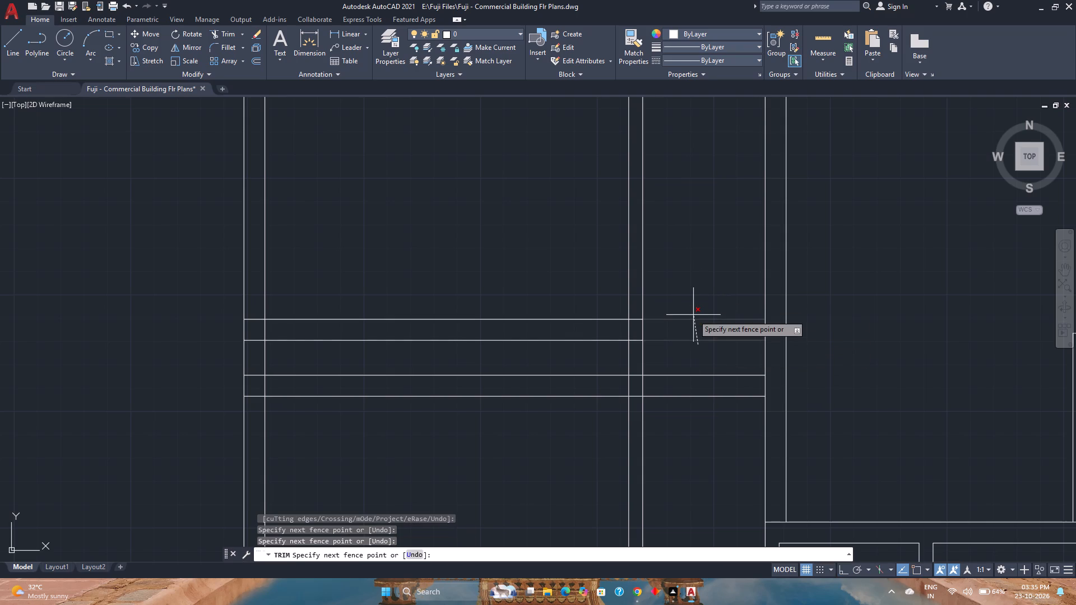
pyautogui.click(727, 287)
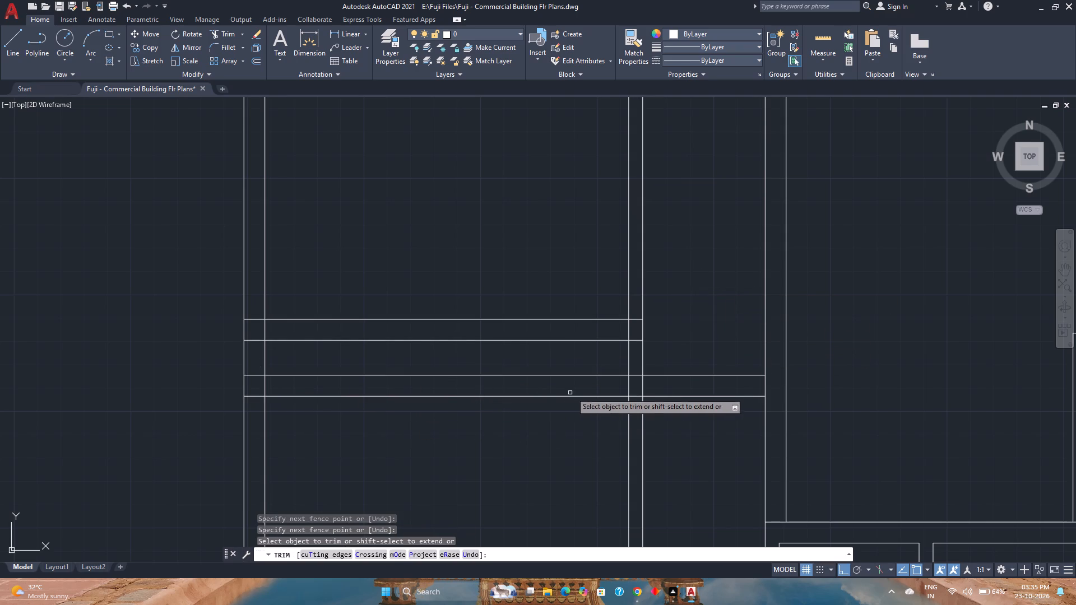
# Remove the new 9" cross wall's lines within and left of the 6" partition, keeping only the part in the narrow strip.
pyautogui.scroll(2, 585, 385)
pyautogui.click(712, 345)
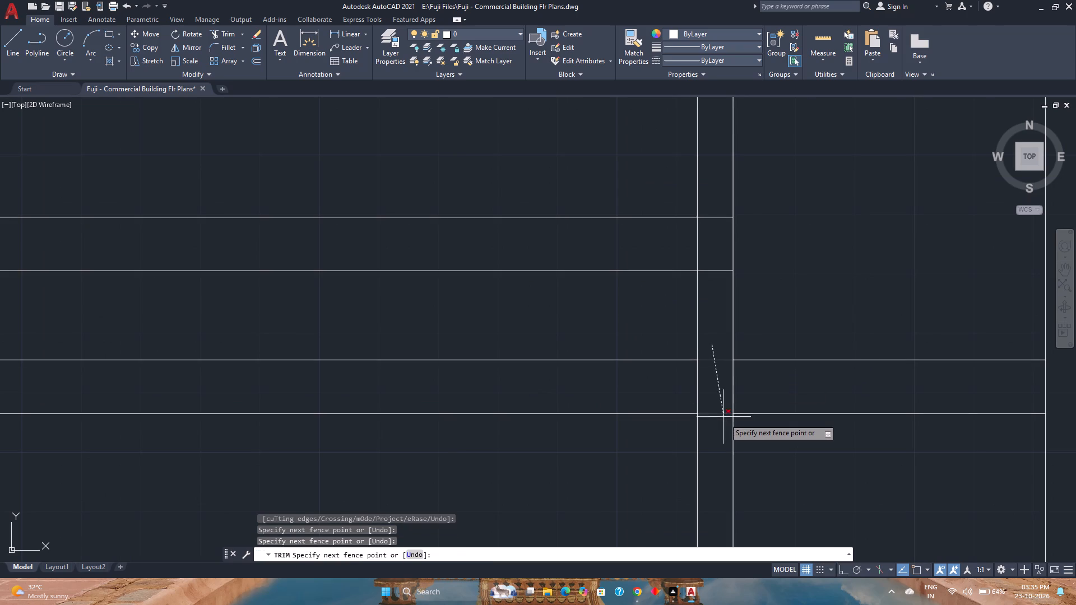
pyautogui.click(724, 419)
pyautogui.scroll(-3, 430, 417)
pyautogui.moveTo(429, 417); pyautogui.dragTo(574, 375, button='middle')
pyautogui.middleClick(585, 373)
pyautogui.middleClick(590, 371)
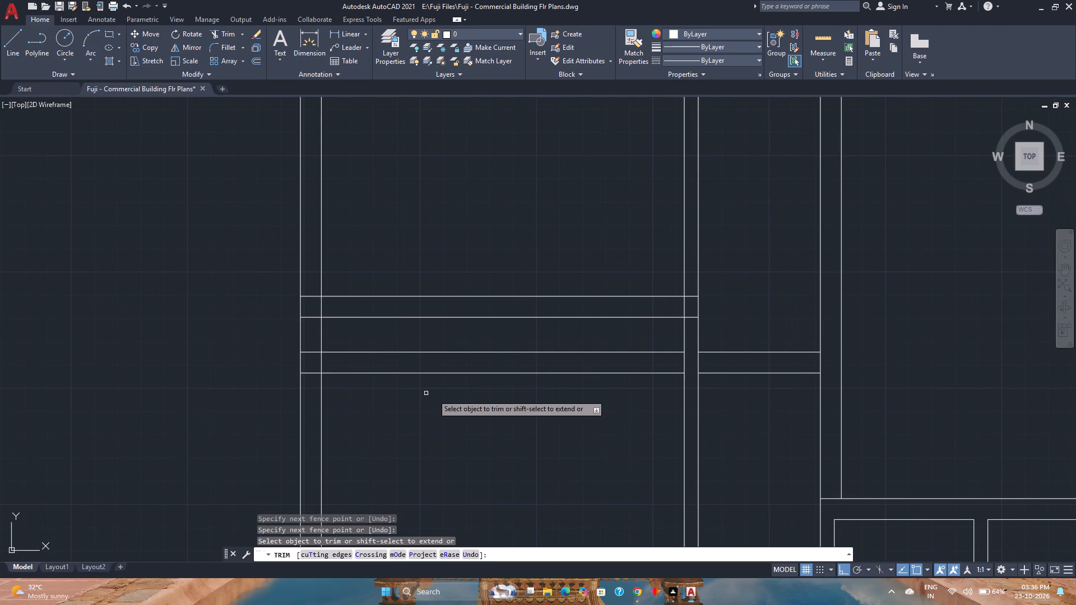
pyautogui.press('Escape')
pyautogui.click(474, 397)
pyautogui.click(439, 340)
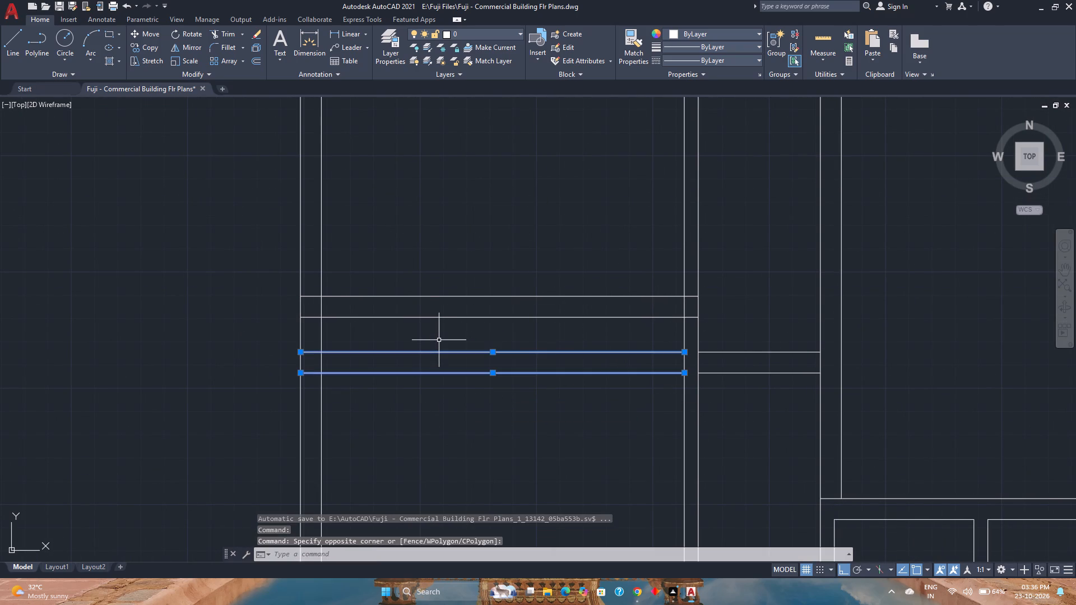
pyautogui.press('Delete')
# Mirror the narrow strip's 9" cross wall upward about the horizontal centreline of the stacked rooms' dividing wall, keeping the original.
pyautogui.scroll(-2, 652, 348)
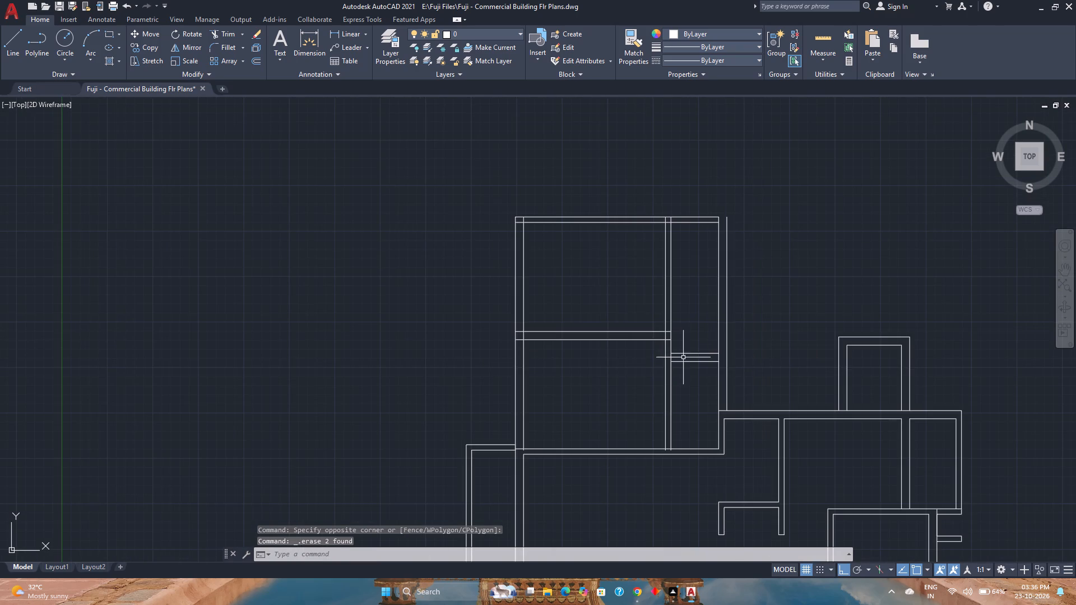
pyautogui.scroll(3, 690, 347)
pyautogui.moveTo(690, 347); pyautogui.dragTo(624, 355, button='middle')
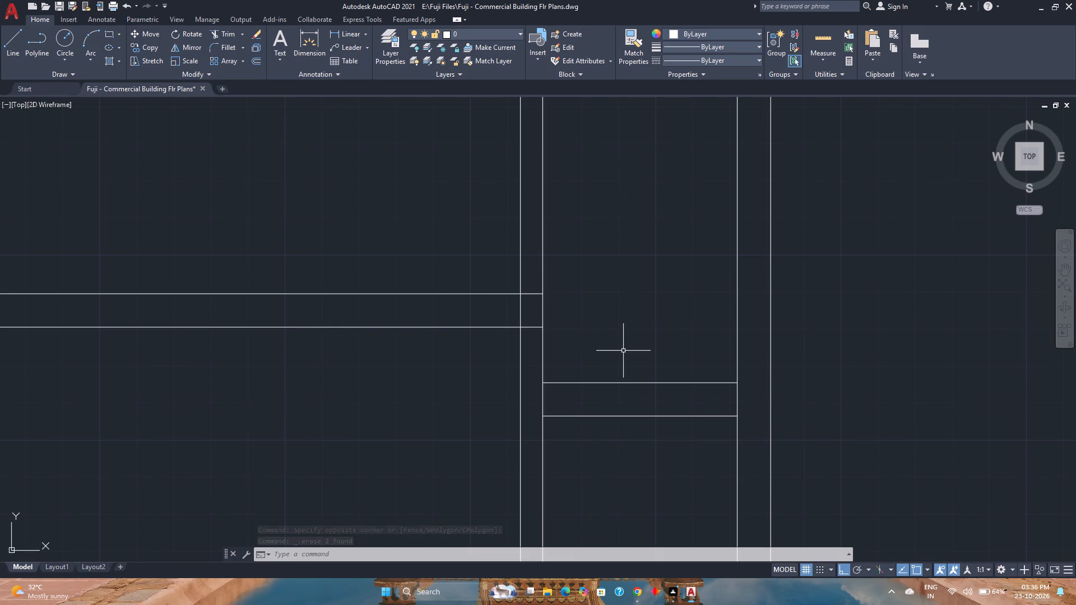
pyautogui.scroll(-1, 648, 322)
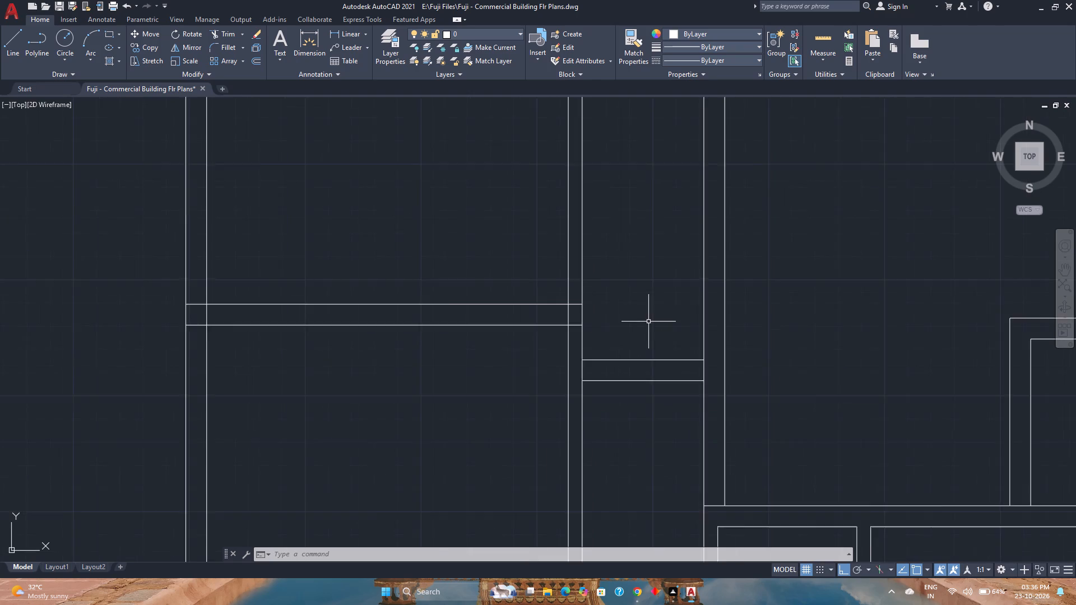
pyautogui.scroll(-2, 648, 322)
pyautogui.moveTo(648, 322); pyautogui.dragTo(653, 369, button='middle')
pyautogui.middleClick(653, 369)
pyautogui.scroll(2, 653, 301)
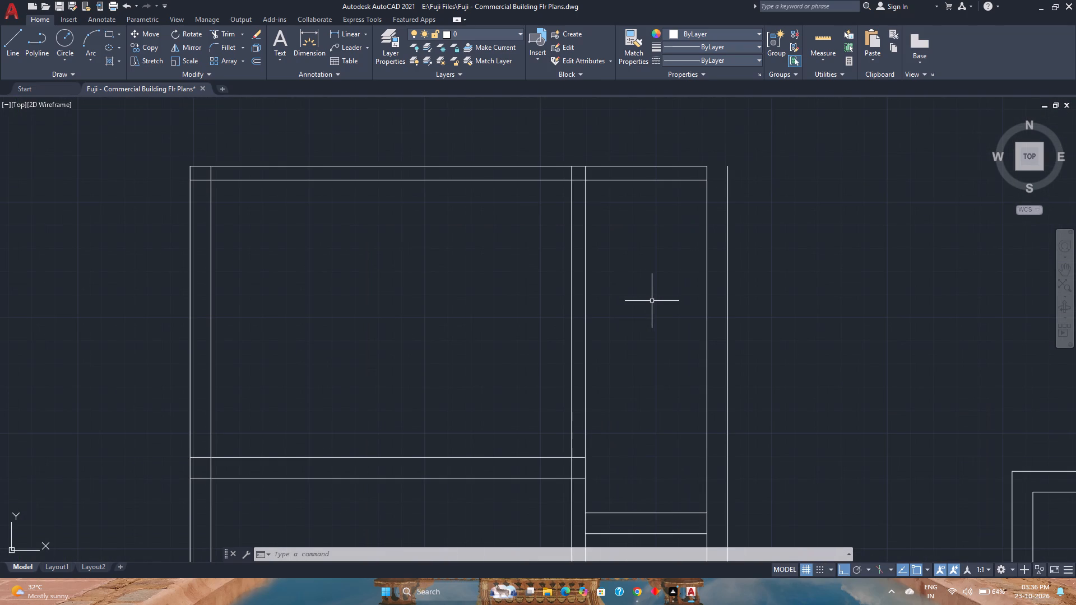
pyautogui.scroll(-2, 652, 331)
pyautogui.click(661, 424)
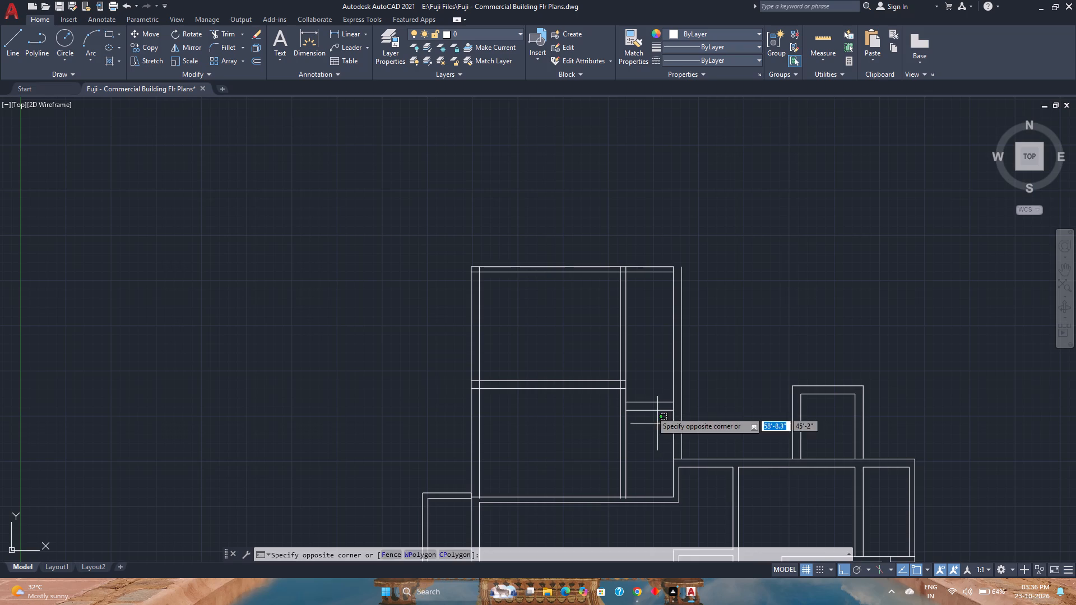
pyautogui.click(648, 397)
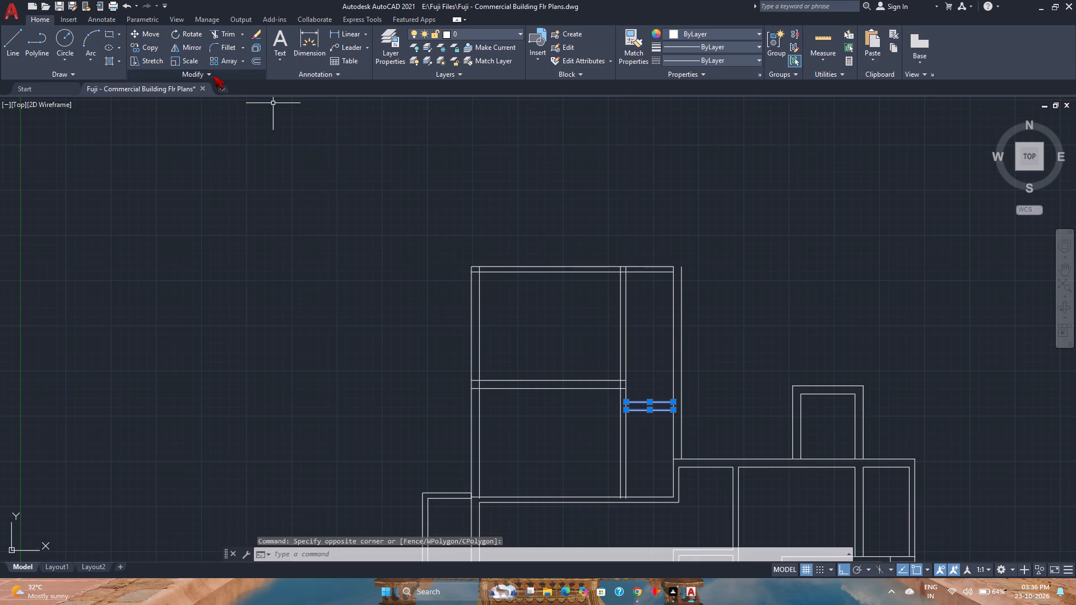
pyautogui.click(173, 45)
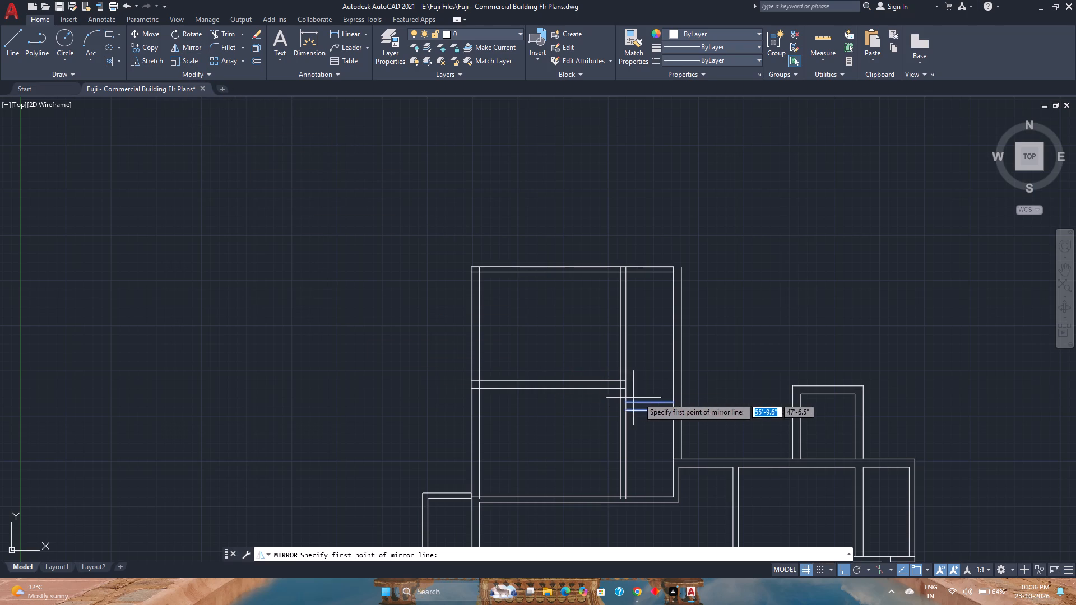
pyautogui.scroll(3, 643, 397)
pyautogui.press('m')
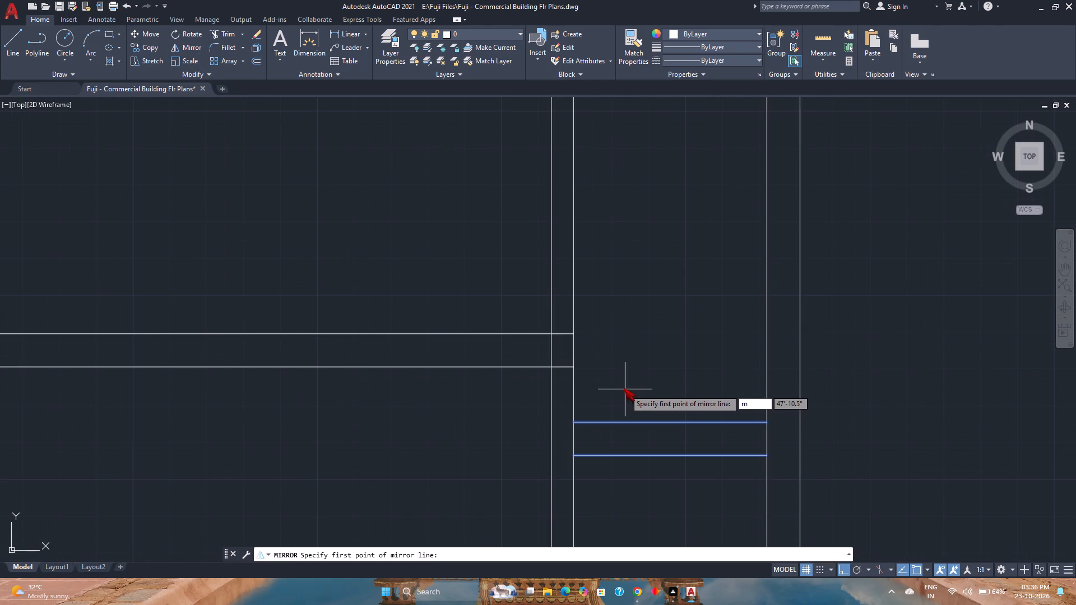
pyautogui.press('2')
pyautogui.press('p')
pyautogui.press('Return')
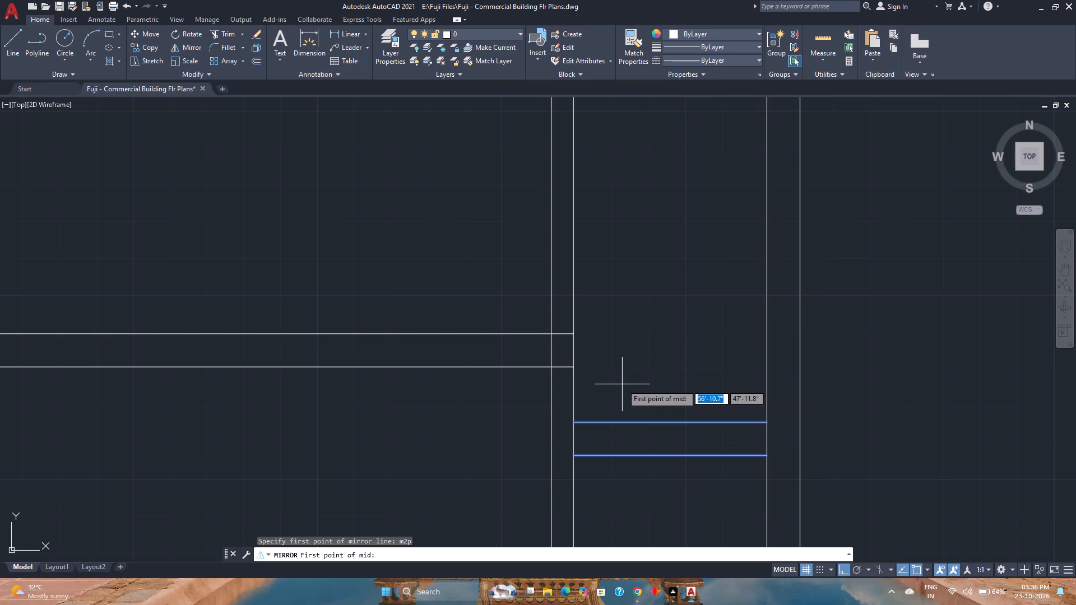
pyautogui.click(576, 369)
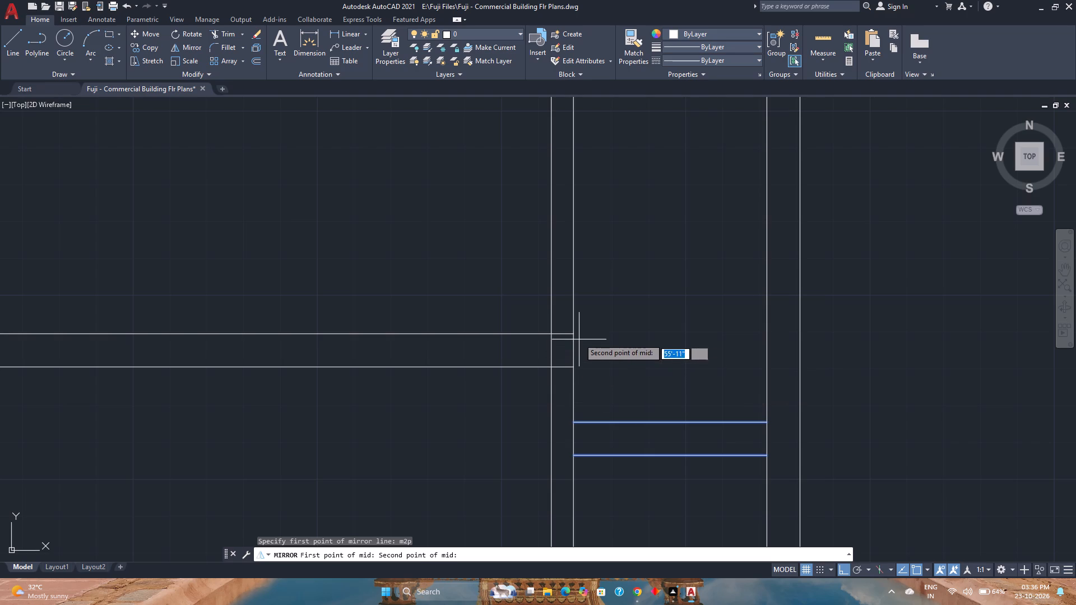
pyautogui.click(571, 332)
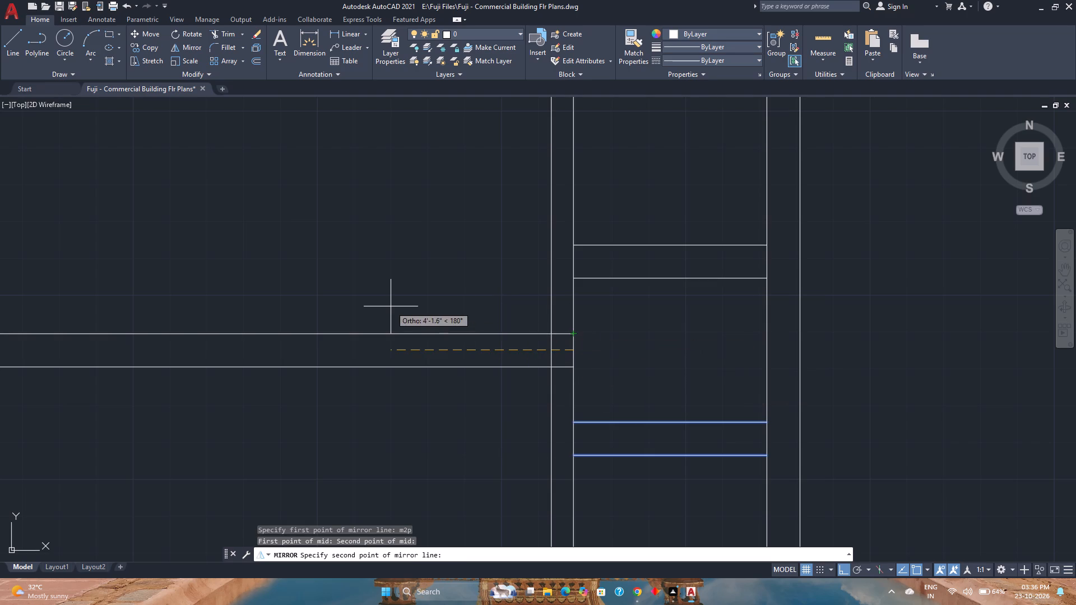
pyautogui.click(391, 306)
pyautogui.moveTo(415, 345); pyautogui.dragTo(391, 306)
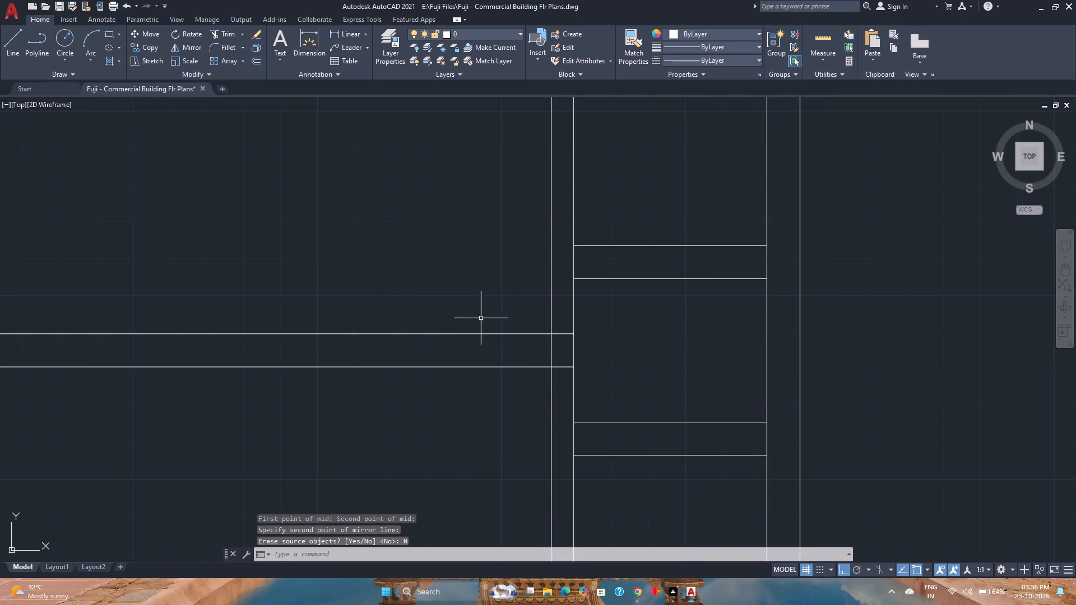
# Measure the narrow strip's top compartment above the mirrored cross wall.
pyautogui.scroll(-3, 532, 313)
pyautogui.scroll(1, 579, 276)
pyautogui.moveTo(579, 276); pyautogui.dragTo(614, 308, button='middle')
pyautogui.middleClick(613, 309)
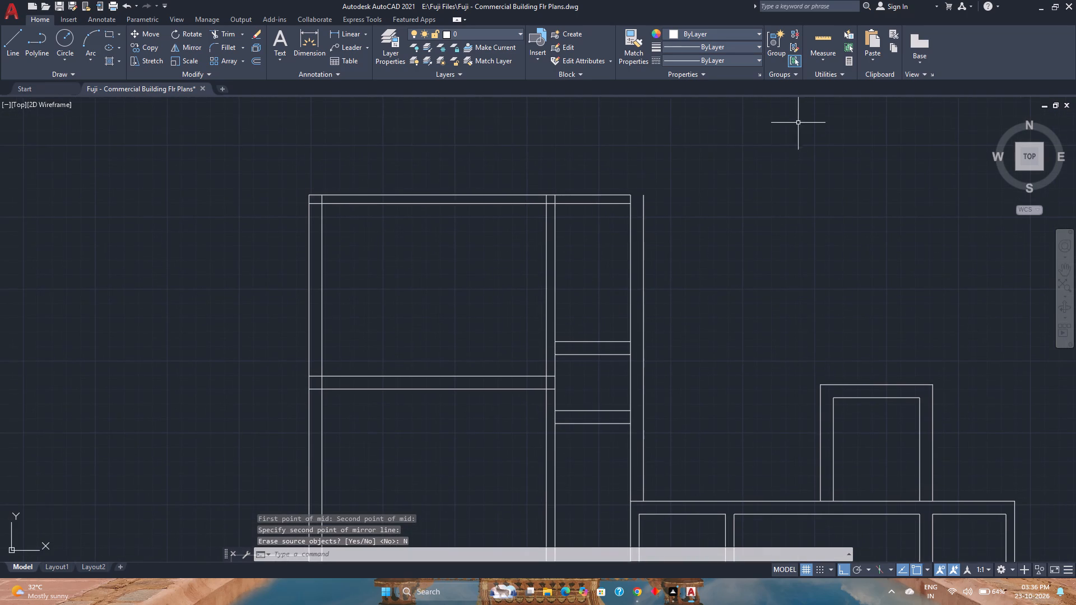
pyautogui.click(836, 40)
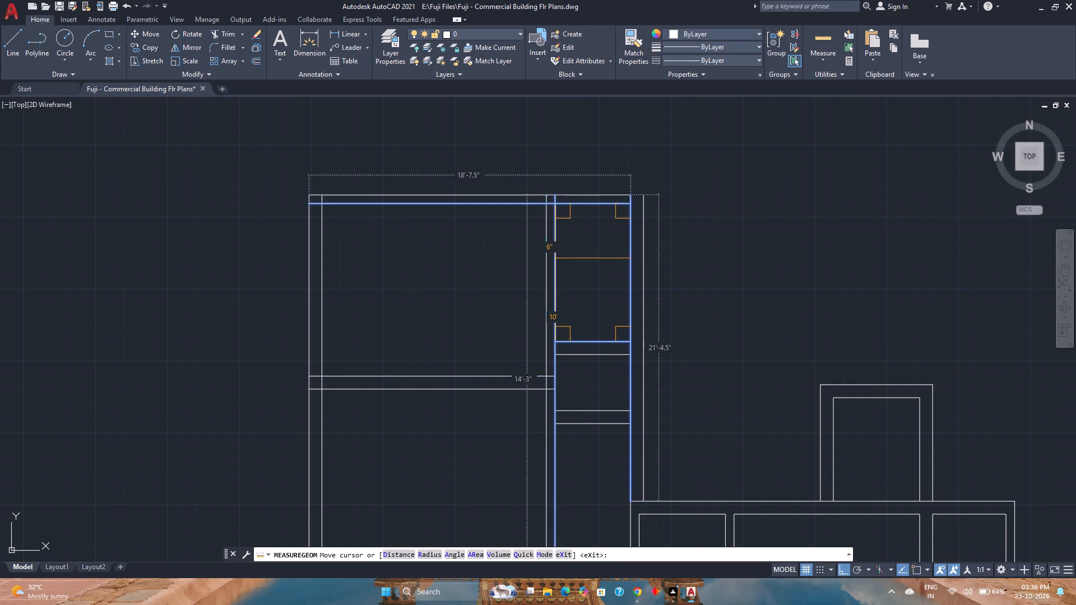
pyautogui.press('Escape')
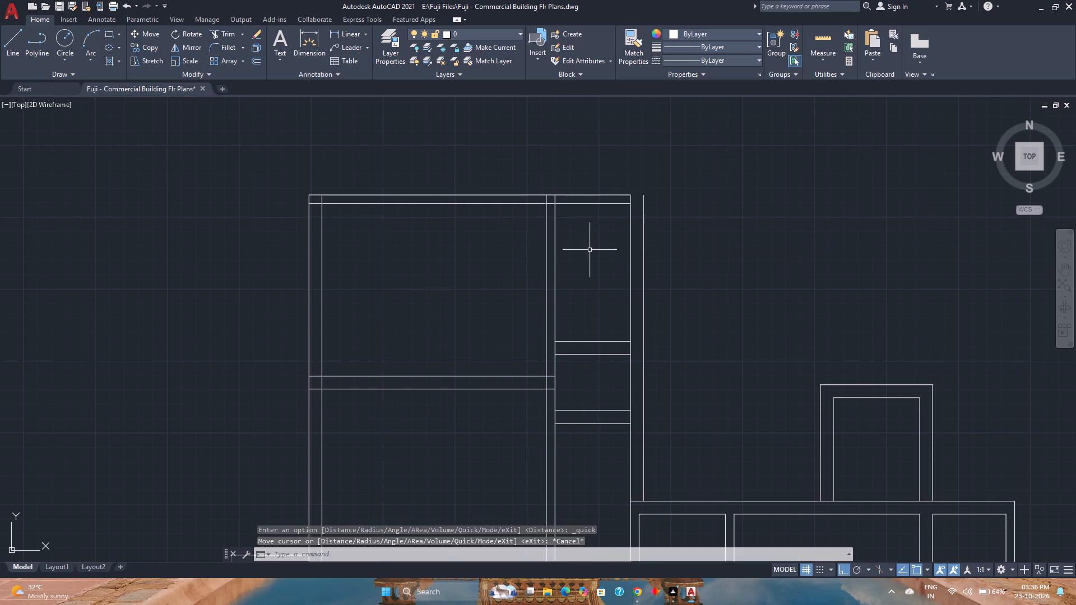
# Fillet the outer and inner wall lines at the stacked rooms' top-right corner with zero radius, using the Multiple option.
pyautogui.press('f')
pyautogui.press('Return')
pyautogui.press('m')
pyautogui.press('Return')
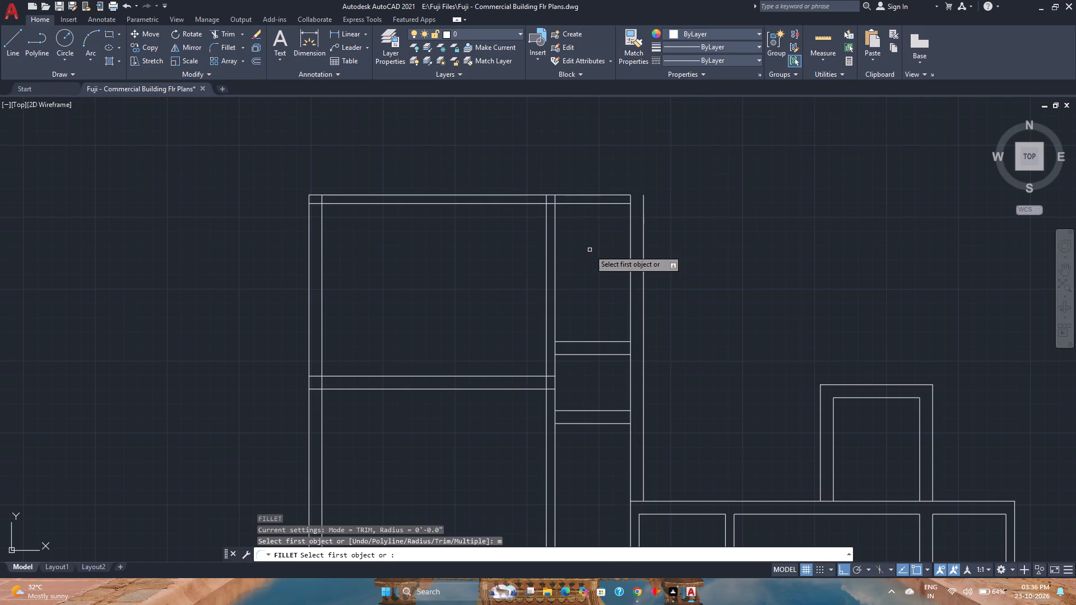
pyautogui.click(616, 195)
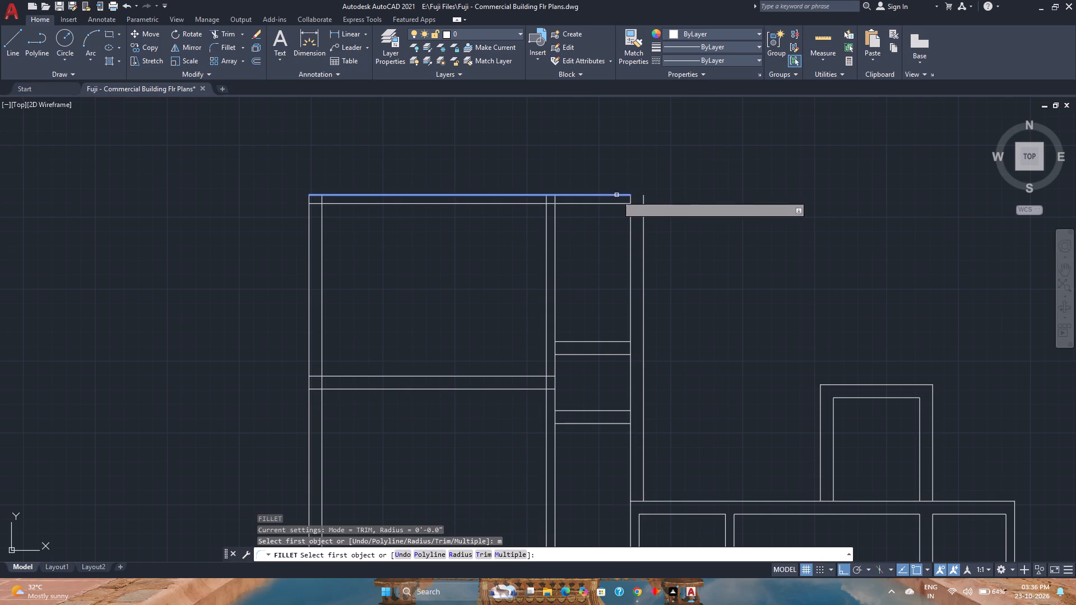
pyautogui.click(644, 198)
pyautogui.click(616, 203)
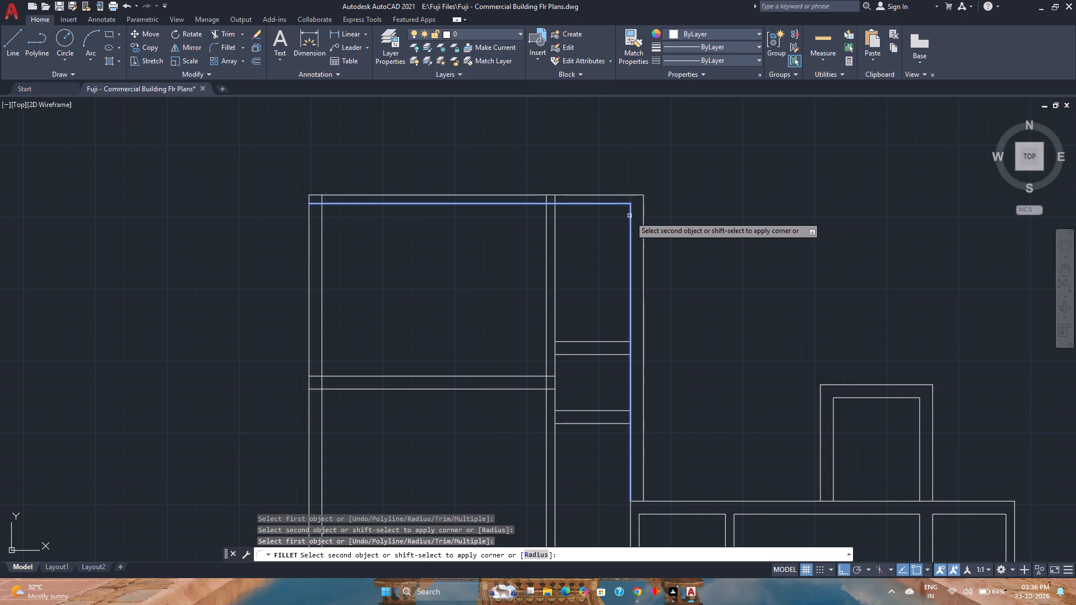
pyautogui.click(630, 217)
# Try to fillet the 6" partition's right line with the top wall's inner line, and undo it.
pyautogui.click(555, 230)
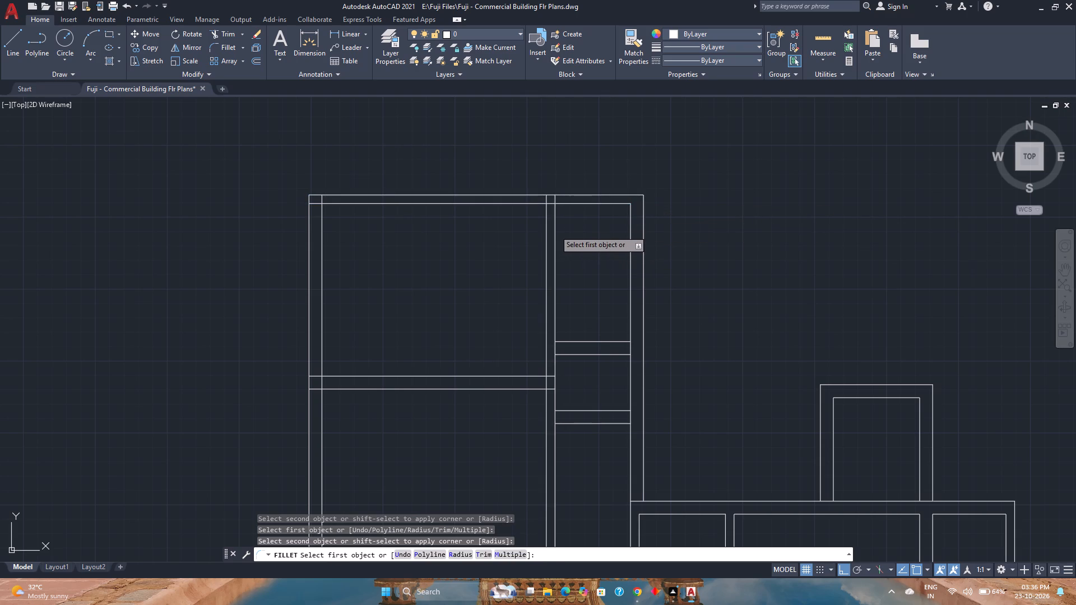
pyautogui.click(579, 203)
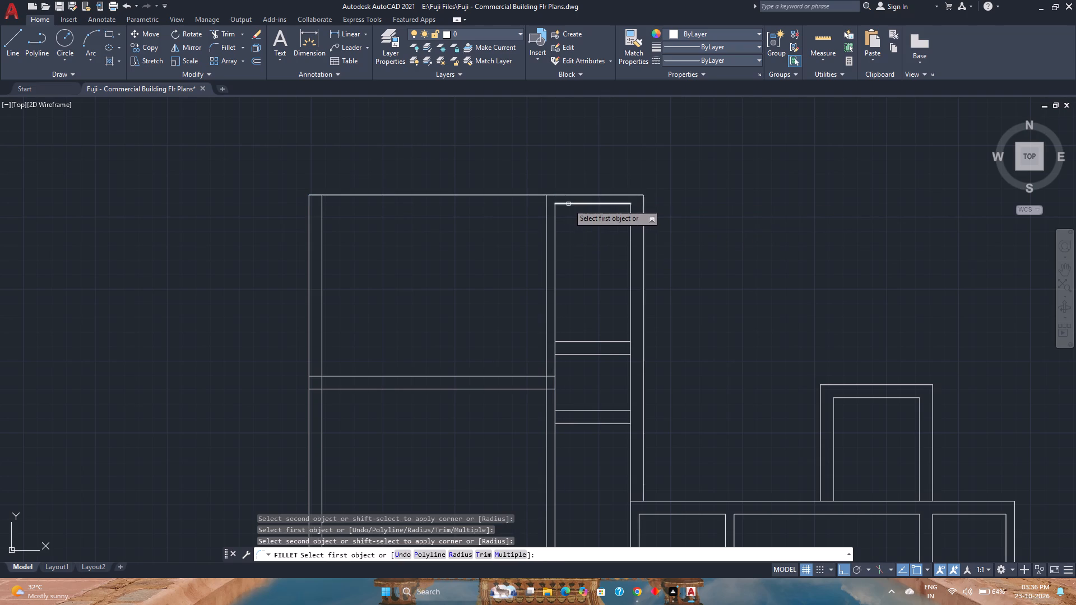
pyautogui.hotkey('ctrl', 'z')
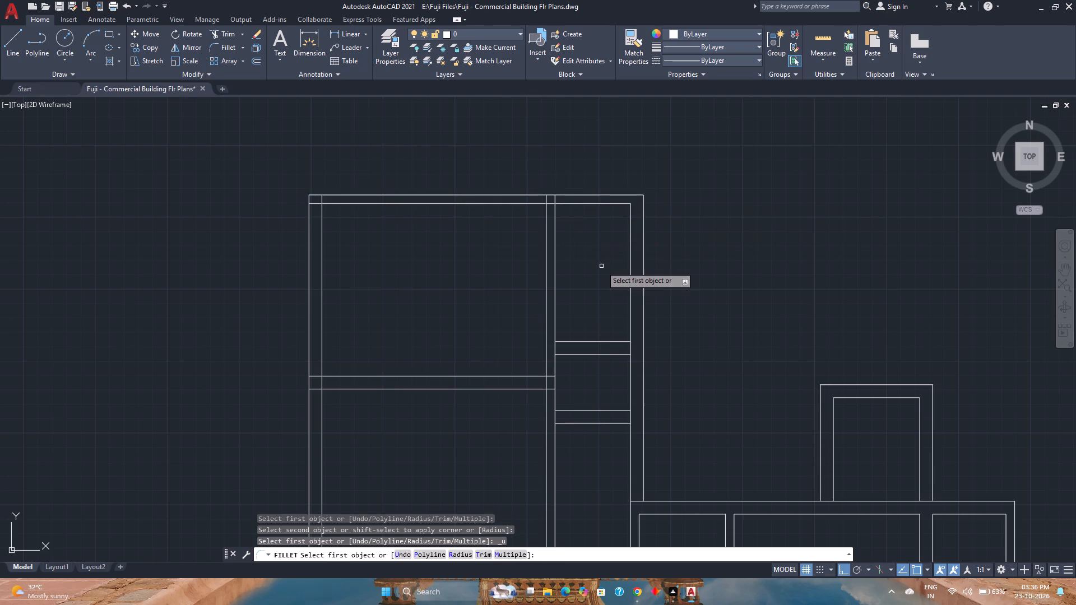
# Trim the line ends of the inner left wall and the 6" partition that overrun the stacked rooms' bottom wall.
pyautogui.scroll(-1, 602, 266)
pyautogui.scroll(2, 580, 390)
pyautogui.moveTo(580, 390); pyautogui.dragTo(565, 348, button='middle')
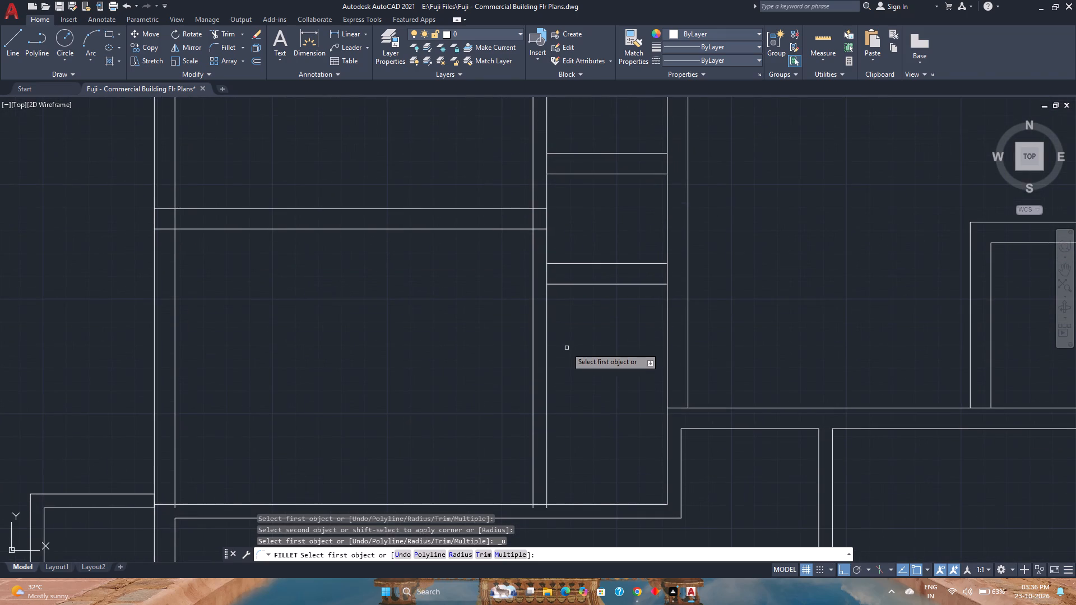
pyautogui.press('Escape')
pyautogui.write('tr')
pyautogui.press('Return')
pyautogui.scroll(-2, 526, 380)
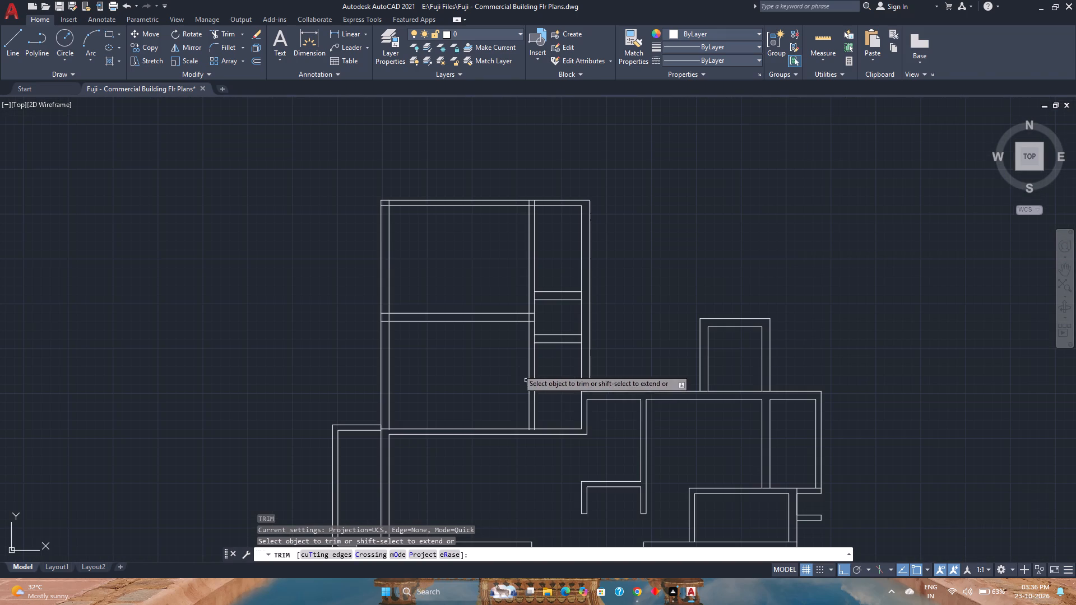
pyautogui.scroll(6, 390, 436)
pyautogui.click(364, 383)
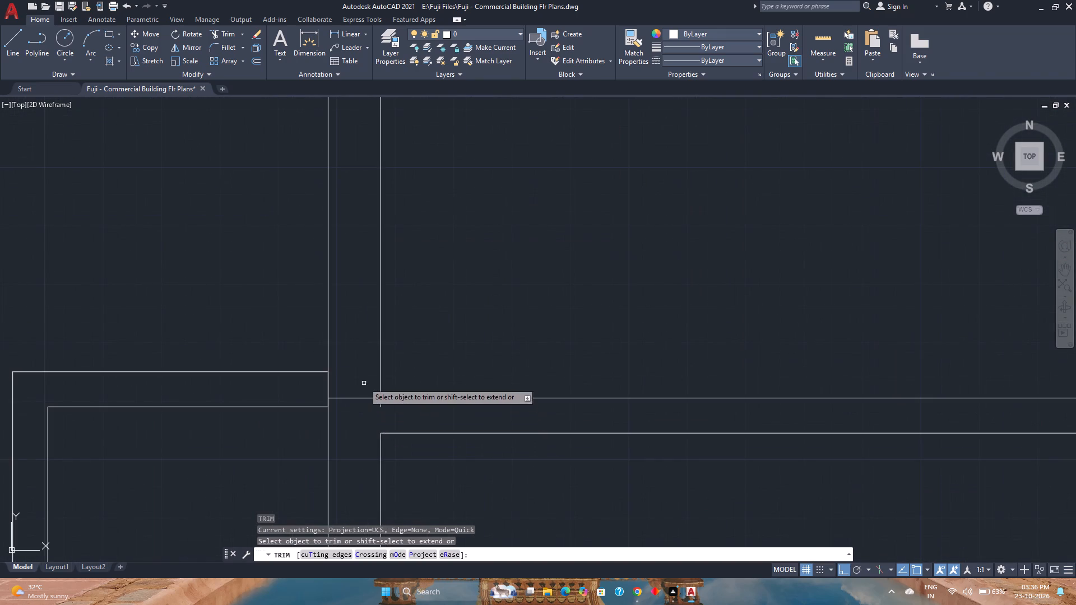
pyautogui.click(358, 410)
pyautogui.click(361, 405)
pyautogui.scroll(-3, 582, 427)
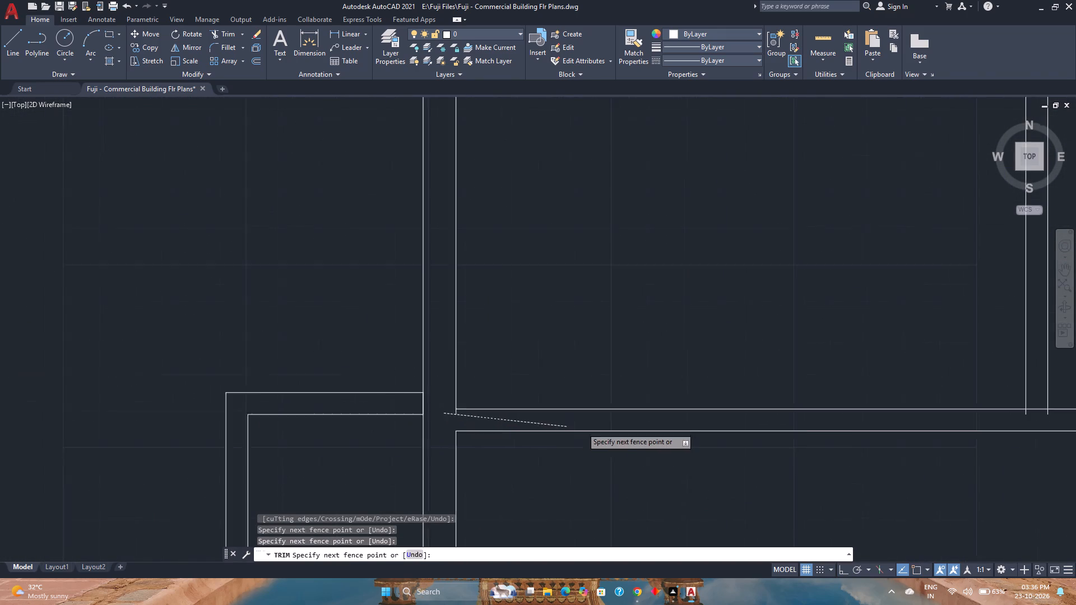
pyautogui.click(965, 419)
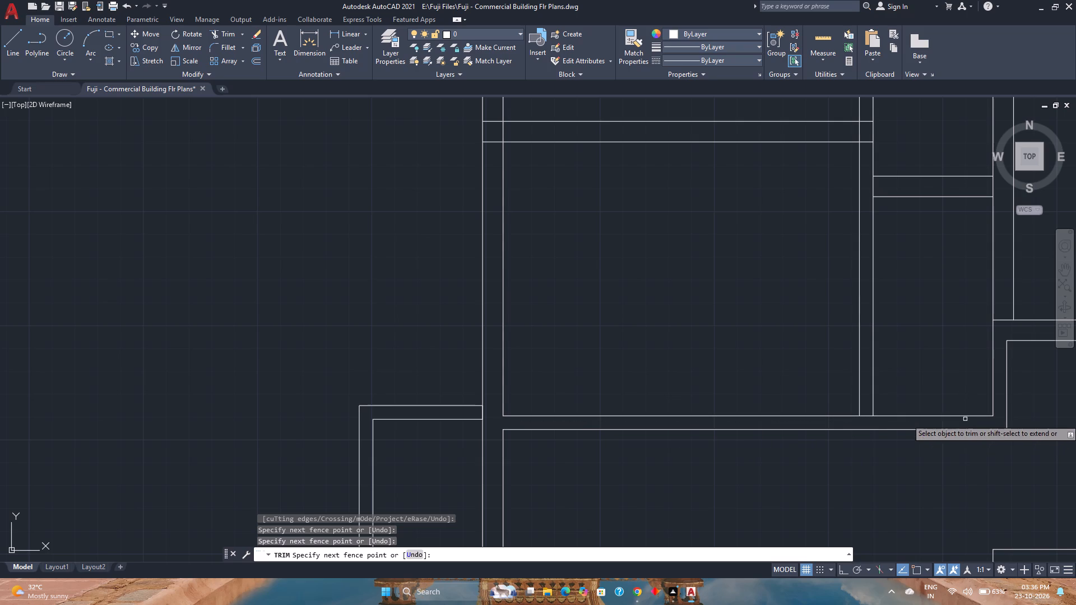
pyautogui.press('Escape')
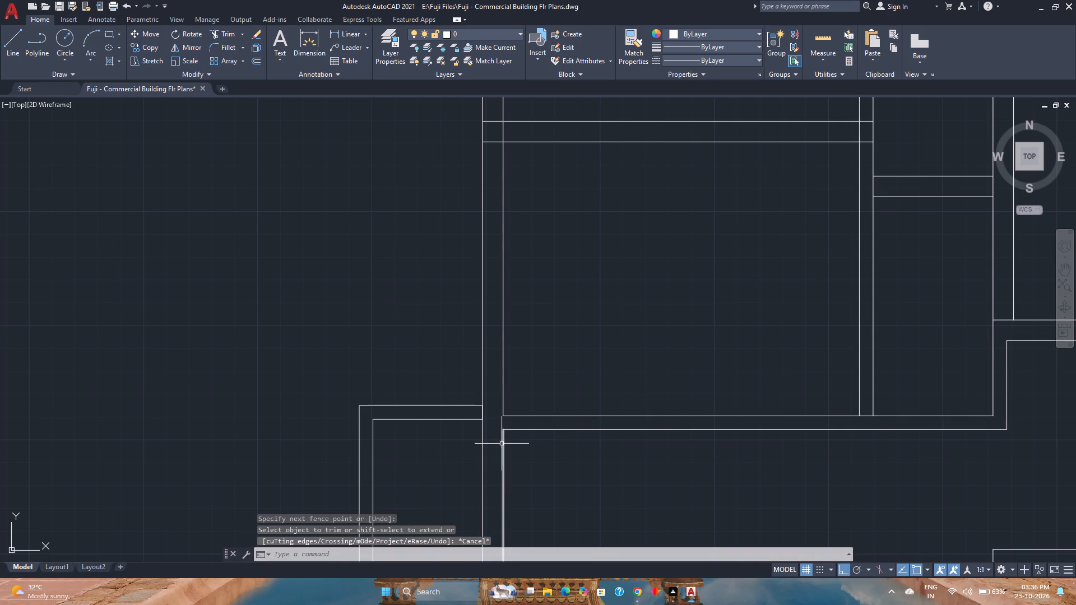
# Join the two collinear outer line segments of the left wall where the left extension meets the stacked rooms.
pyautogui.click(489, 439)
pyautogui.click(465, 439)
pyautogui.click(491, 383)
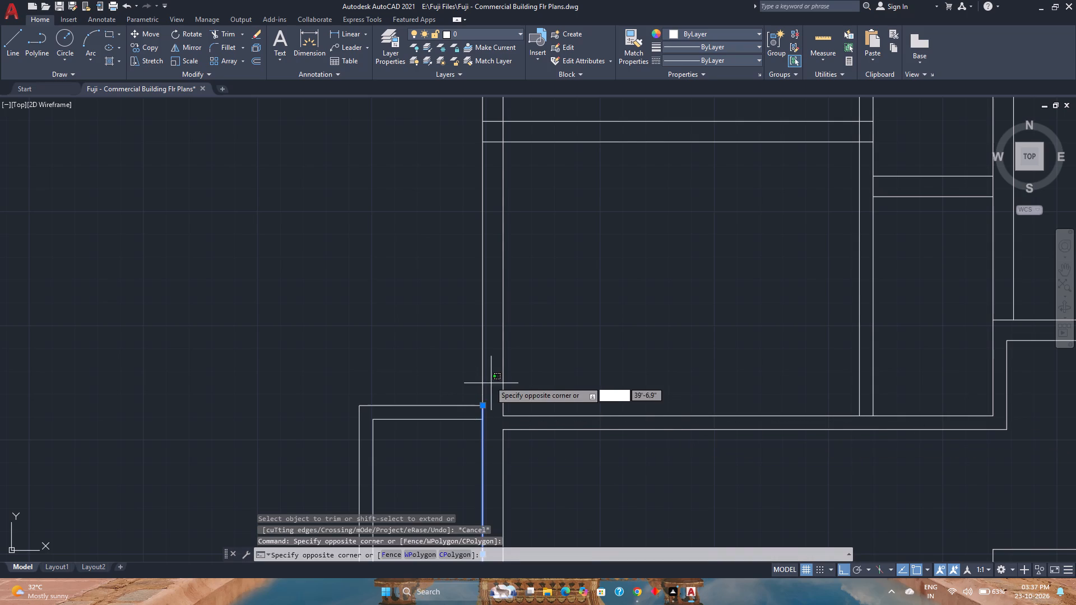
pyautogui.click(474, 366)
pyautogui.press('j')
pyautogui.press('Return')
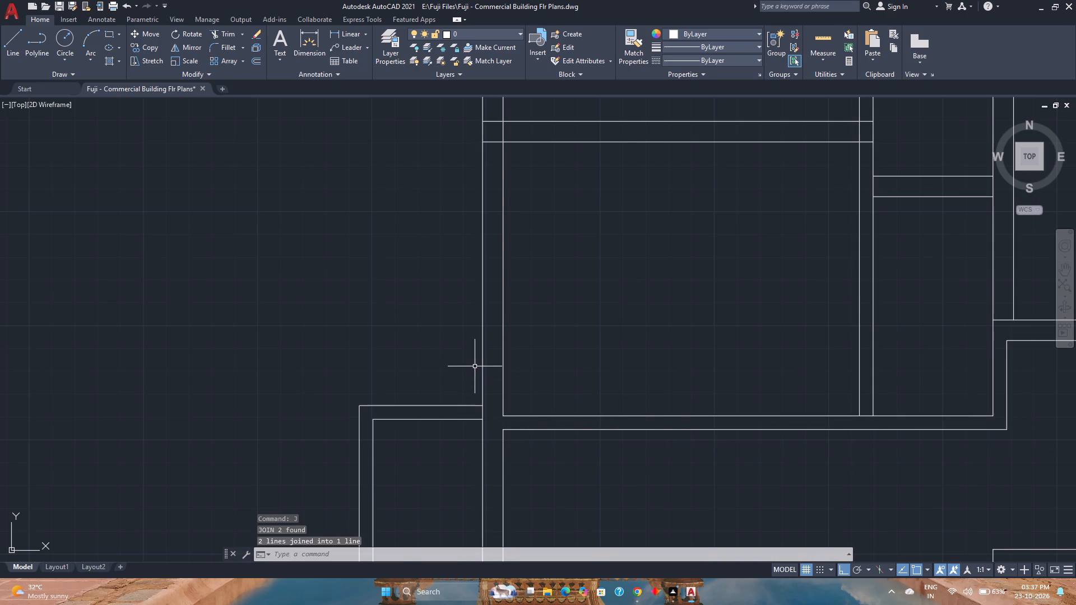
# Trim the overlapping lines where the stacked rooms' dividing wall meets the 6" partition and the left wall.
pyautogui.scroll(-2, 475, 366)
pyautogui.moveTo(531, 325); pyautogui.dragTo(529, 378, button='middle')
pyautogui.write('tr')
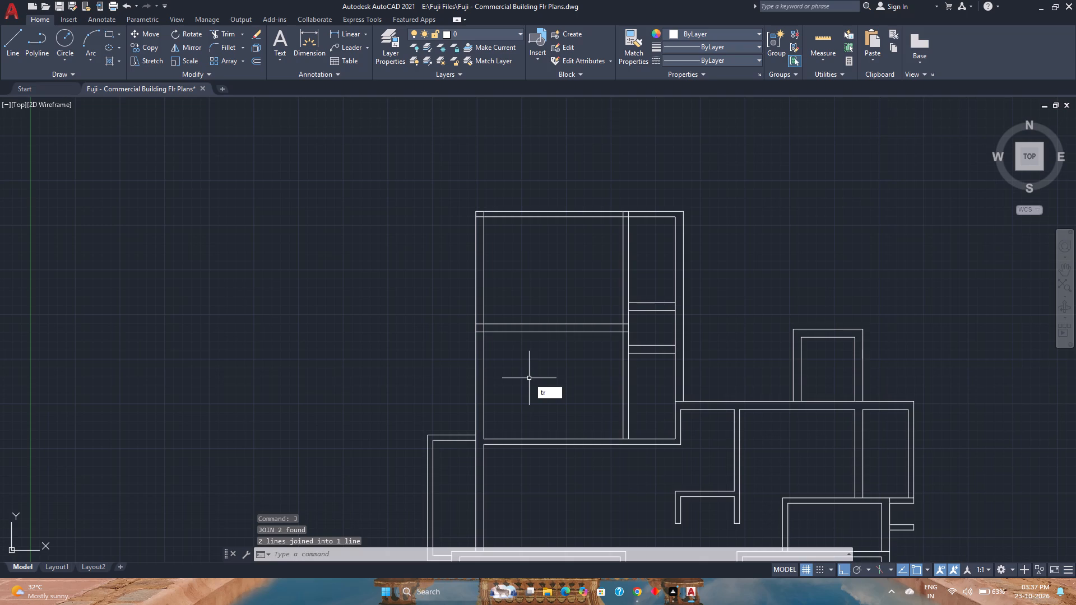
pyautogui.press('Return')
pyautogui.scroll(3, 614, 336)
pyautogui.moveTo(644, 303); pyautogui.dragTo(643, 306)
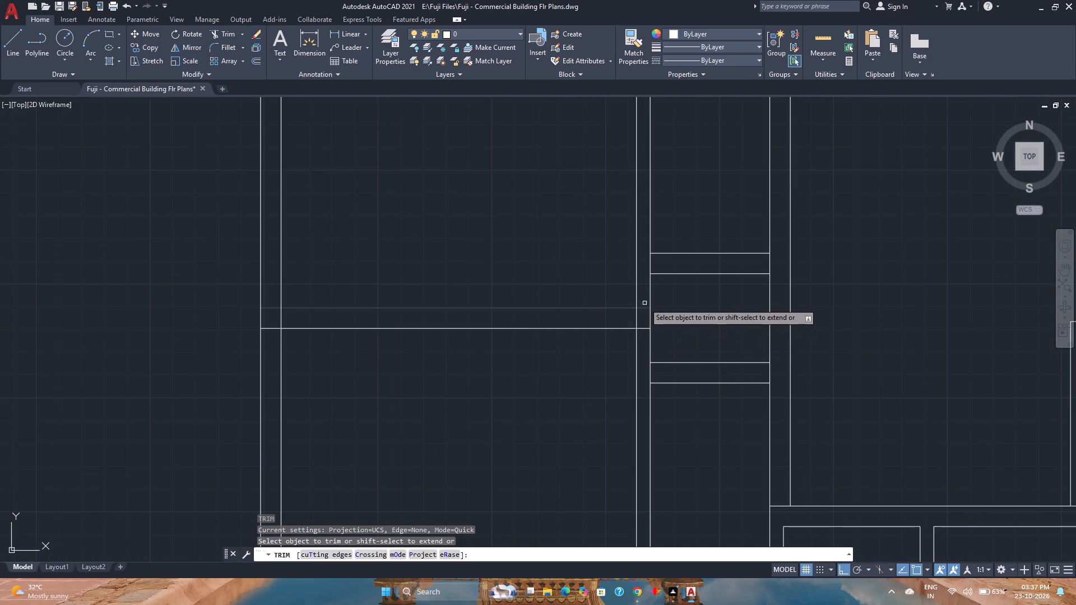
pyautogui.moveTo(643, 306); pyautogui.dragTo(647, 331)
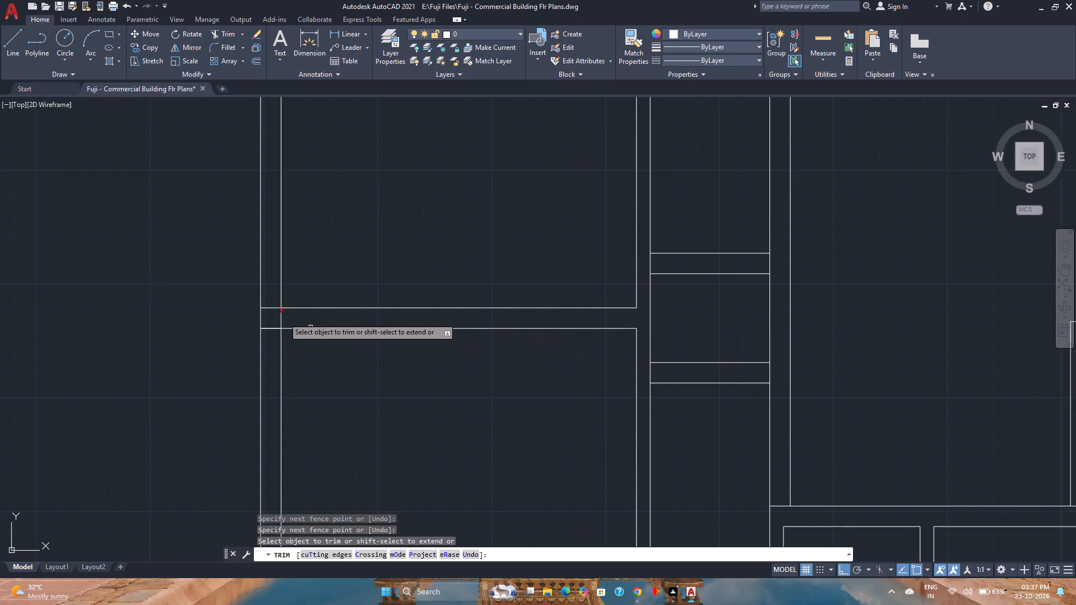
pyautogui.scroll(2, 255, 304)
pyautogui.moveTo(284, 309); pyautogui.dragTo(286, 371)
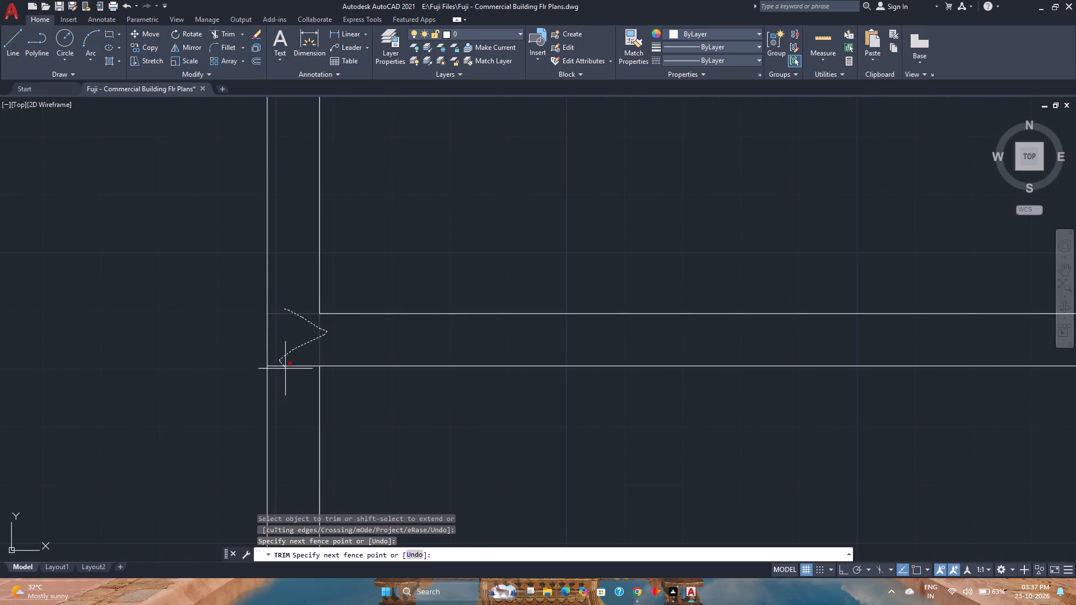
pyautogui.moveTo(286, 371); pyautogui.dragTo(287, 371)
pyautogui.scroll(-4, 287, 371)
pyautogui.scroll(3, 461, 350)
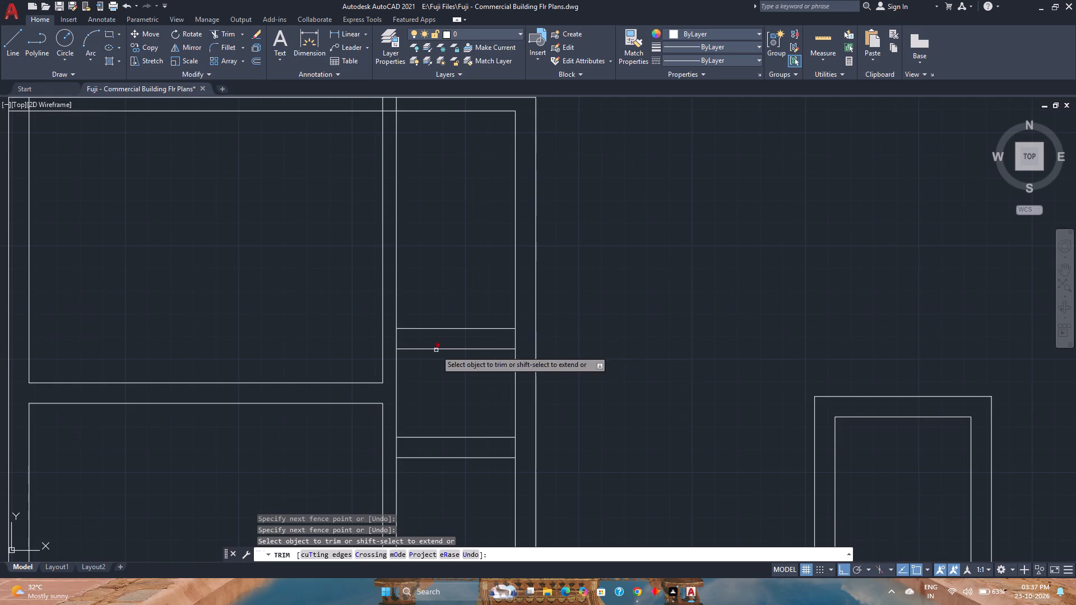
# Trim the partition line and the inner right wall line between the faces of both cross walls in the narrow strip.
pyautogui.scroll(3, 414, 346)
pyautogui.click(406, 339)
pyautogui.click(336, 319)
pyautogui.scroll(-1, 336, 319)
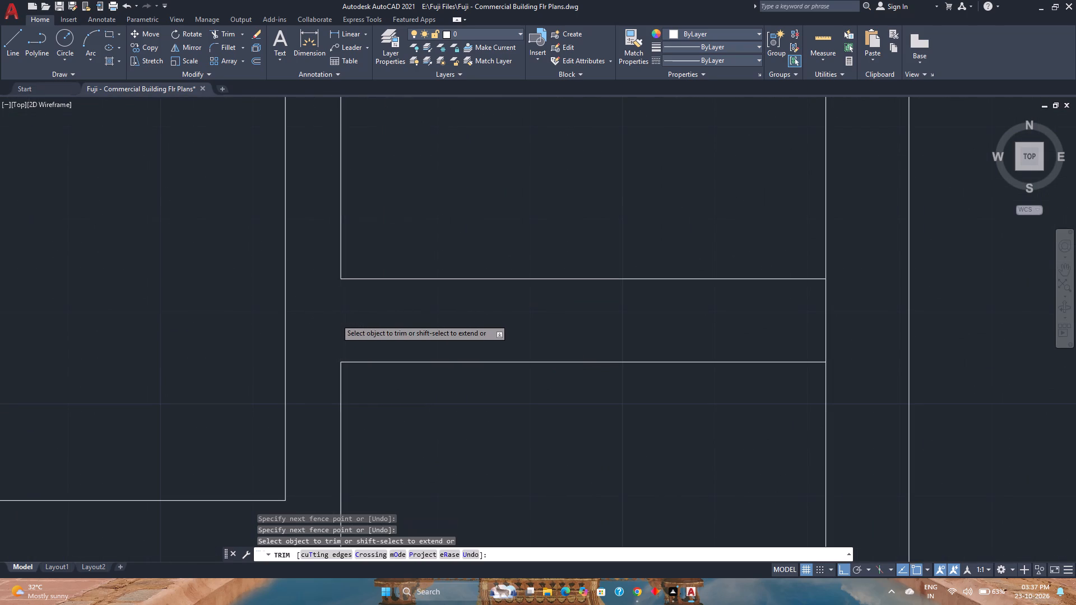
pyautogui.scroll(-2, 336, 319)
pyautogui.scroll(3, 340, 421)
pyautogui.click(337, 427)
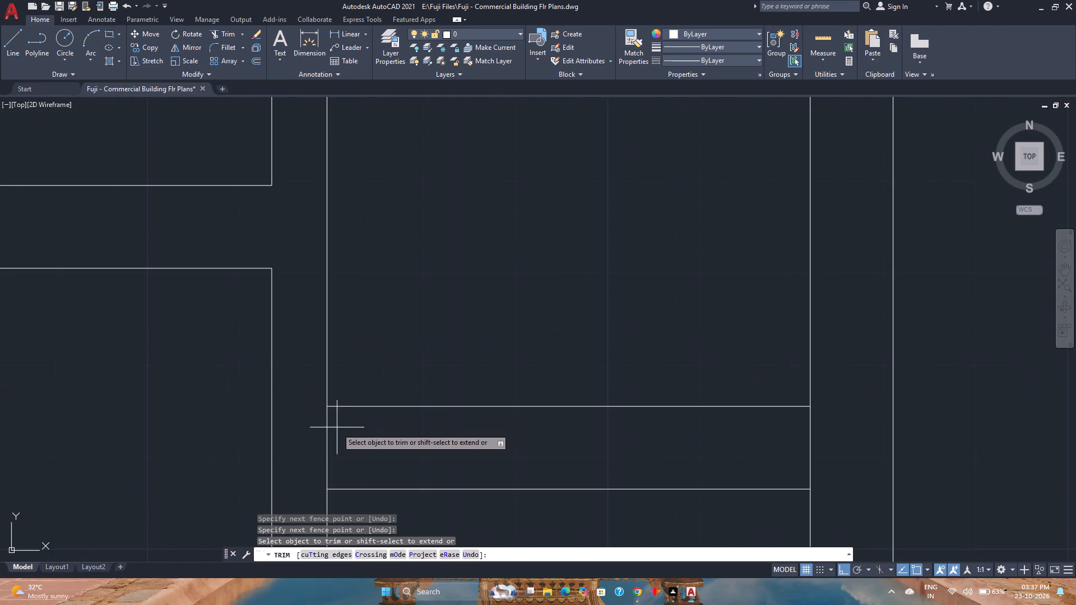
pyautogui.click(325, 427)
pyautogui.scroll(-4, 325, 426)
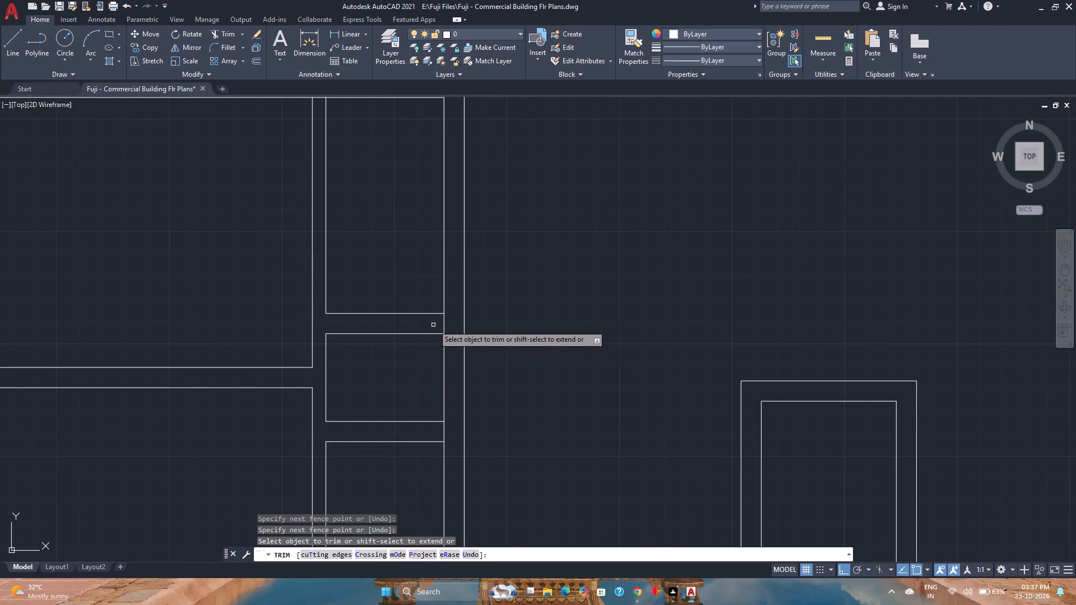
pyautogui.moveTo(433, 325); pyautogui.dragTo(445, 325)
pyautogui.click(442, 434)
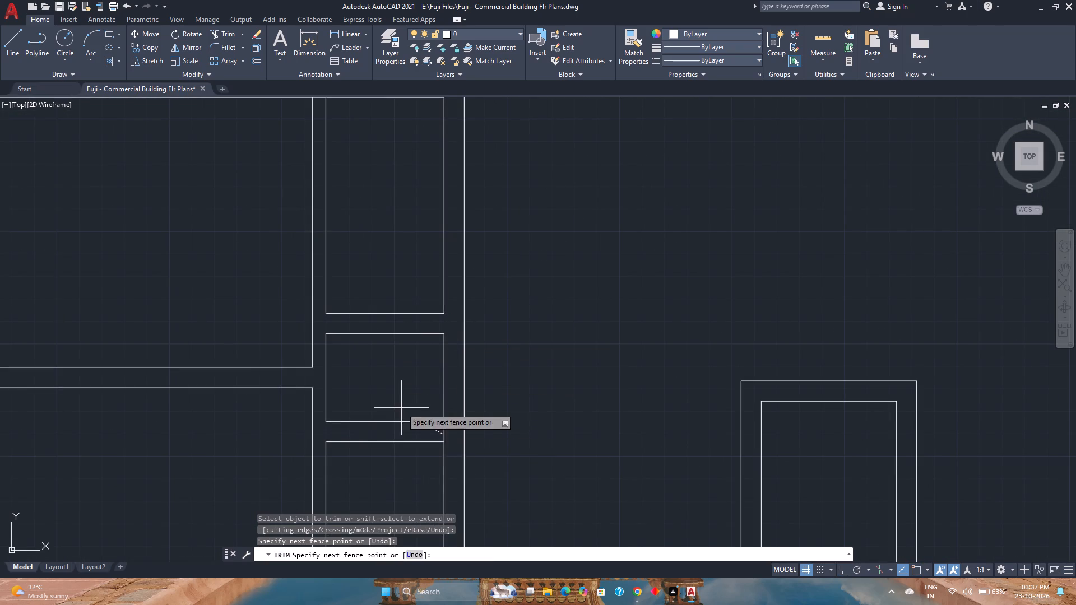
pyautogui.click(452, 434)
# Trim the overlapping lines at the stacked rooms' top-left corner and where the 6" partition meets the top wall.
pyautogui.scroll(-3, 358, 239)
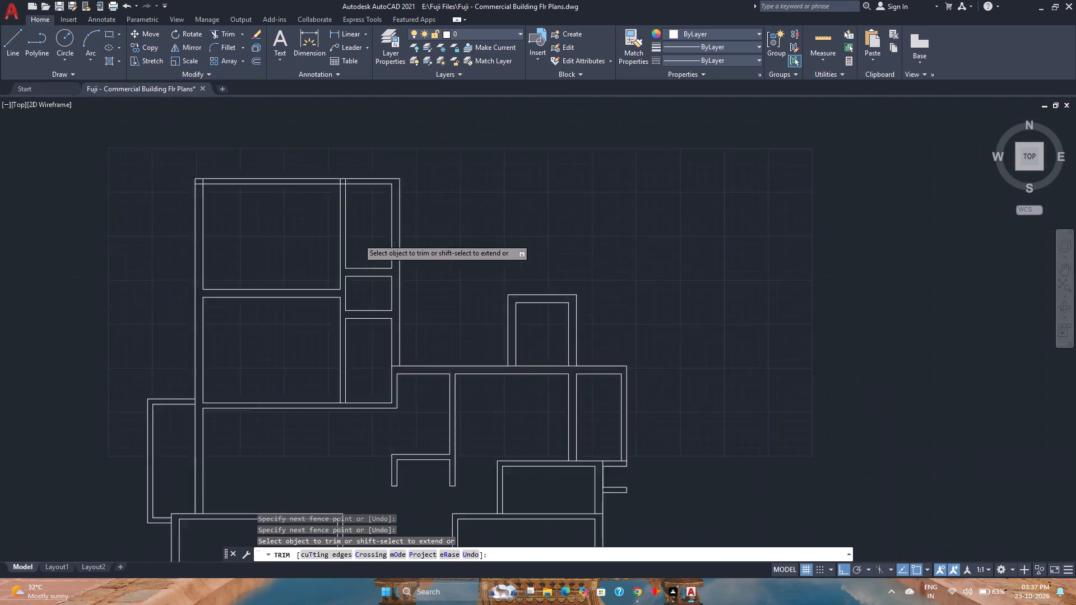
pyautogui.moveTo(384, 252); pyautogui.dragTo(447, 353, button='middle')
pyautogui.scroll(6, 323, 320)
pyautogui.moveTo(316, 285); pyautogui.dragTo(350, 260)
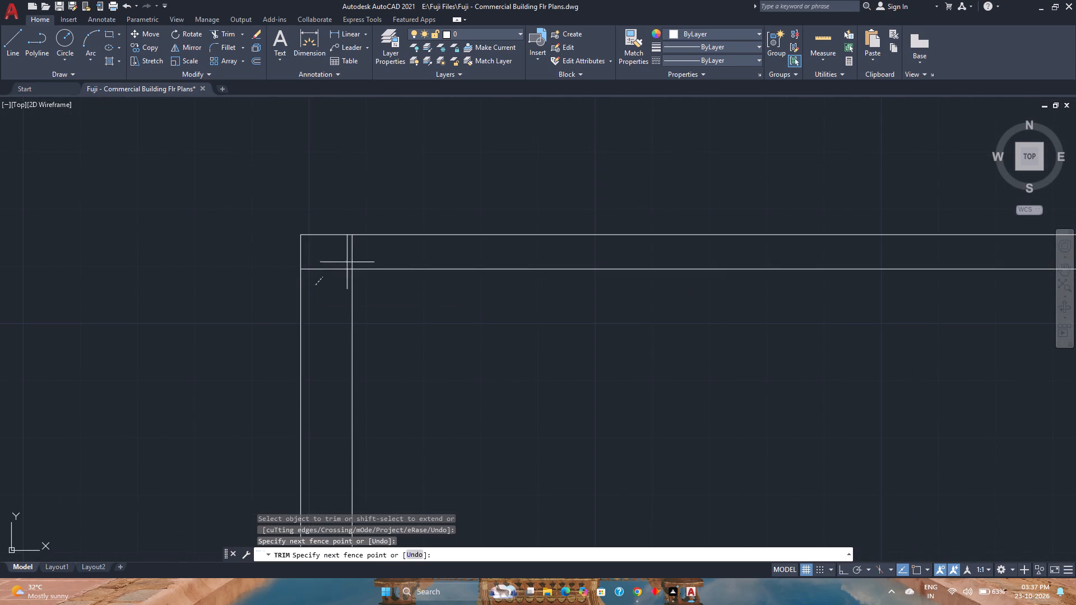
pyautogui.moveTo(350, 260); pyautogui.dragTo(370, 258)
pyautogui.scroll(-4, 370, 258)
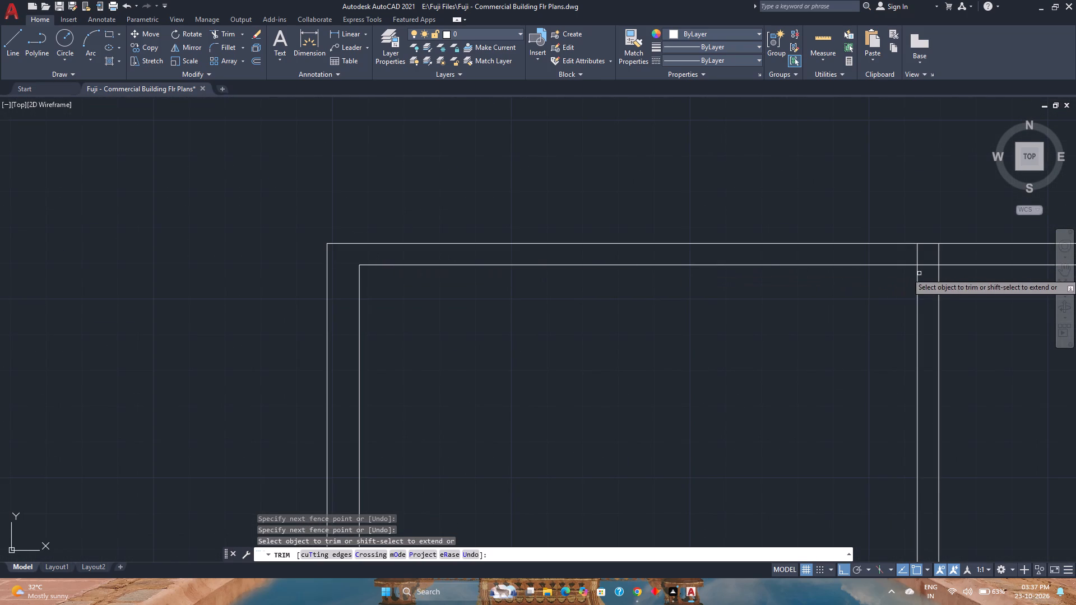
pyautogui.scroll(4, 920, 273)
pyautogui.moveTo(922, 272); pyautogui.dragTo(719, 323, button='middle')
pyautogui.moveTo(684, 260); pyautogui.dragTo(754, 306)
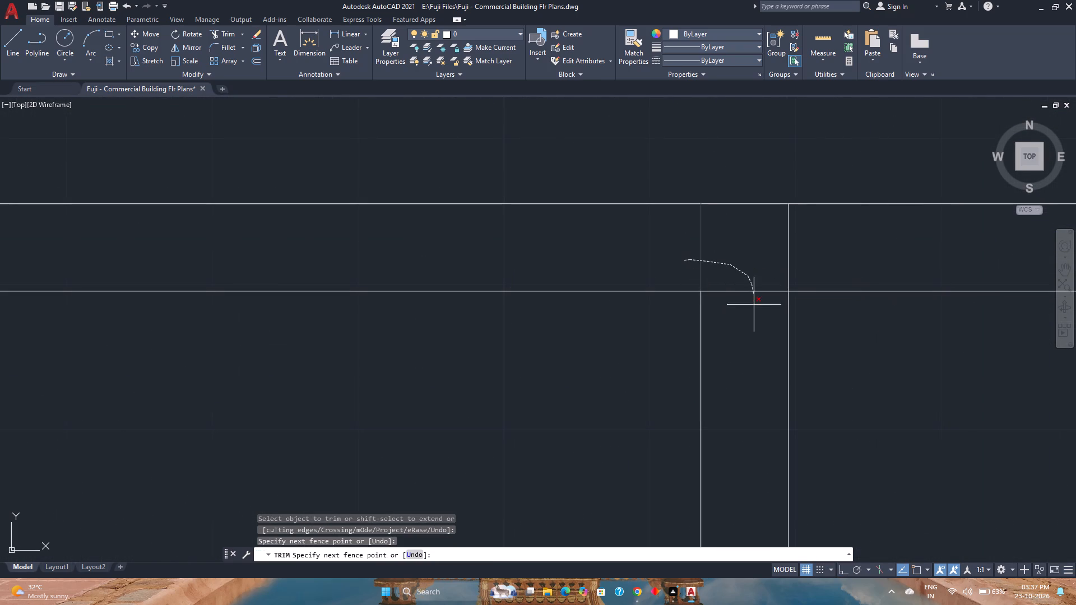
pyautogui.moveTo(754, 306); pyautogui.dragTo(814, 261)
pyautogui.scroll(-8, 814, 261)
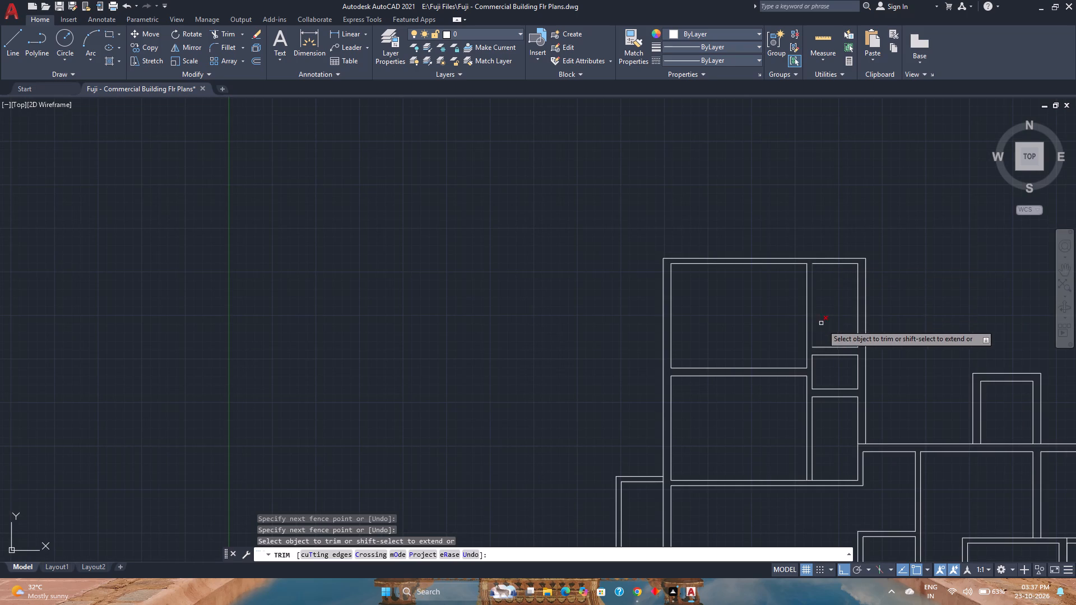
pyautogui.press('Escape')
# Save the floor plan drawing.
pyautogui.scroll(-3, 805, 313)
pyautogui.scroll(2, 797, 375)
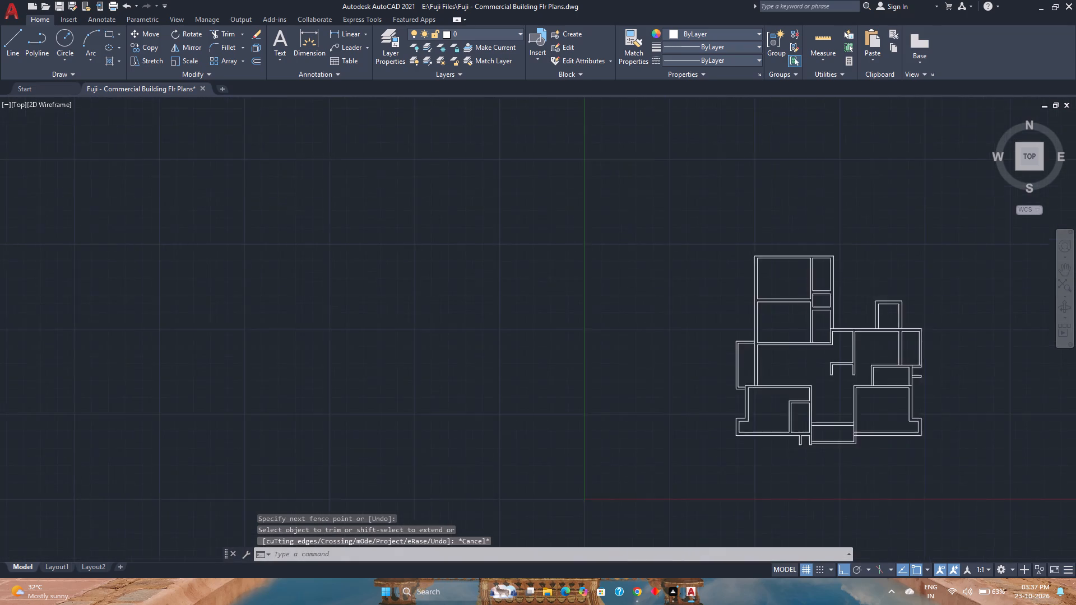
pyautogui.moveTo(797, 375); pyautogui.dragTo(454, 386, button='middle')
pyautogui.scroll(1, 454, 386)
pyautogui.hotkey('ctrl', 's')
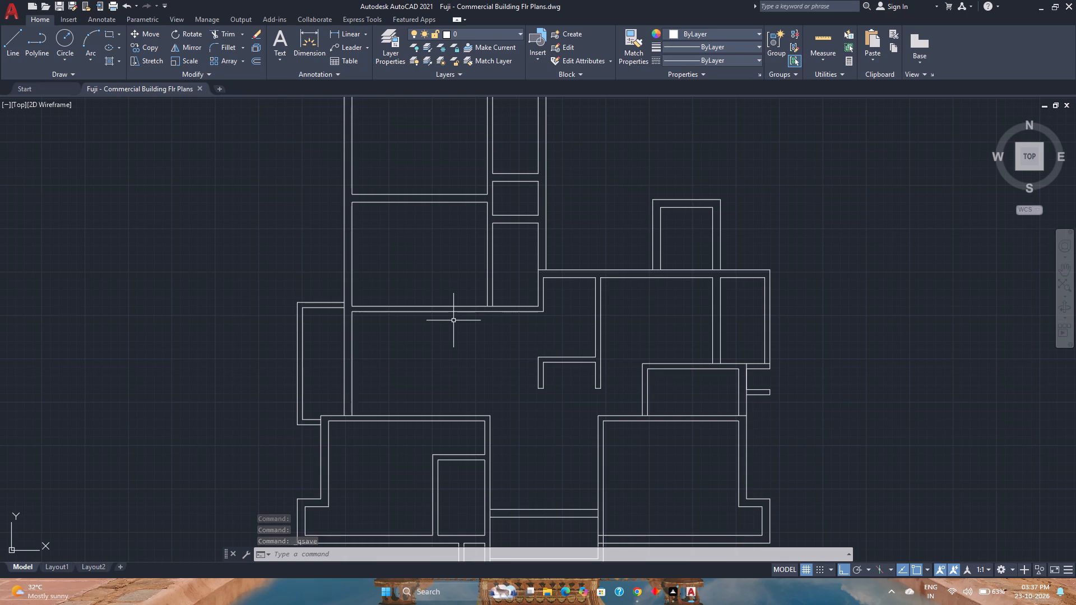
# Quick-measure the narrow strip's middle compartment and the lower stacked room.
pyautogui.click(838, 41)
pyautogui.scroll(2, 494, 207)
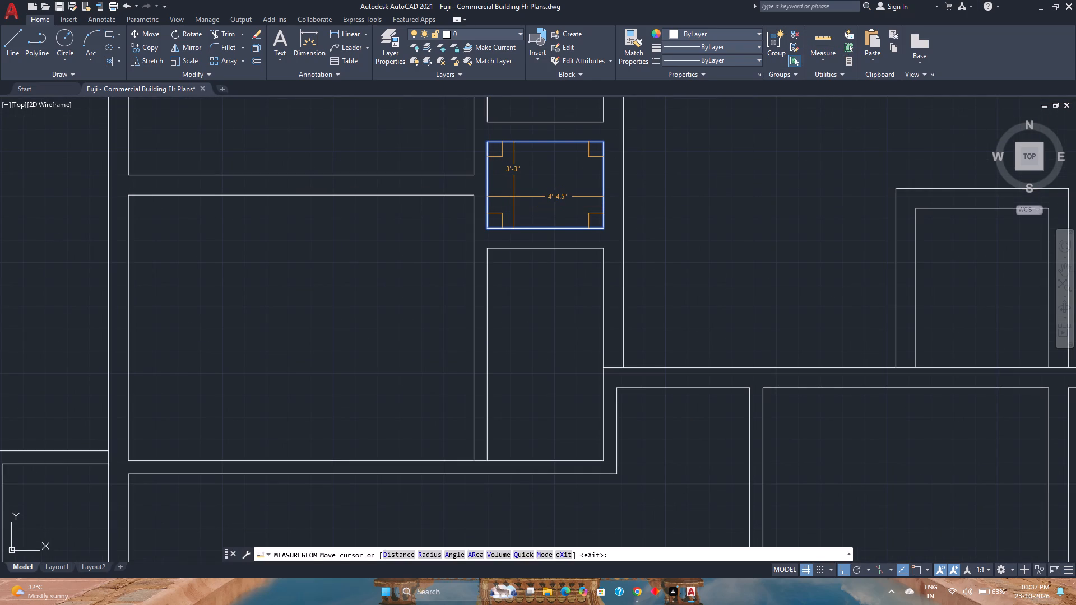
pyautogui.press('Escape')
pyautogui.scroll(-3, 521, 204)
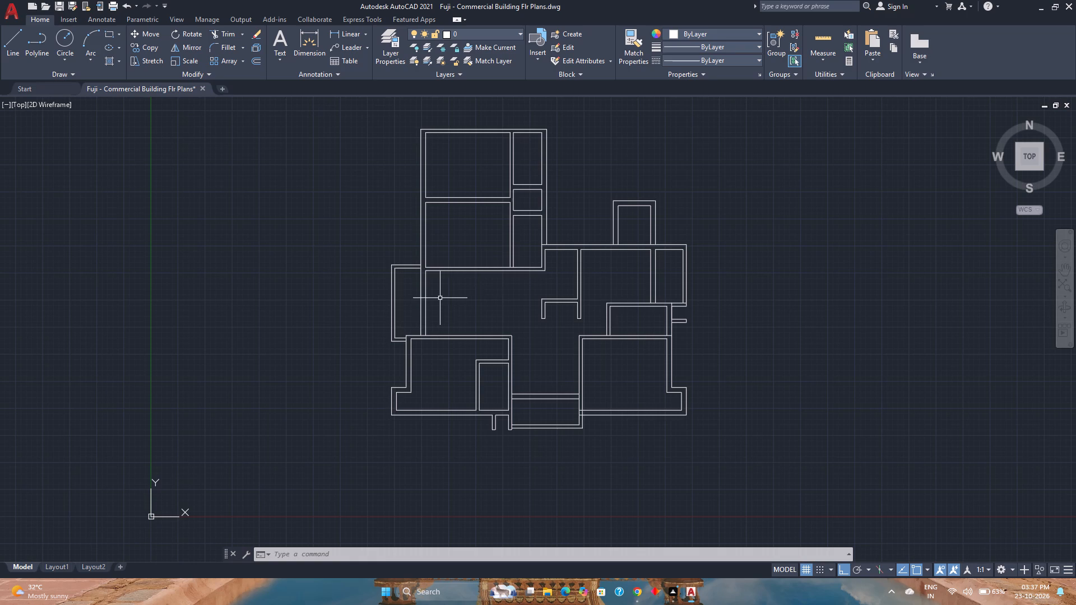
pyautogui.click(835, 34)
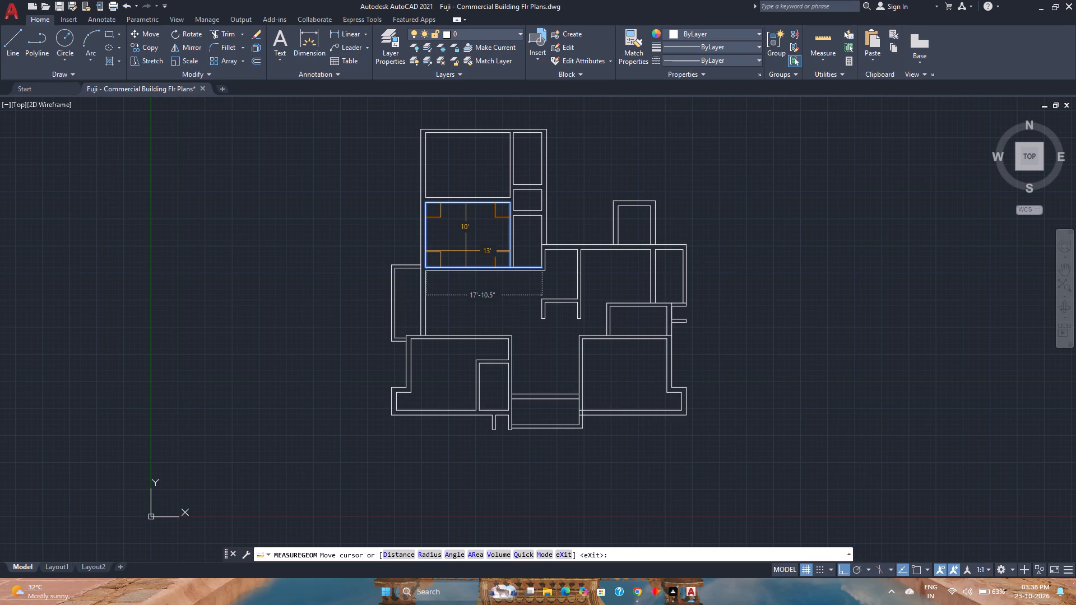
pyautogui.press('Escape')
# Mirror the upper block's top wall, partition and small U-shaped walls upward about the horizontal midline of the strip's middle compartment, keeping the originals.
pyautogui.click(591, 319)
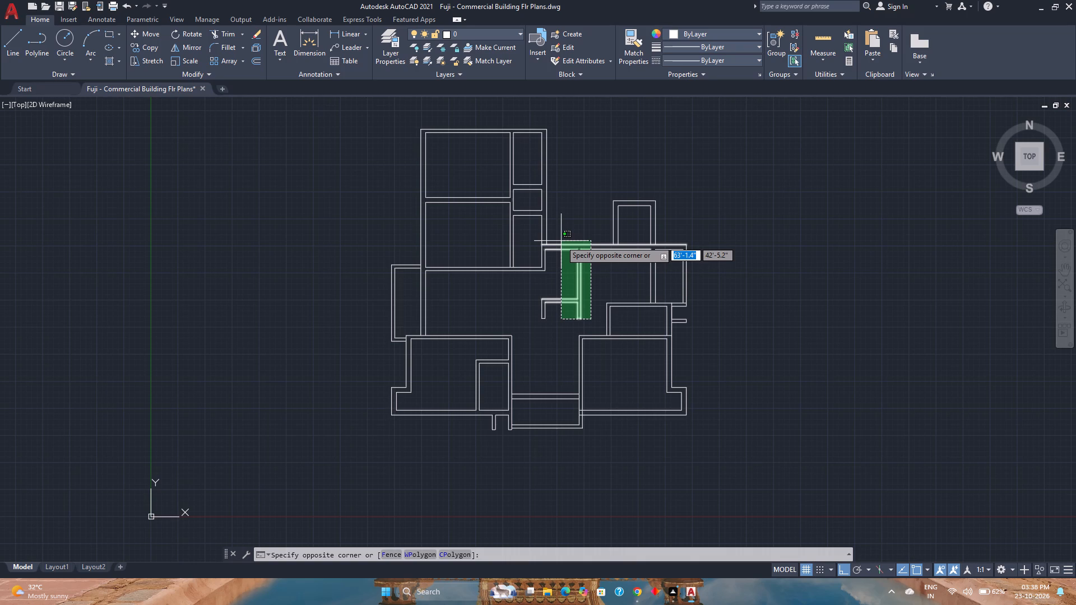
pyautogui.click(561, 241)
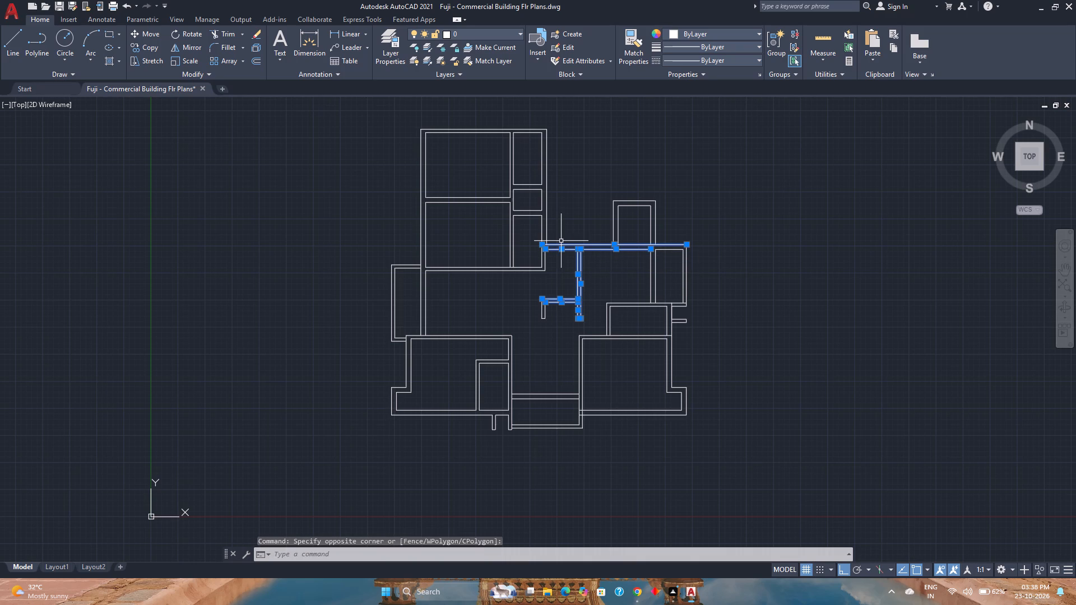
pyautogui.click(552, 321)
pyautogui.click(535, 290)
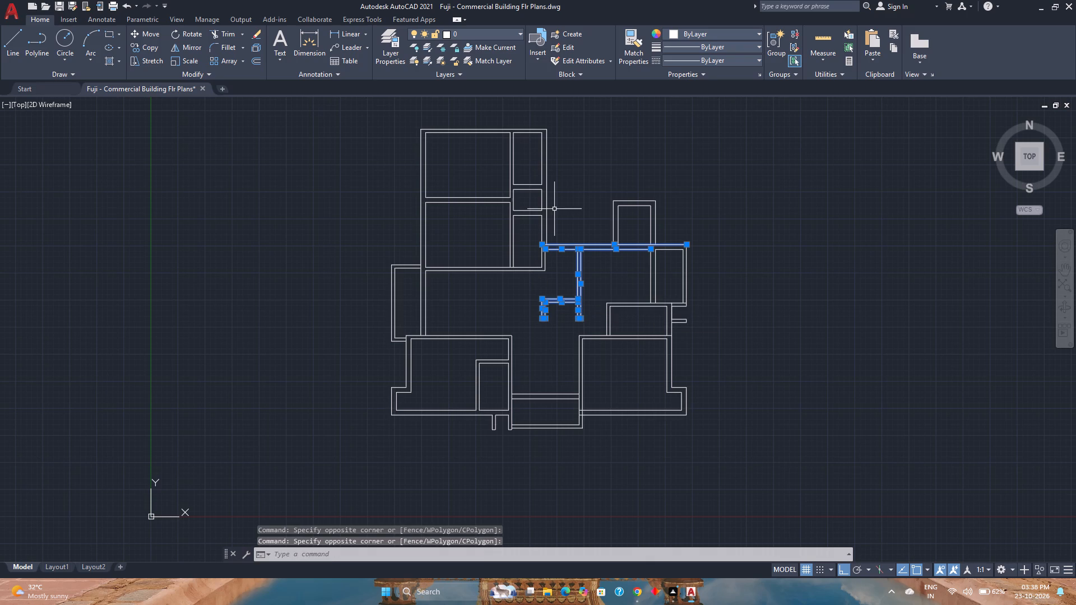
pyautogui.scroll(2, 554, 209)
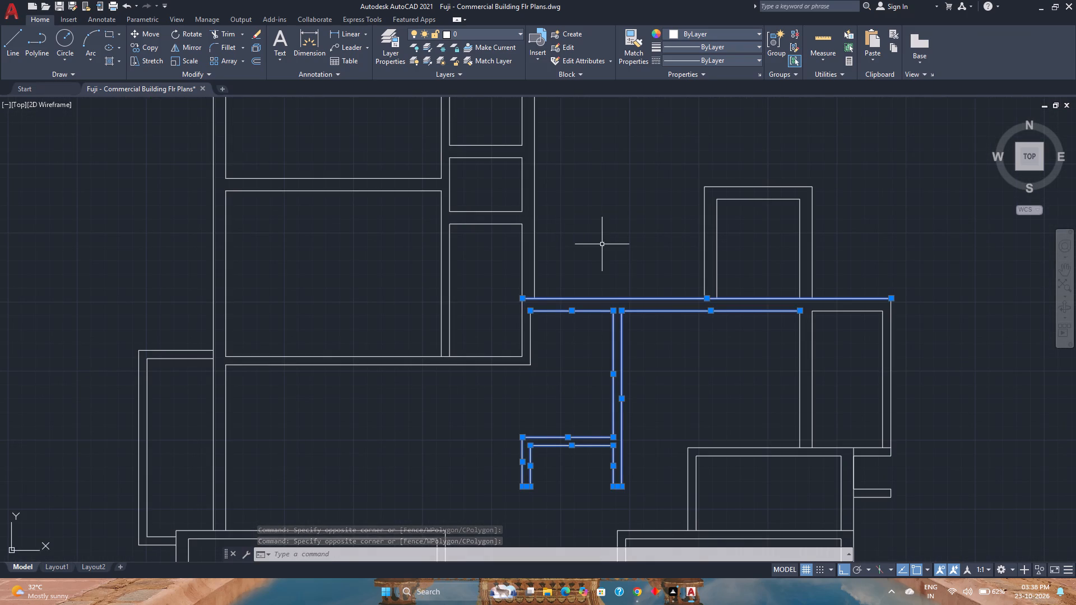
pyautogui.moveTo(602, 244); pyautogui.dragTo(592, 279, button='middle')
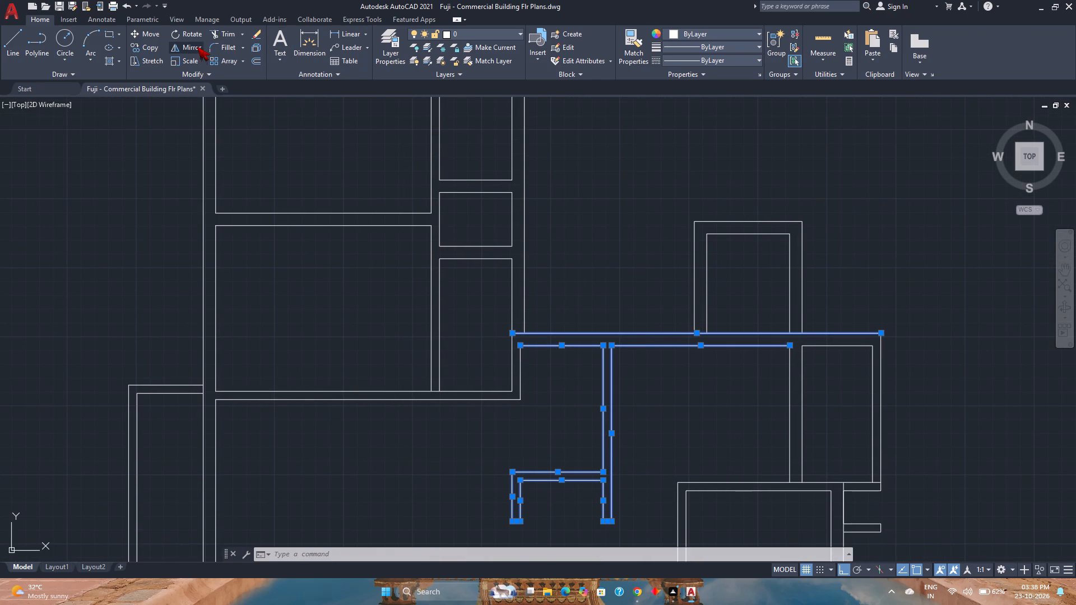
pyautogui.click(197, 46)
pyautogui.click(512, 222)
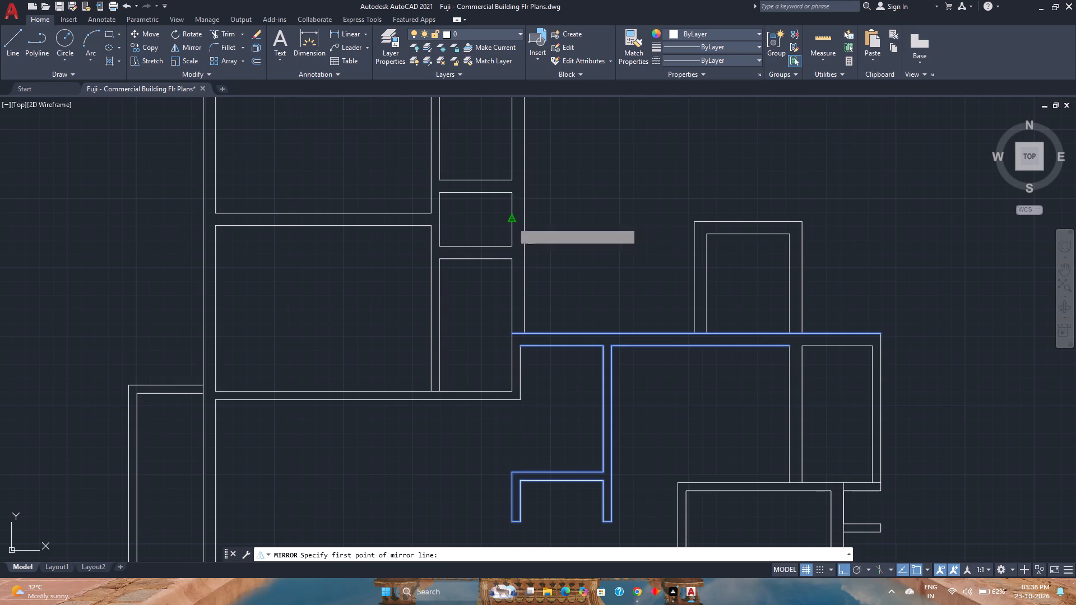
pyautogui.scroll(-2, 461, 221)
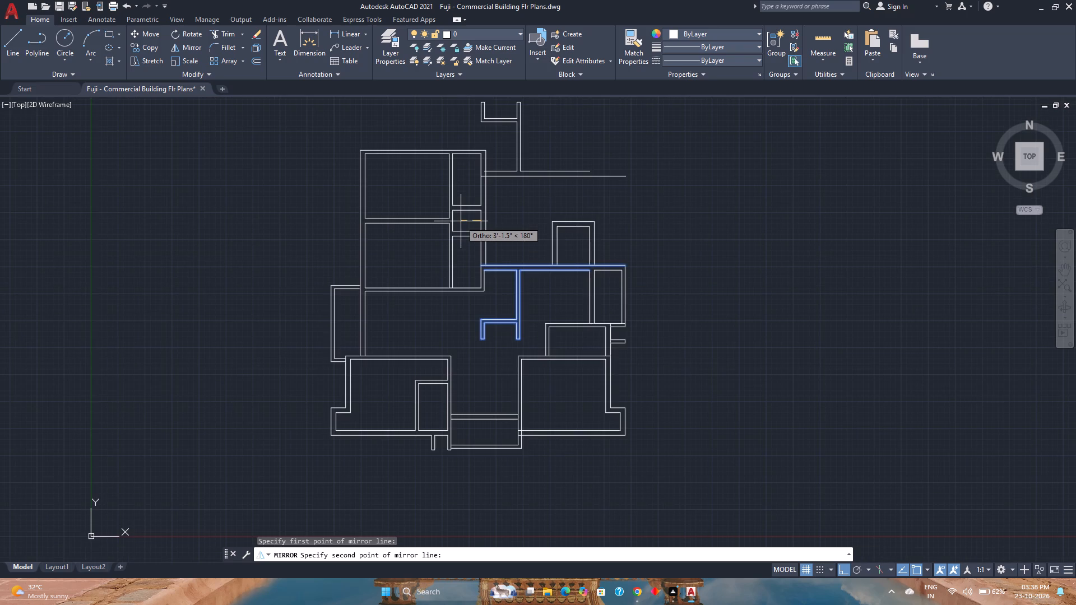
pyautogui.click(461, 221)
pyautogui.moveTo(493, 264); pyautogui.dragTo(461, 221)
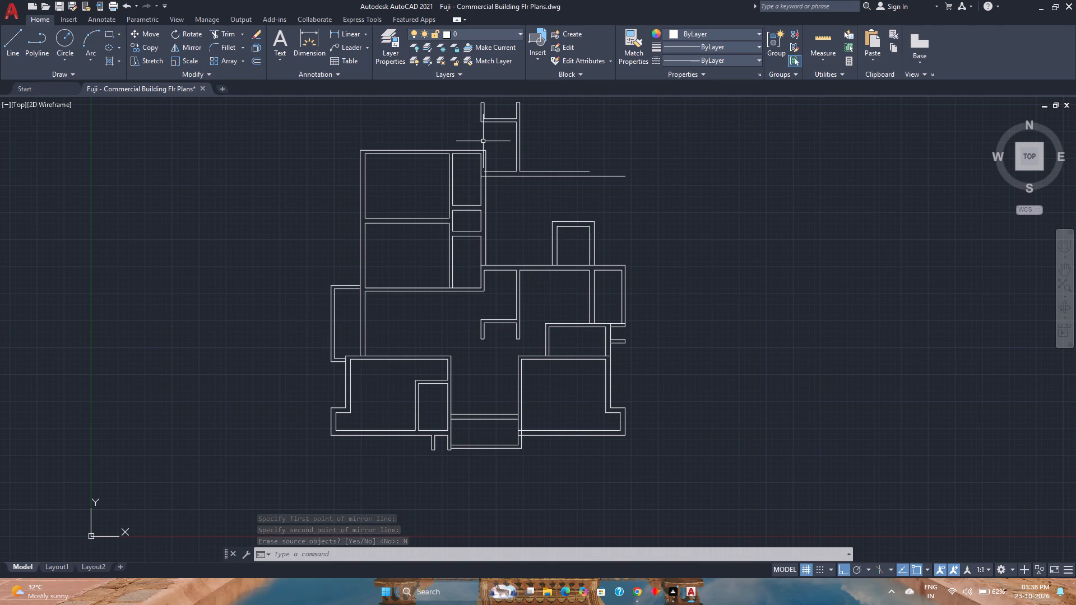
# Quick-measure the space between the mirrored wall and the upper block's original top wall.
pyautogui.scroll(2, 501, 159)
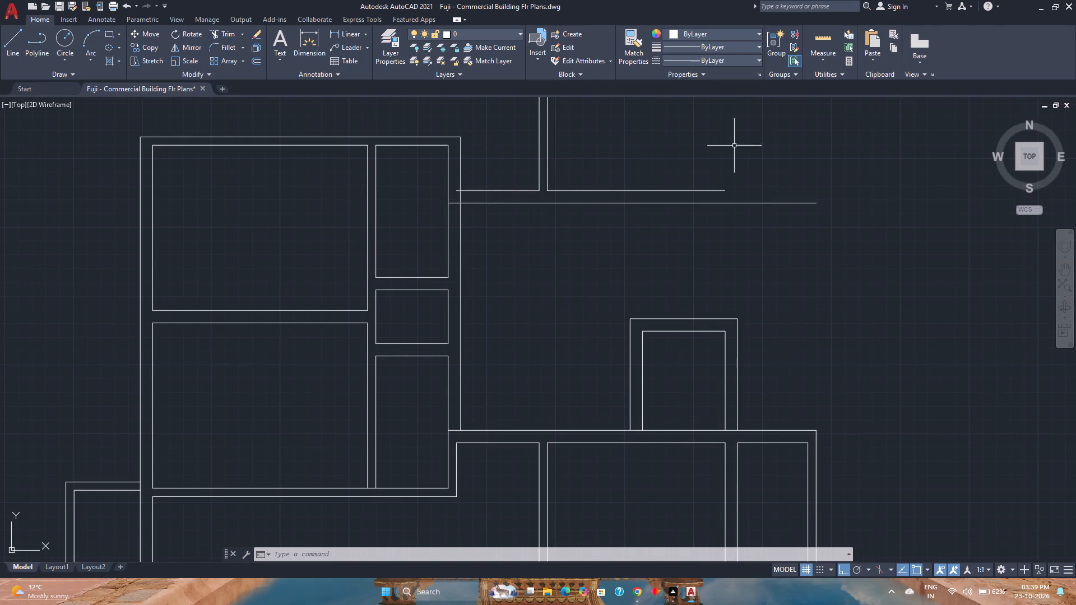
pyautogui.click(813, 32)
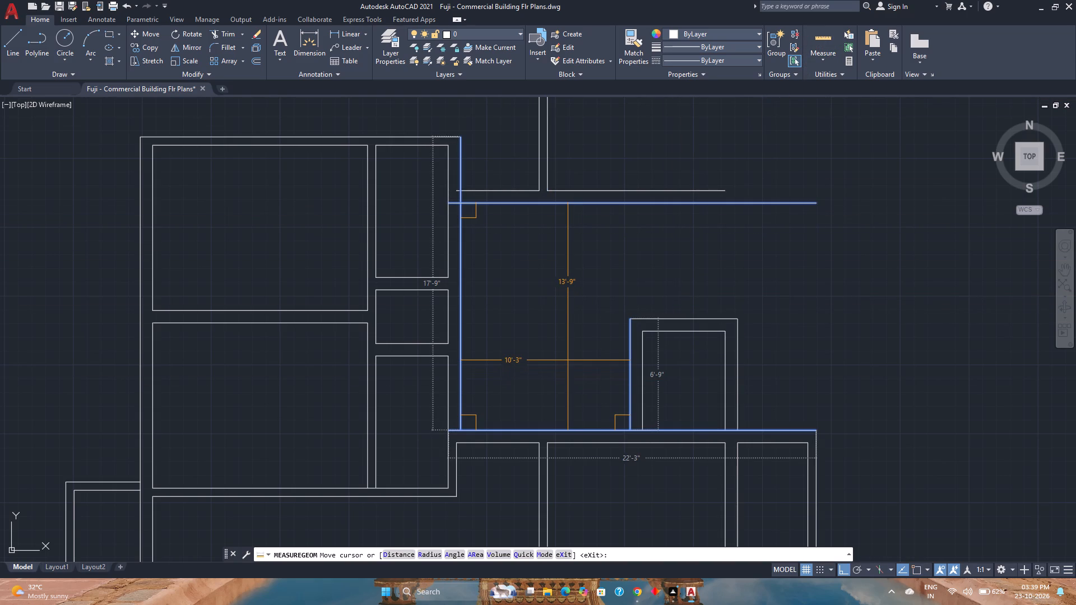
pyautogui.scroll(-1, 568, 360)
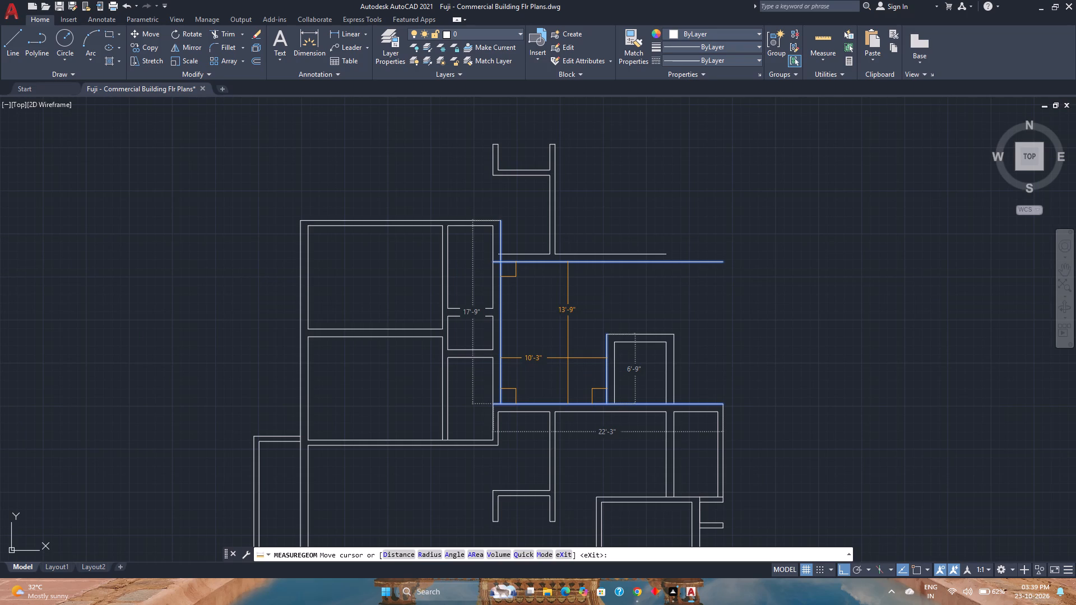
pyautogui.press('Escape')
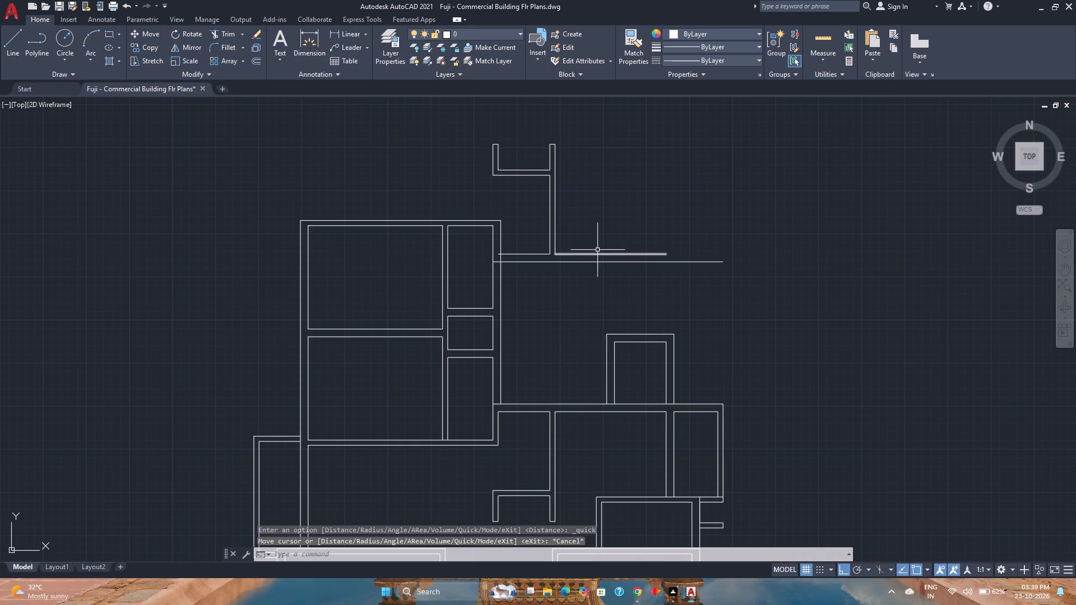
# Offset the narrow strip's outer right wall line 3" inward.
pyautogui.scroll(3, 511, 248)
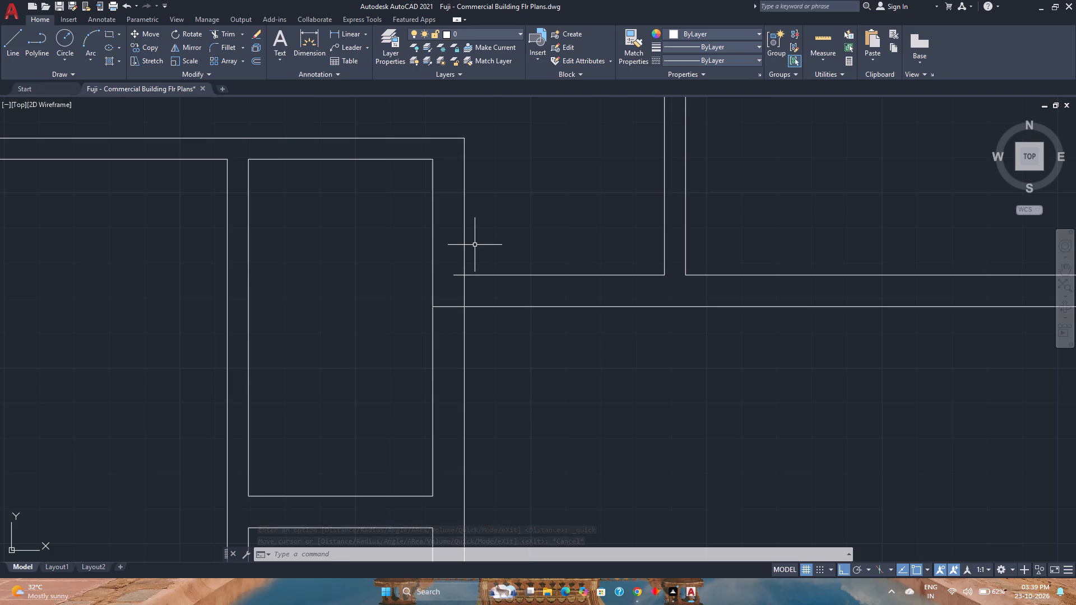
pyautogui.write('tr')
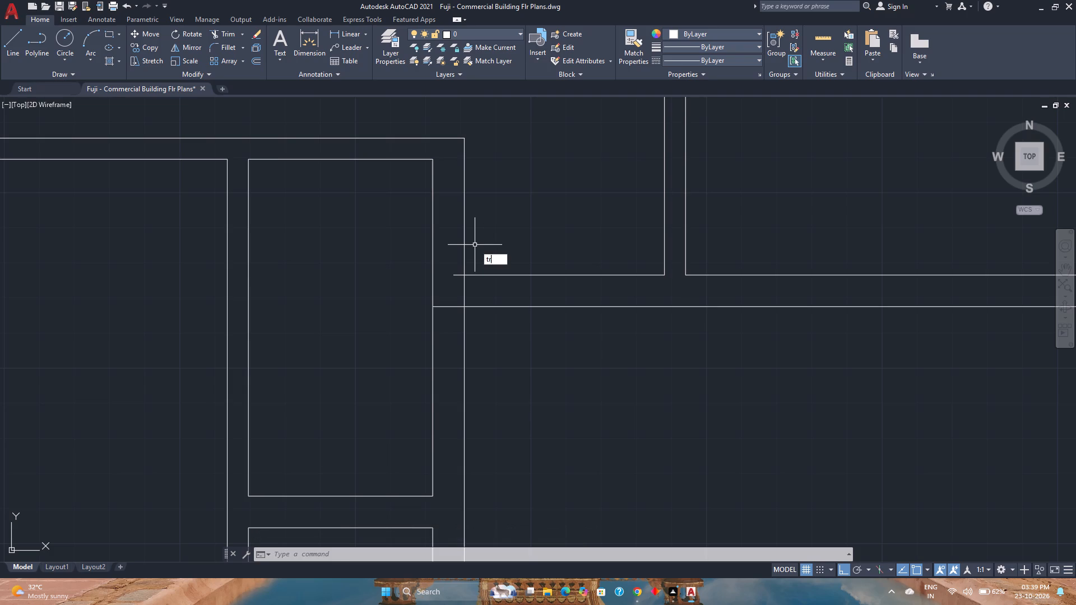
pyautogui.press('Return')
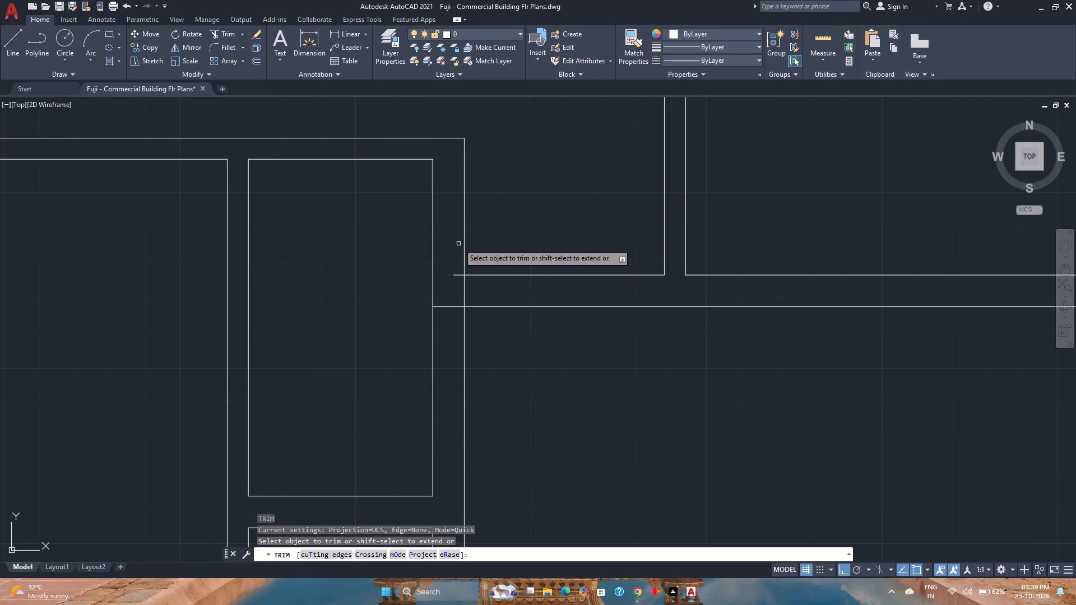
pyautogui.click(251, 63)
pyautogui.press('3')
pyautogui.press('Return')
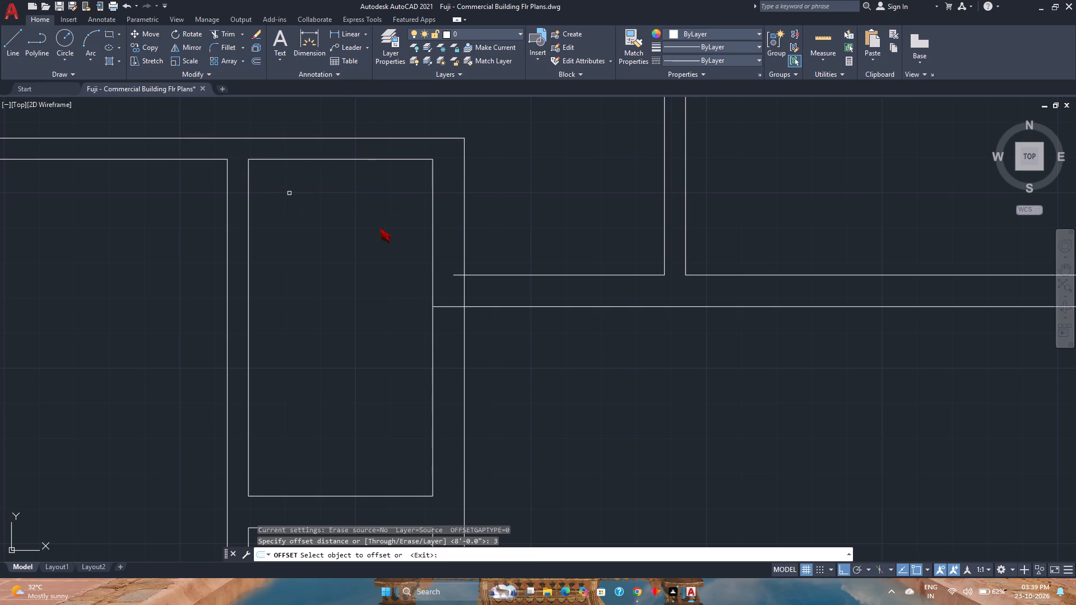
pyautogui.click(465, 221)
pyautogui.click(443, 223)
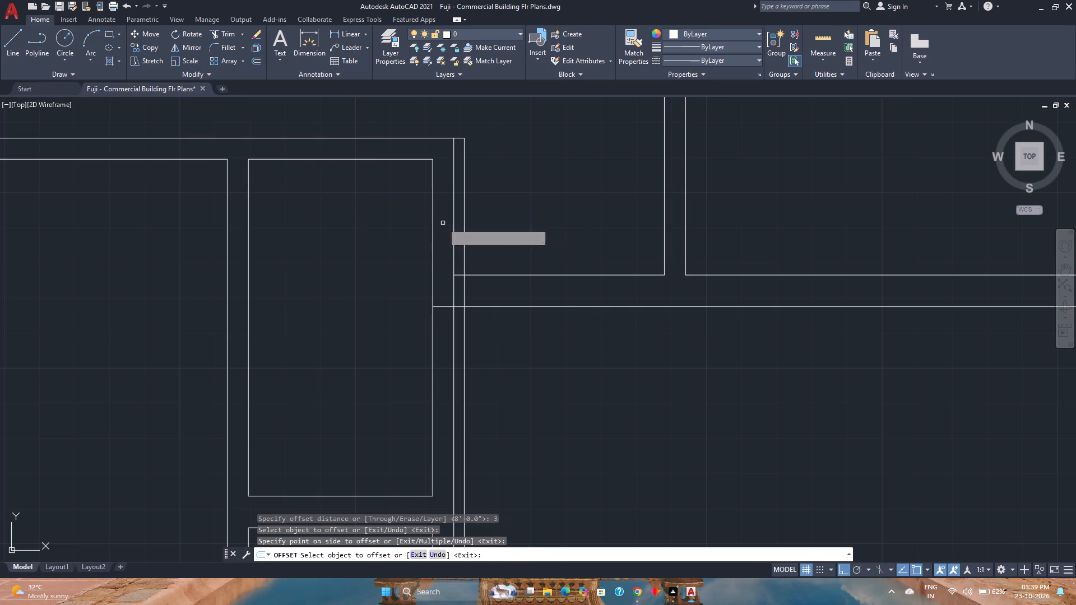
pyautogui.press('Escape')
# Trim the outer right line above the mirrored wall, both vertical lines between that wall's faces, and the top wall's overhanging stub.
pyautogui.write('tr')
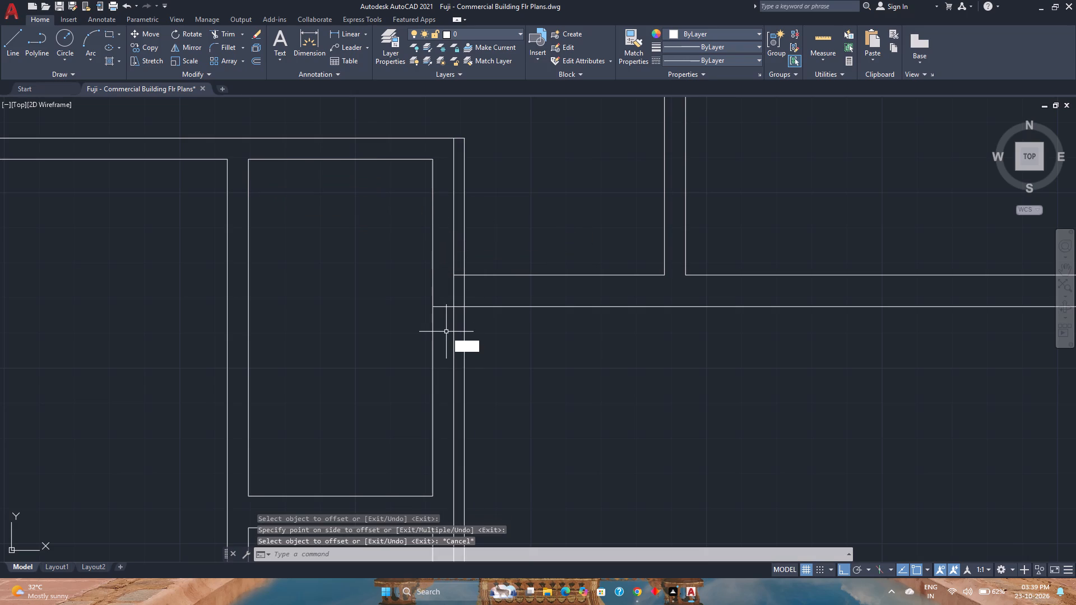
pyautogui.press('Return')
pyautogui.click(463, 246)
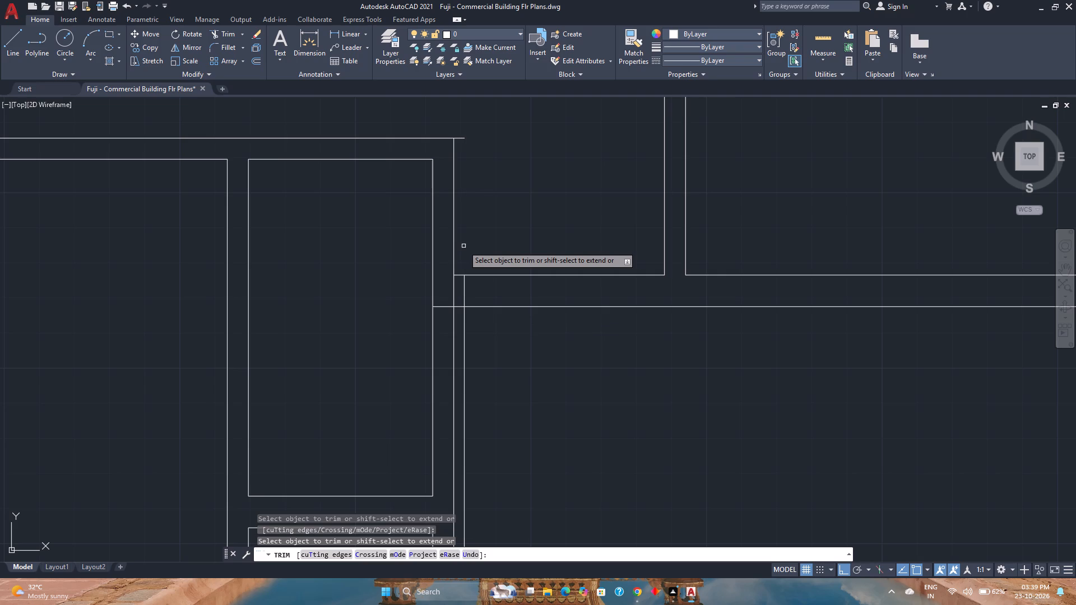
pyautogui.click(448, 291)
pyautogui.click(473, 291)
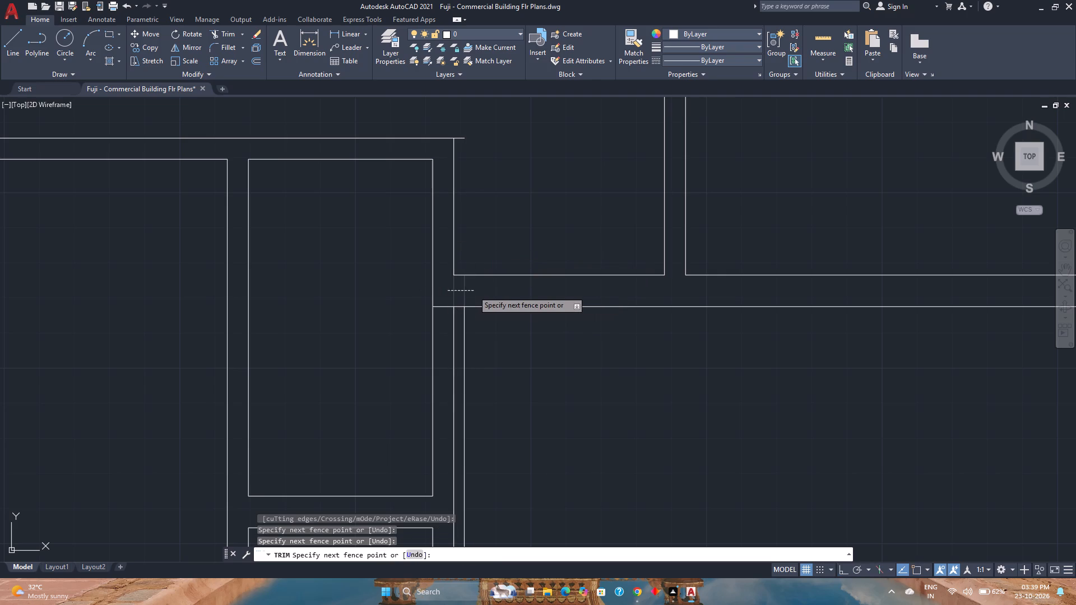
pyautogui.click(457, 123)
pyautogui.click(462, 143)
pyautogui.press('Escape')
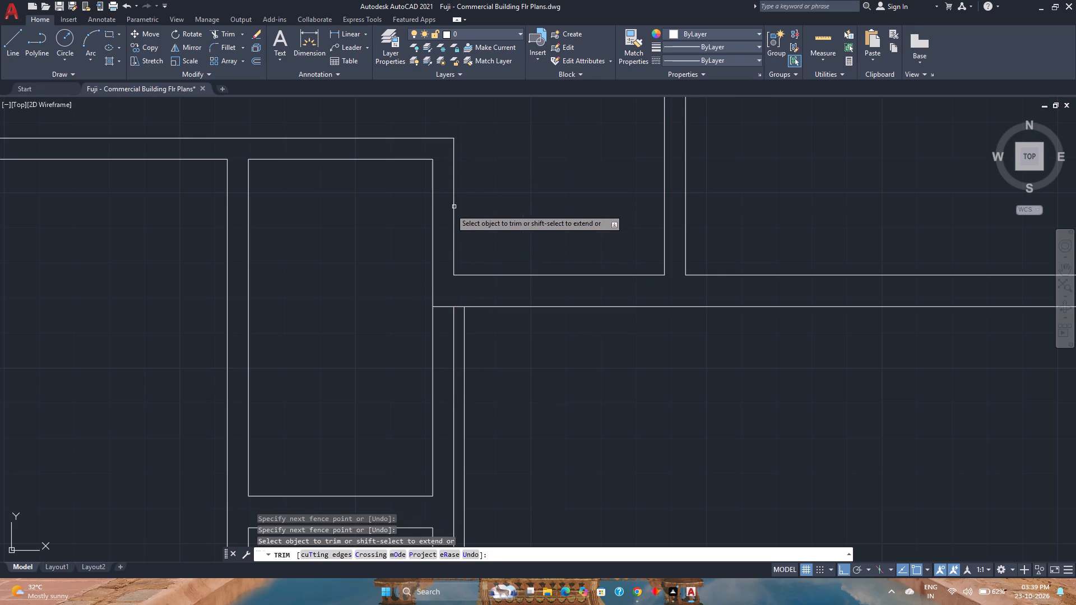
# Delete the leftover piece of the 3" offset line below the mirrored wall.
pyautogui.click(456, 318)
pyautogui.click(447, 318)
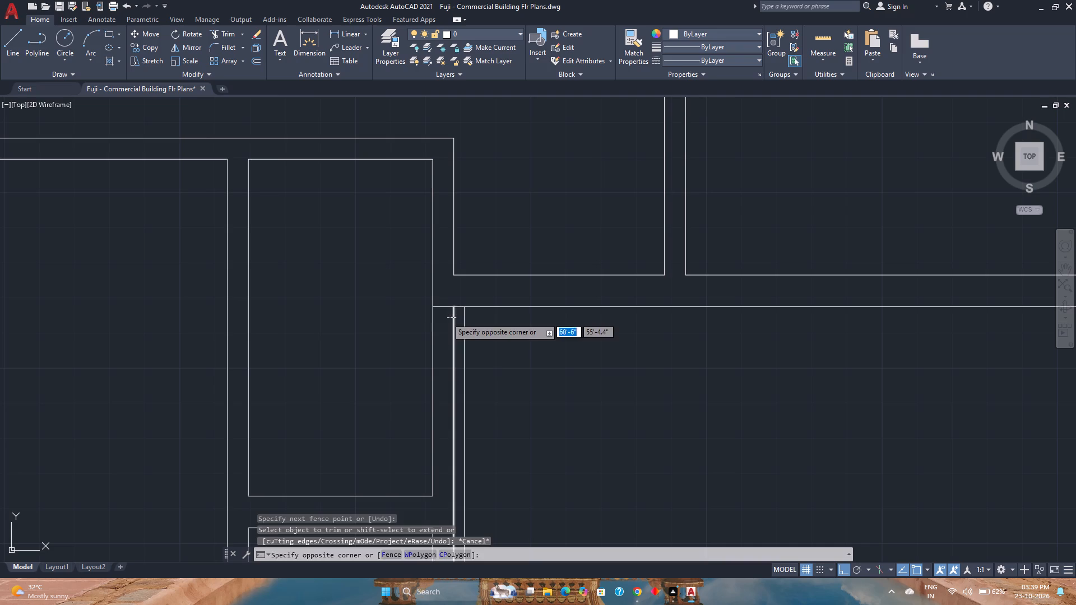
pyautogui.press('Delete')
# Offset the right line of the mirrored partition 13' to the right.
pyautogui.scroll(-4, 446, 310)
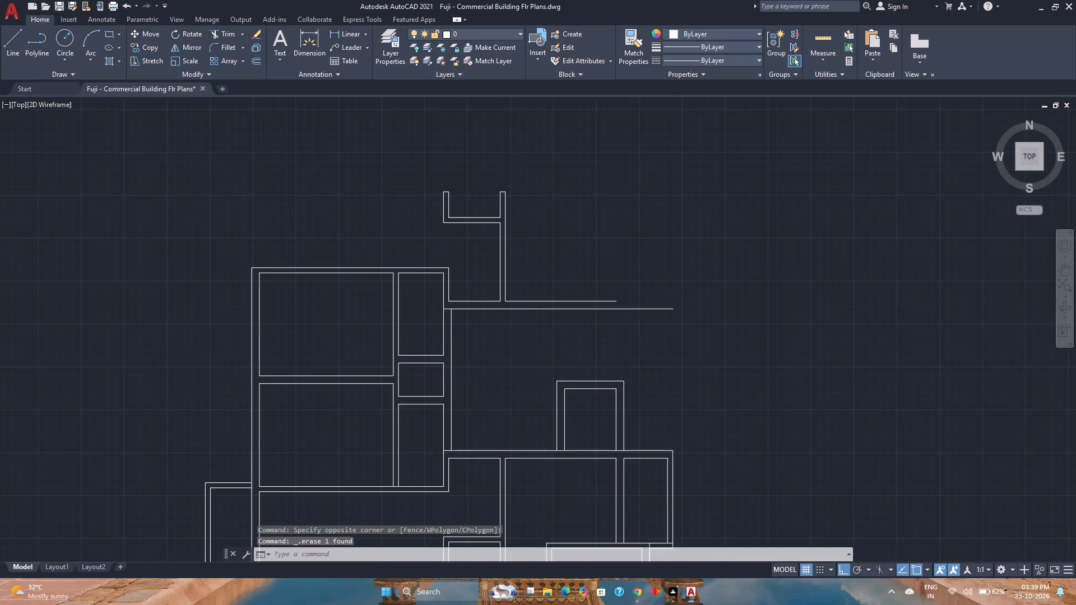
pyautogui.scroll(2, 475, 339)
pyautogui.scroll(-1, 474, 332)
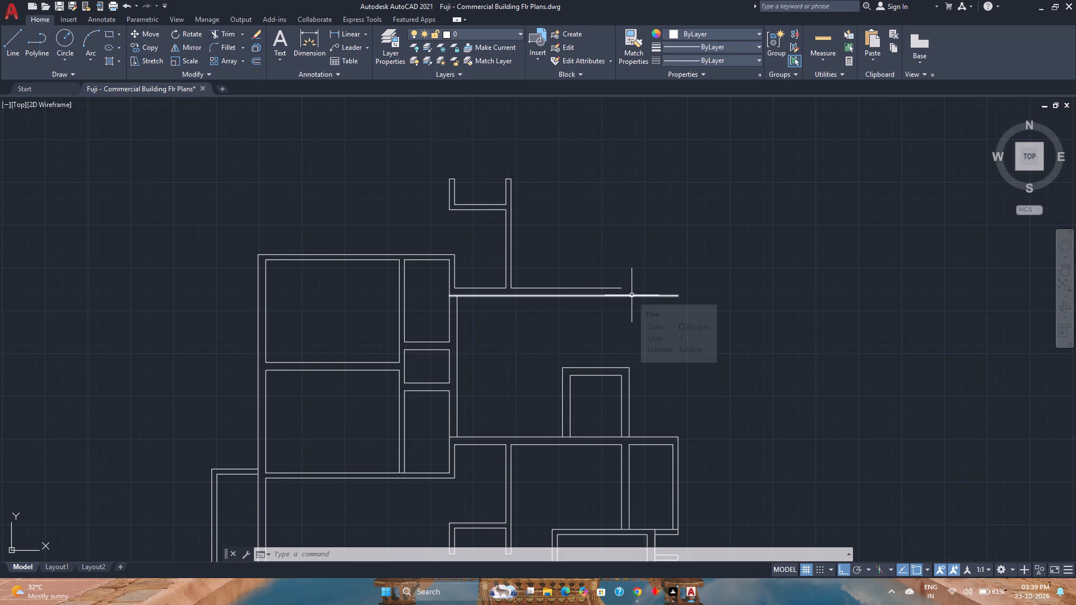
pyautogui.moveTo(645, 339); pyautogui.dragTo(644, 337, button='middle')
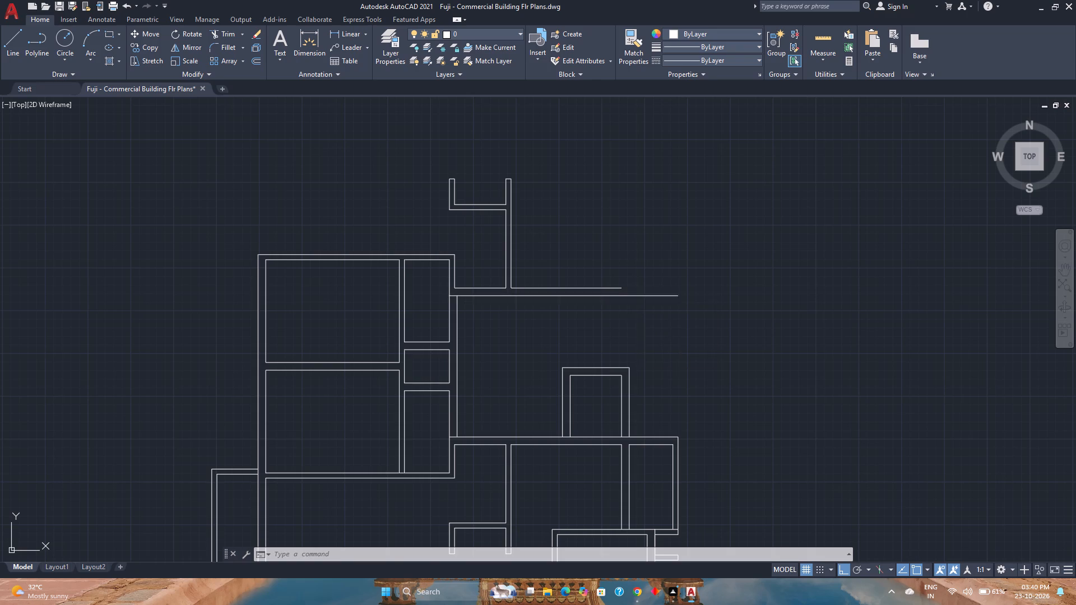
pyautogui.moveTo(644, 337); pyautogui.dragTo(642, 284, button='middle')
pyautogui.moveTo(642, 277); pyautogui.dragTo(643, 248, button='middle')
pyautogui.middleClick(643, 247)
pyautogui.moveTo(642, 201); pyautogui.dragTo(623, 292, button='middle')
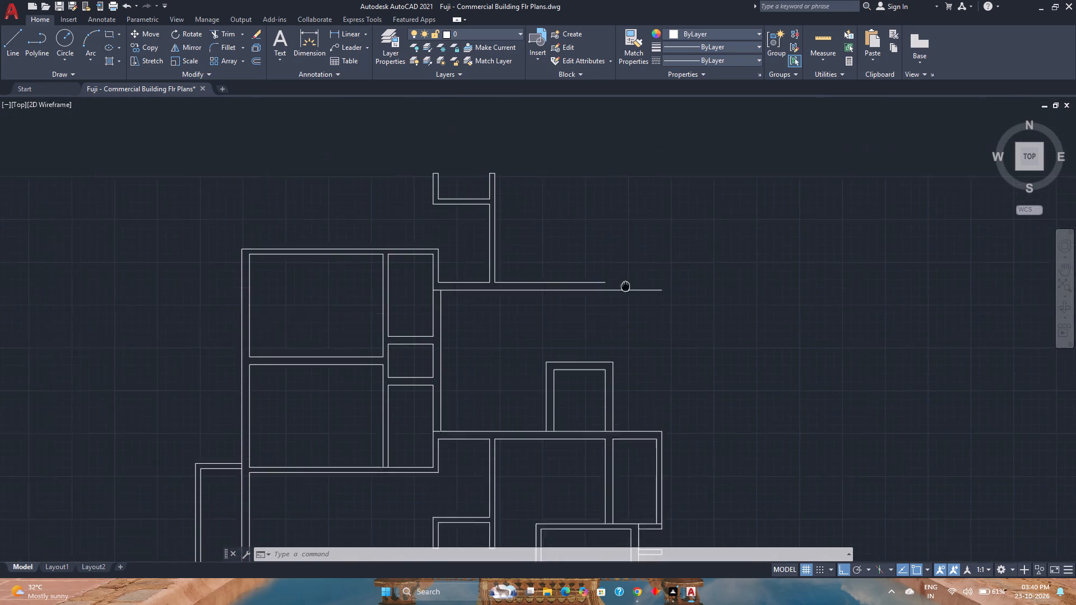
pyautogui.moveTo(623, 292); pyautogui.dragTo(616, 316, button='middle')
pyautogui.middleClick(616, 317)
pyautogui.click(259, 58)
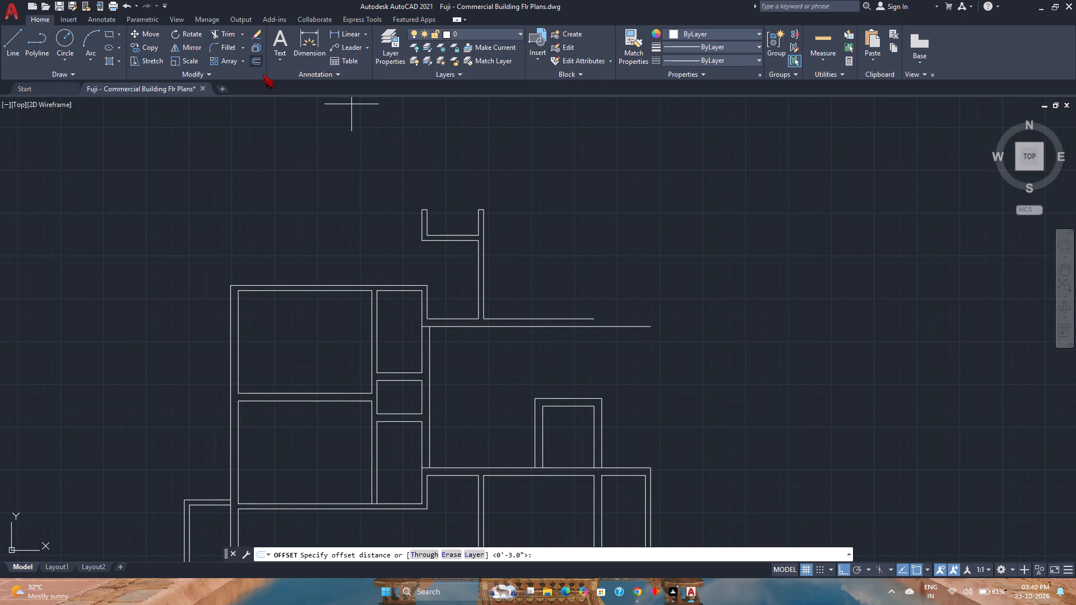
pyautogui.press('1')
pyautogui.write("3'")
pyautogui.press('Return')
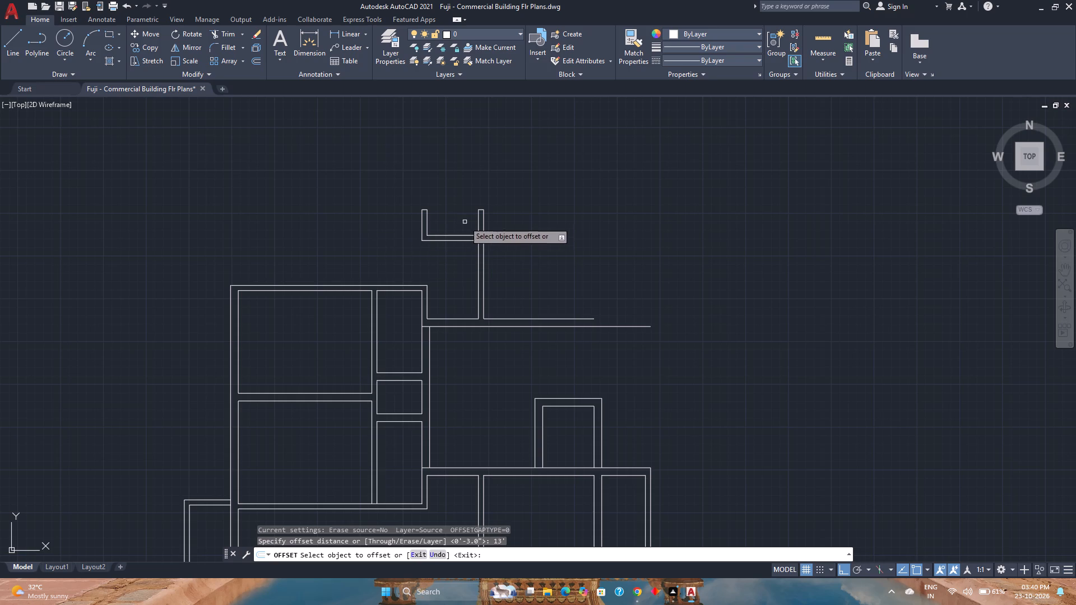
pyautogui.click(483, 268)
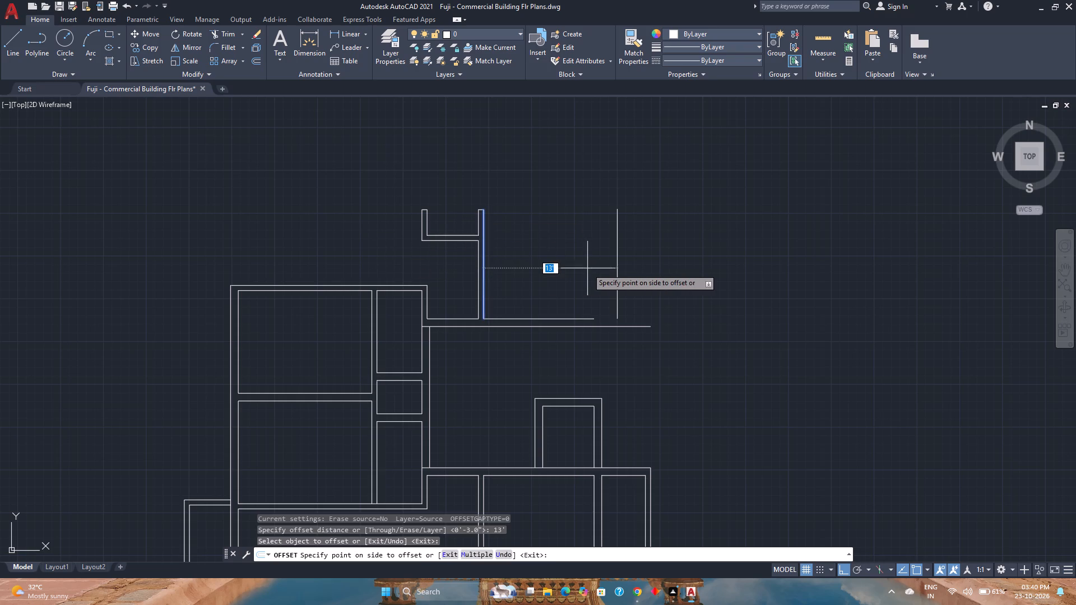
pyautogui.click(592, 268)
# Offset the new vertical line another 9" to the right to form the wall thickness.
pyautogui.click(616, 278)
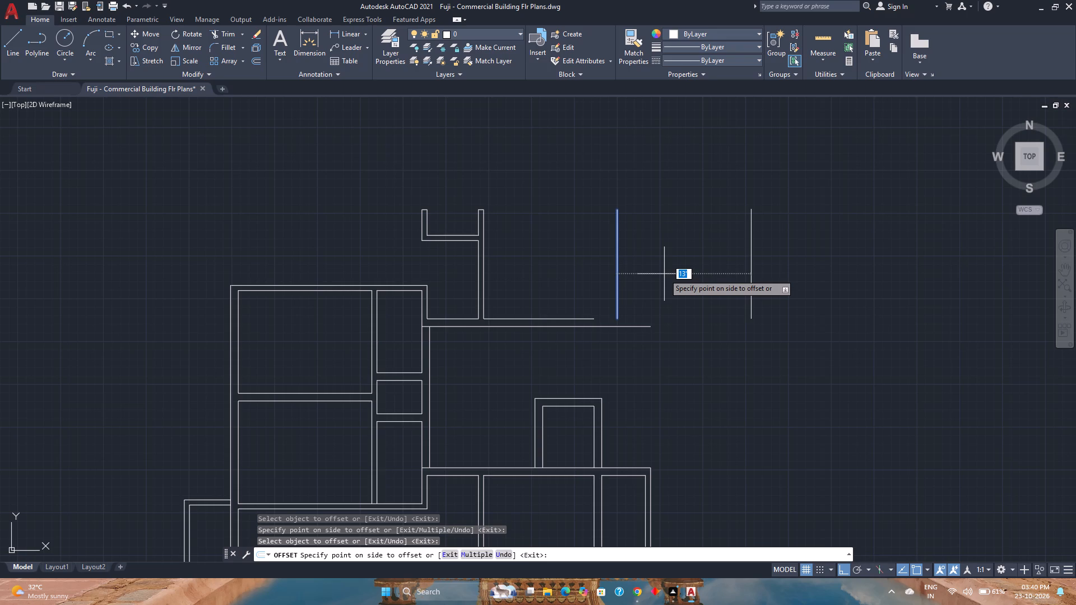
pyautogui.press('9')
pyautogui.press('Return')
pyautogui.scroll(-2, 664, 274)
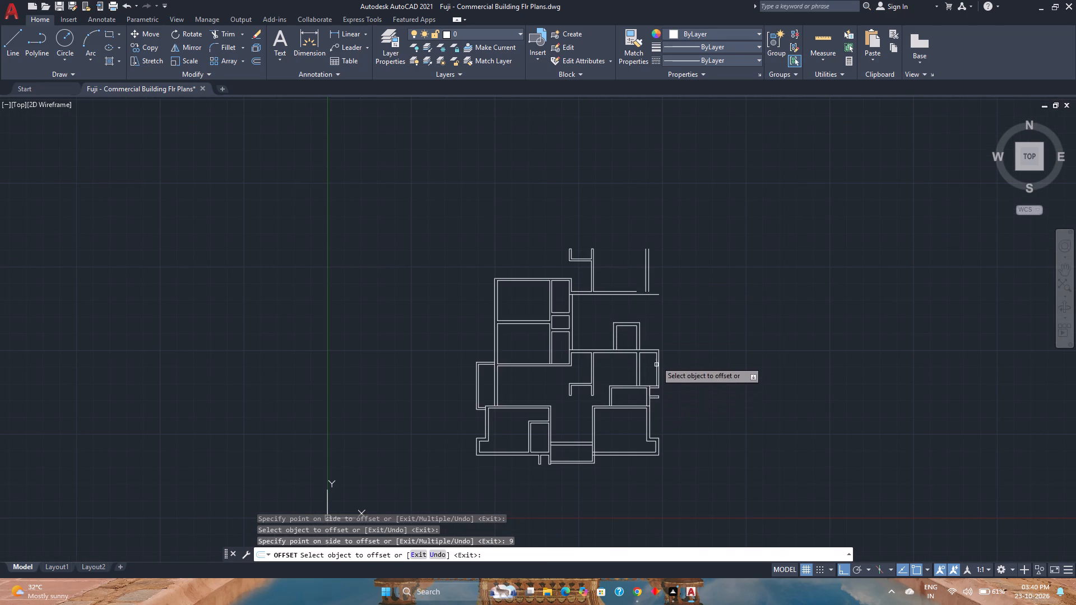
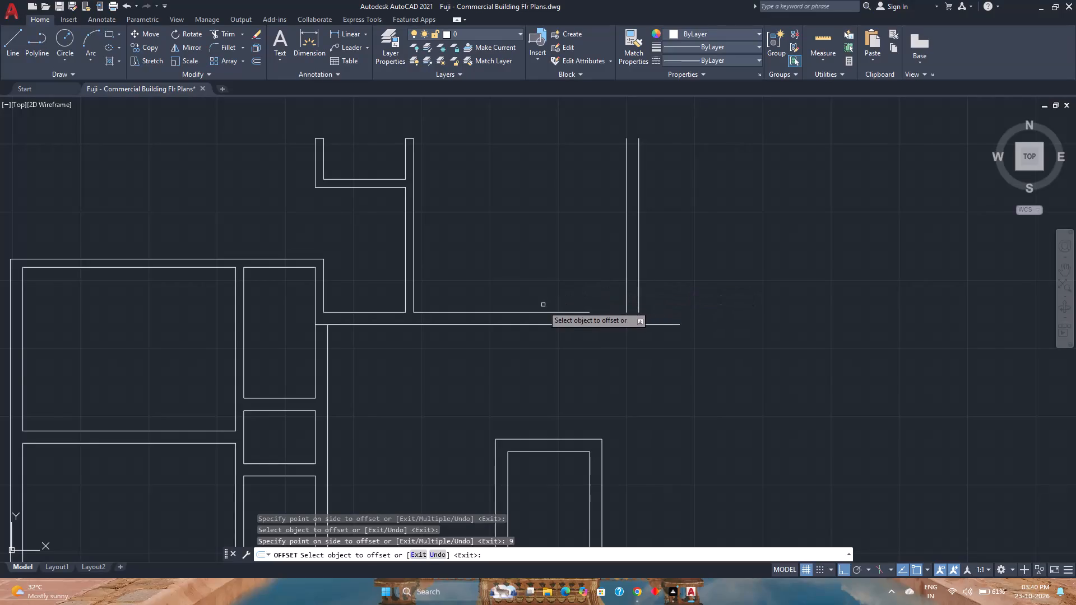
# Offset the inner bottom wall line between the mirrored partition and the new right wall 11' upward.
pyautogui.click(551, 311)
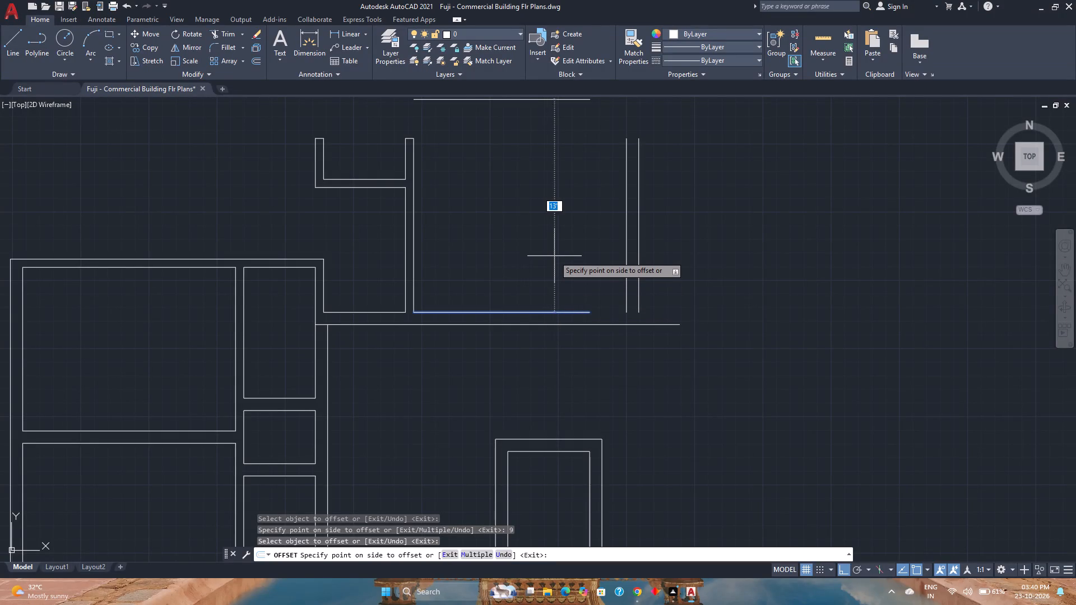
pyautogui.write('11')
pyautogui.press("'")
pyautogui.press('Return')
# Offset the new top horizontal line another 9" upward to form the wall thickness.
pyautogui.moveTo(554, 256); pyautogui.dragTo(588, 324, button='middle')
pyautogui.middleClick(588, 324)
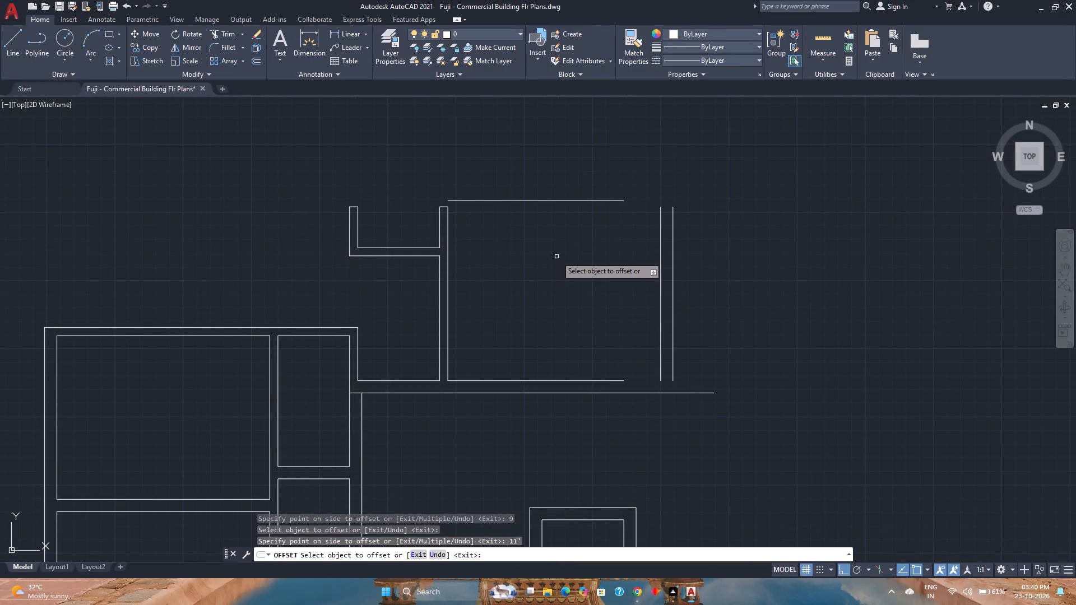
pyautogui.click(558, 199)
pyautogui.press('9')
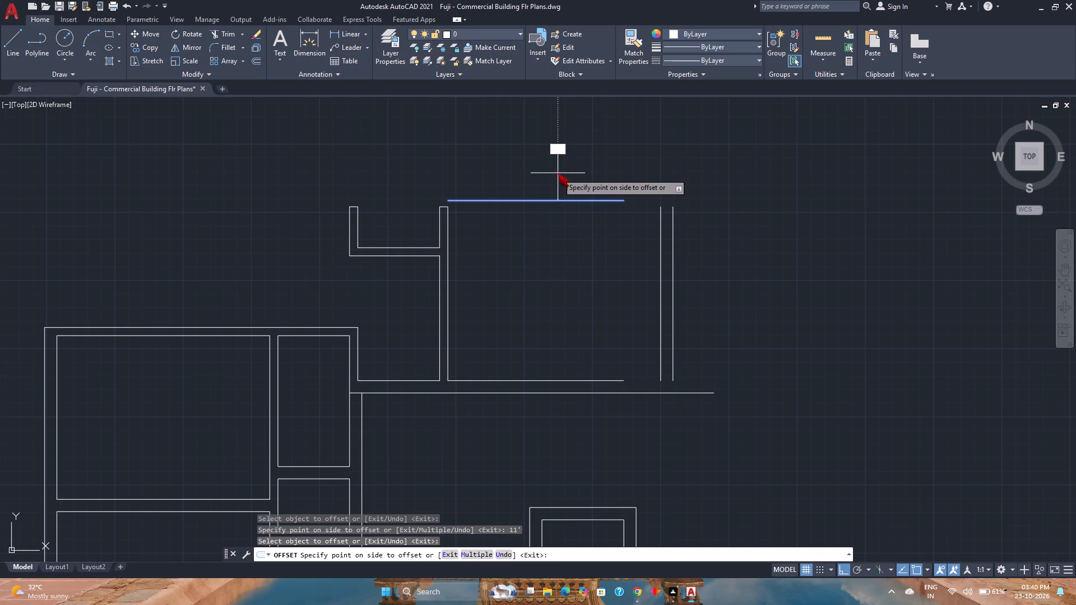
pyautogui.press('Return')
# Fillet the inner and outer wall lines of the new upper room into closed top-left and top-right corners, using the Multiple option.
pyautogui.scroll(-1, 543, 291)
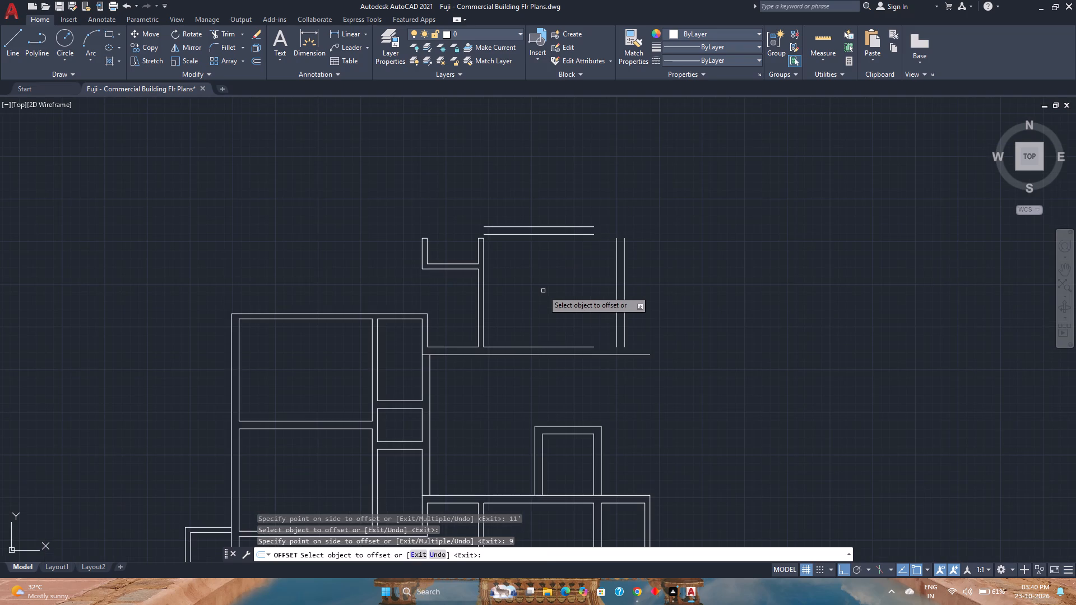
pyautogui.scroll(3, 483, 220)
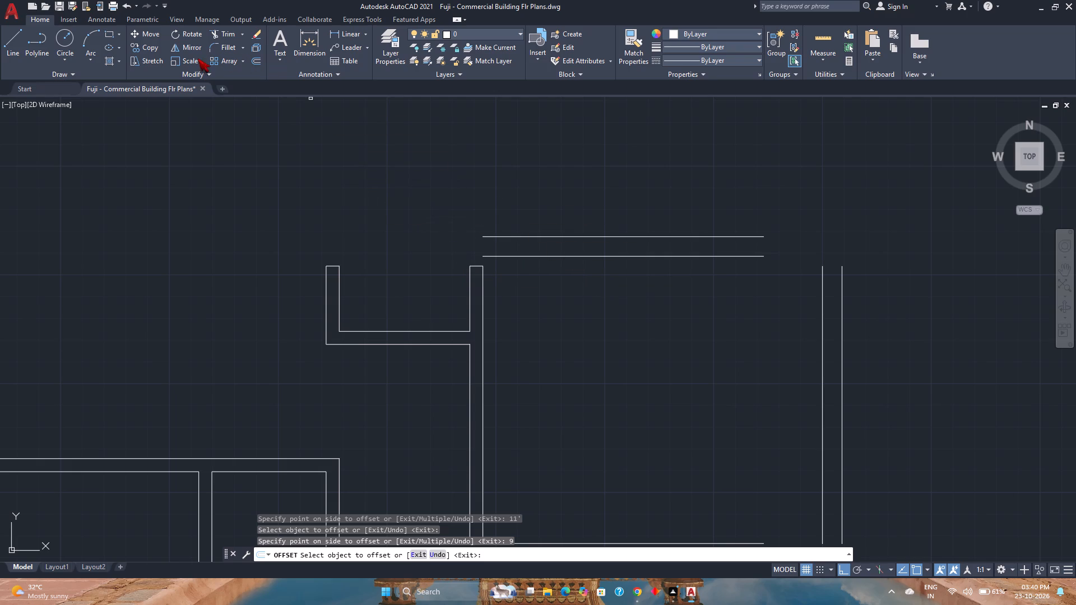
pyautogui.click(231, 49)
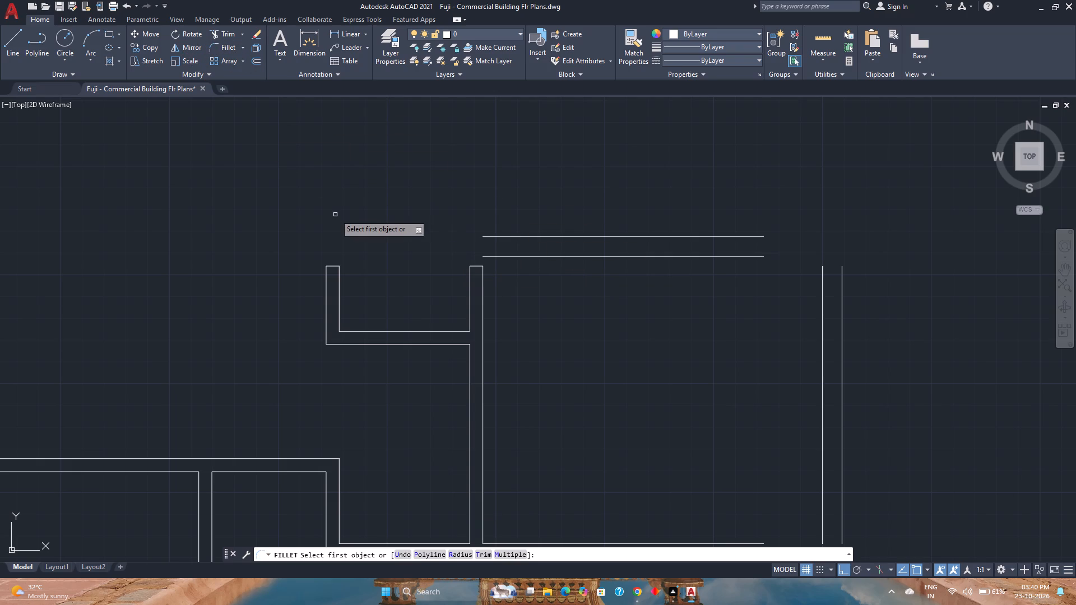
pyautogui.press('m')
pyautogui.press('Return')
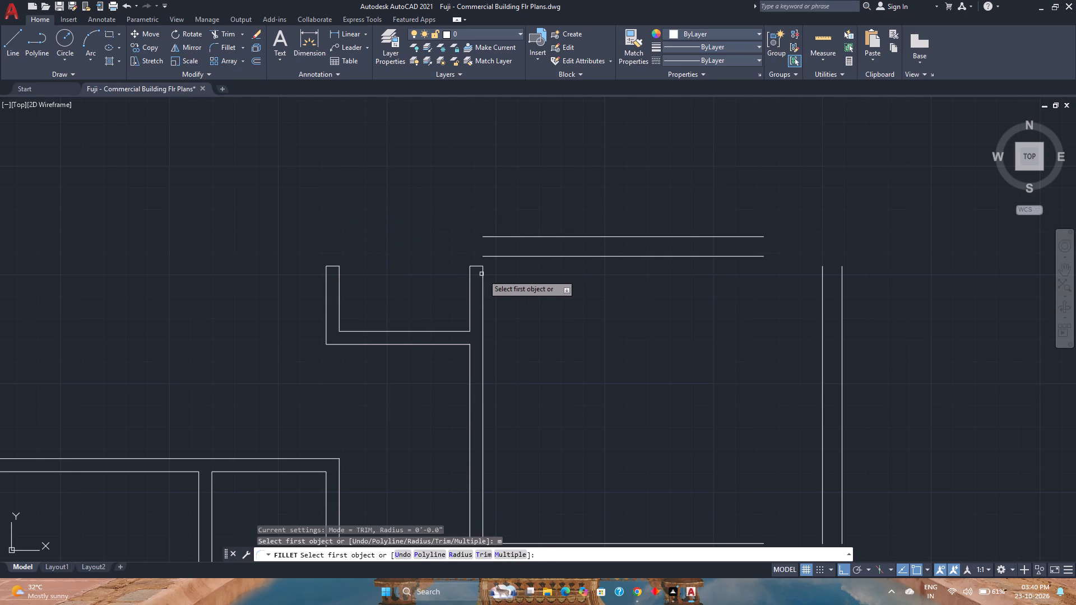
pyautogui.click(483, 274)
pyautogui.click(494, 256)
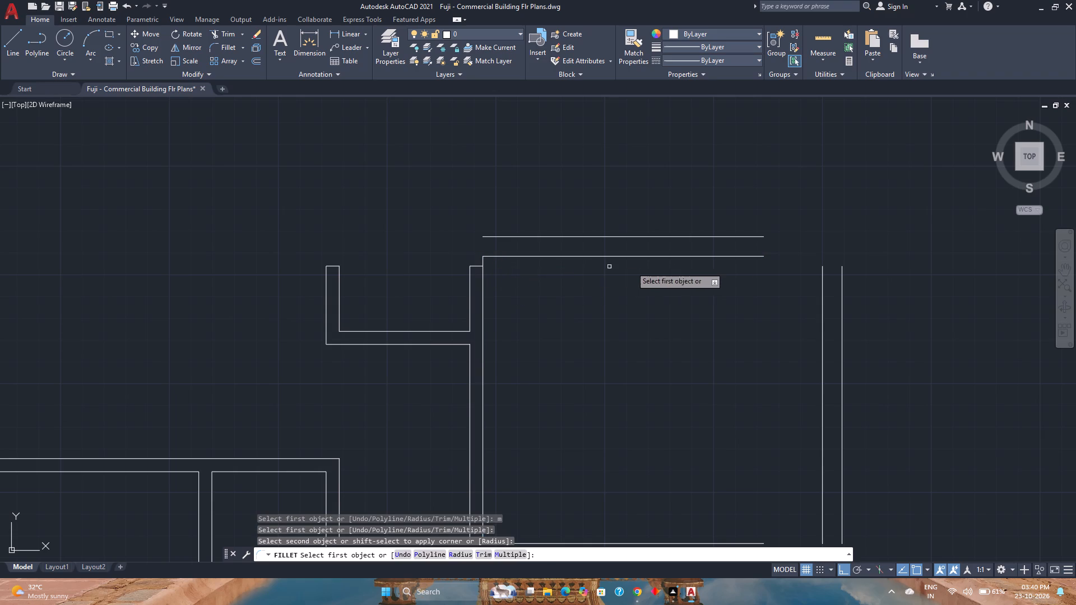
pyautogui.click(721, 257)
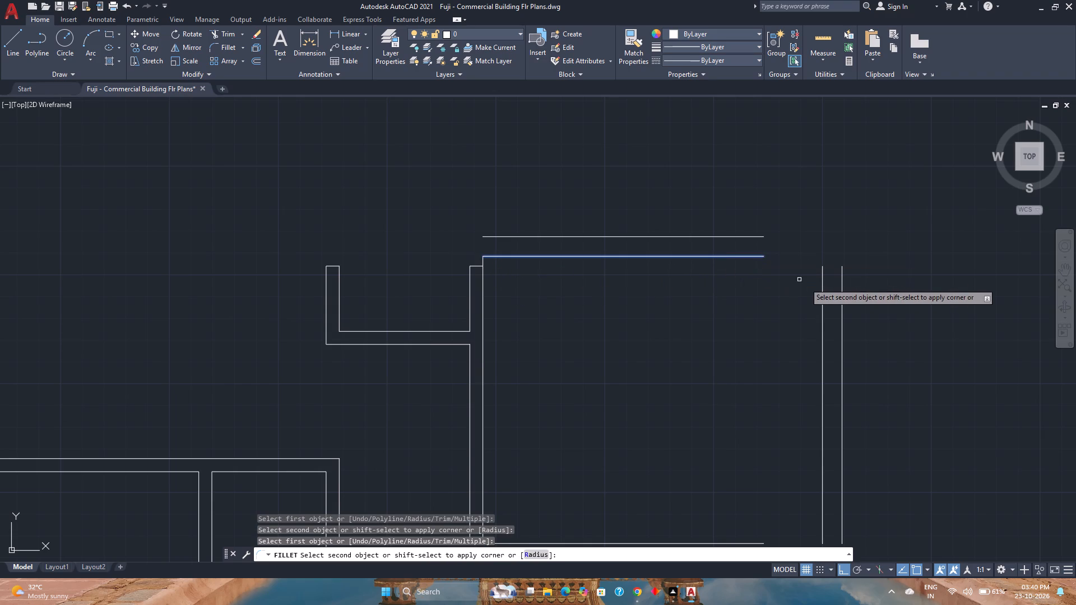
pyautogui.click(823, 292)
pyautogui.click(755, 236)
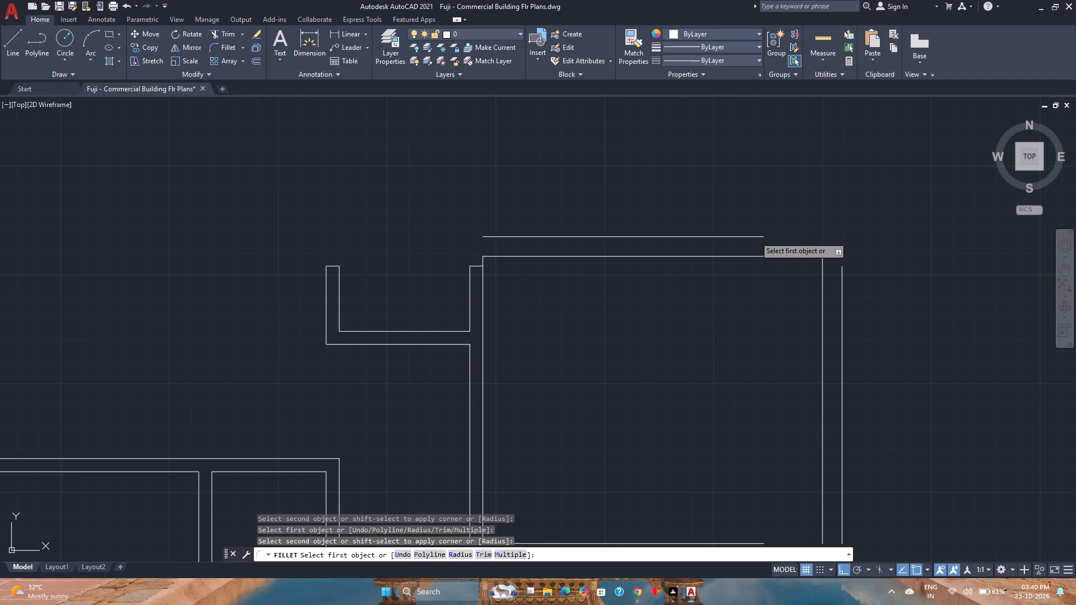
pyautogui.click(842, 282)
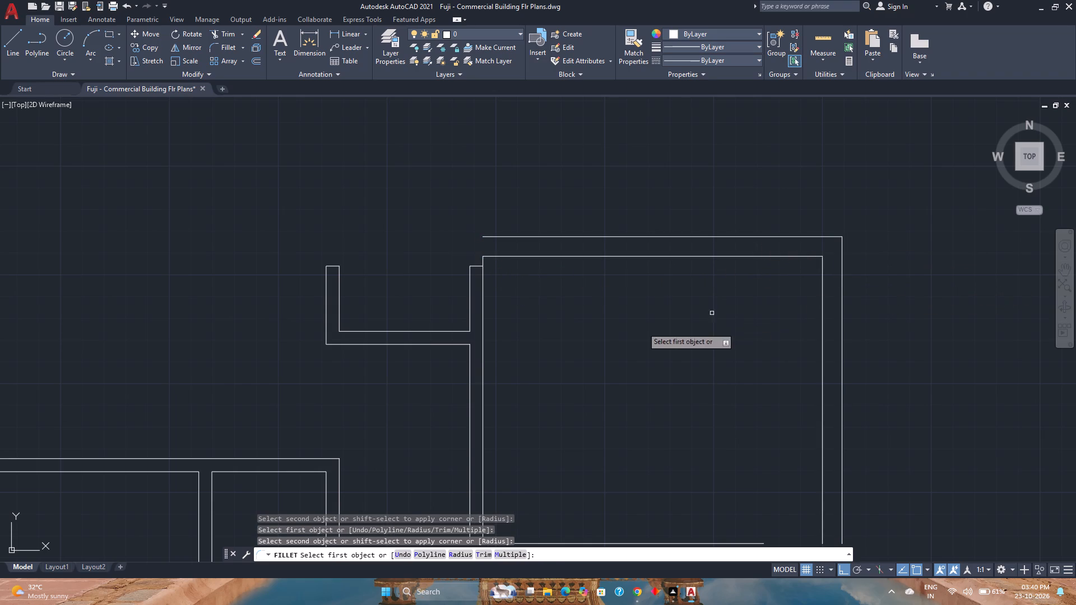
pyautogui.click(468, 364)
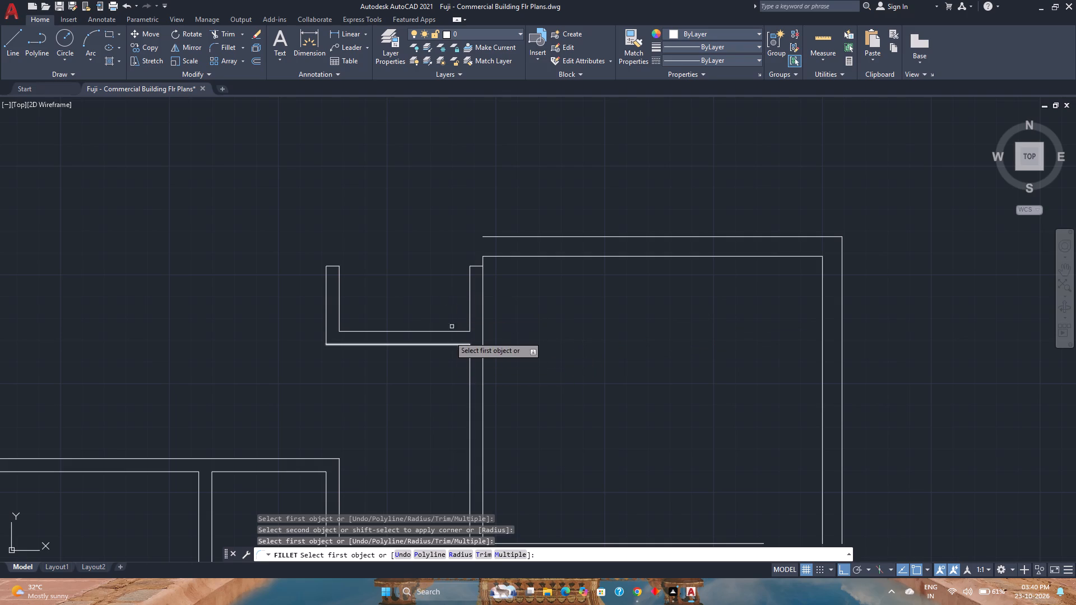
pyautogui.click(469, 360)
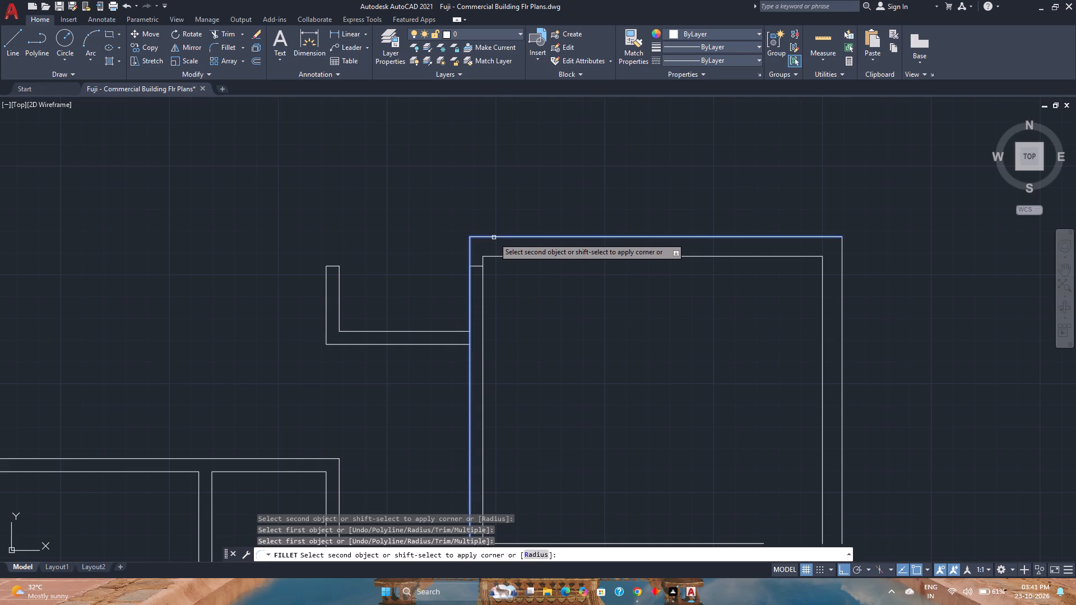
pyautogui.click(494, 238)
# Fillet the inner and outer wall lines at the new upper room's bottom-right corner.
pyautogui.scroll(-2, 580, 347)
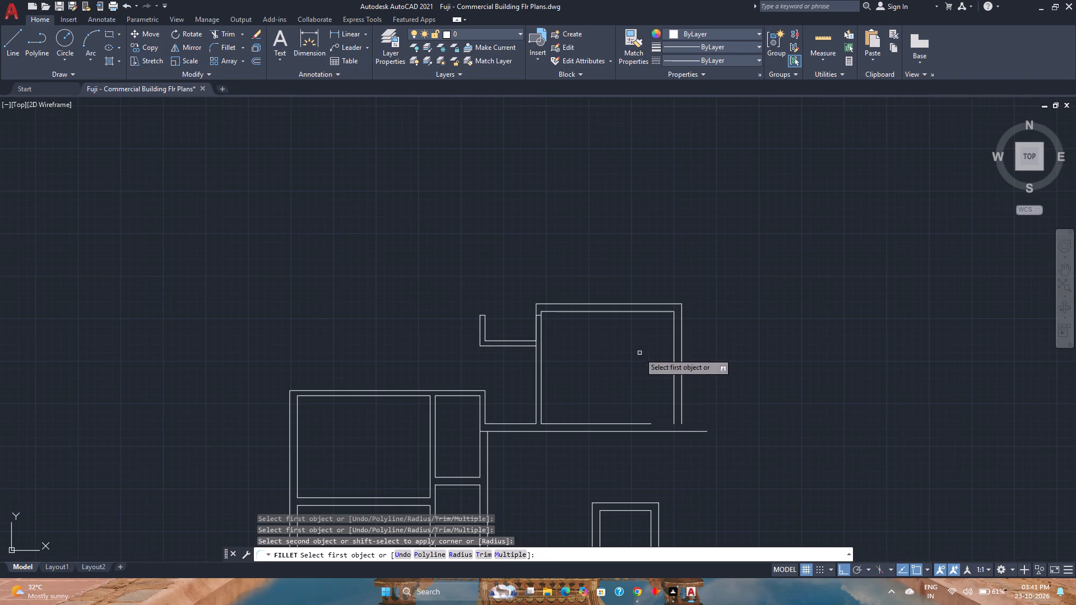
pyautogui.click(643, 425)
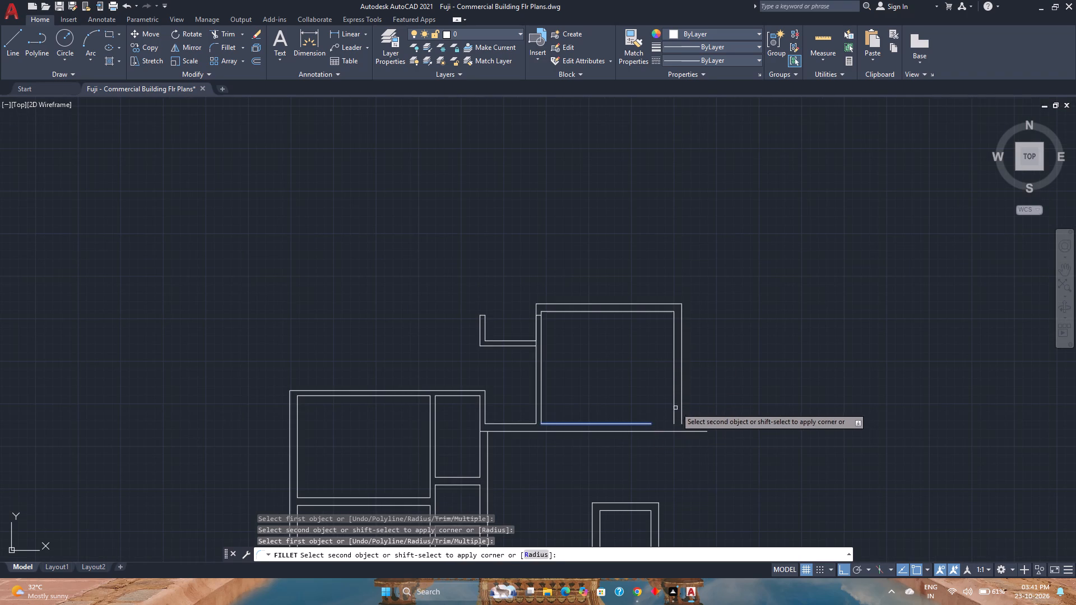
pyautogui.click(674, 393)
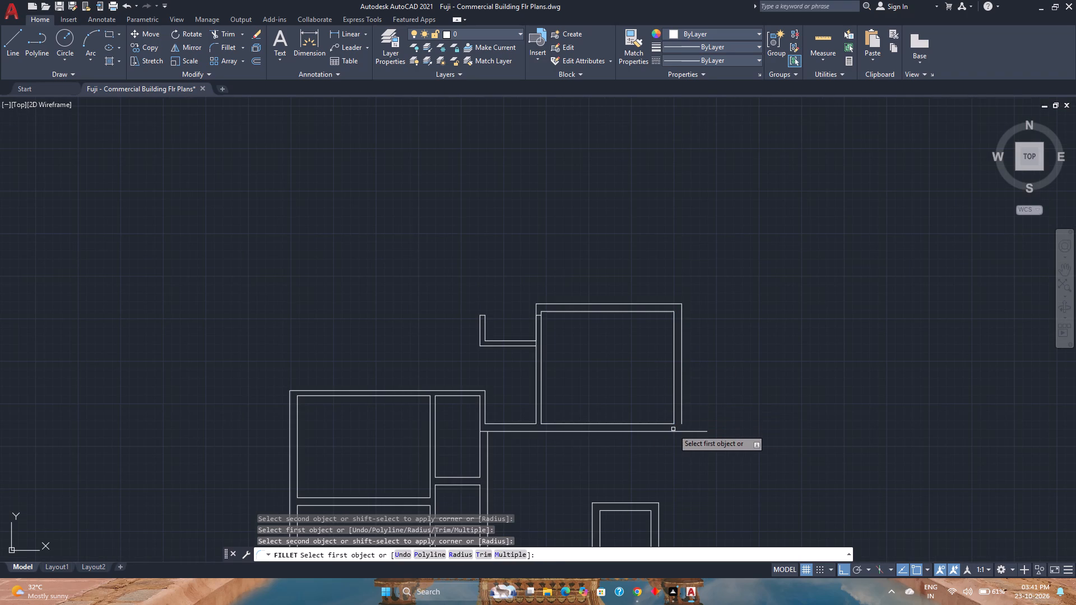
pyautogui.click(674, 430)
pyautogui.click(683, 413)
pyautogui.scroll(-1, 681, 411)
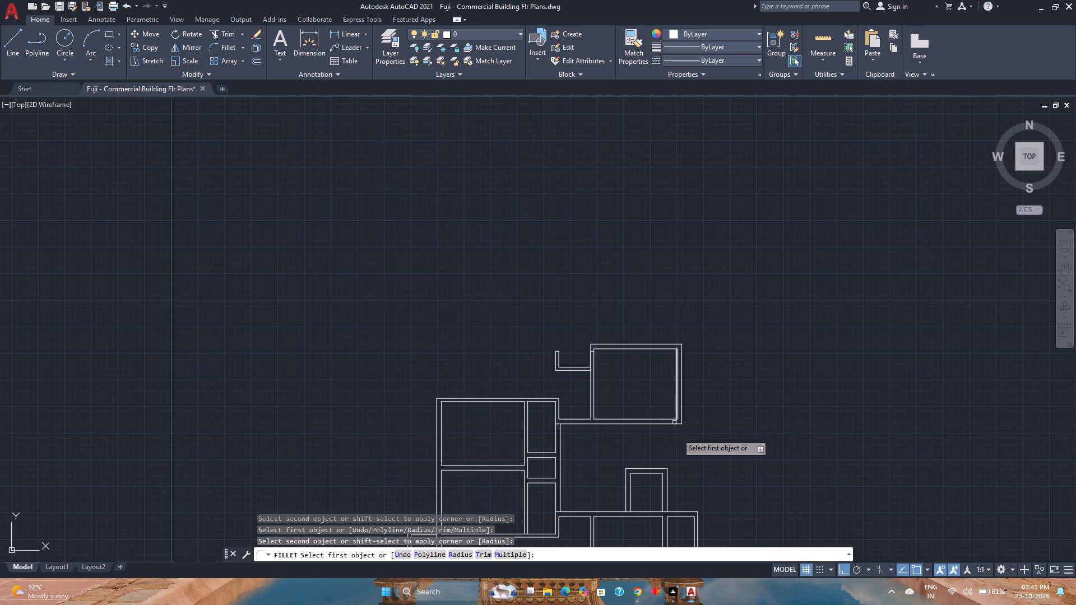
pyautogui.moveTo(681, 442); pyautogui.dragTo(665, 402, button='middle')
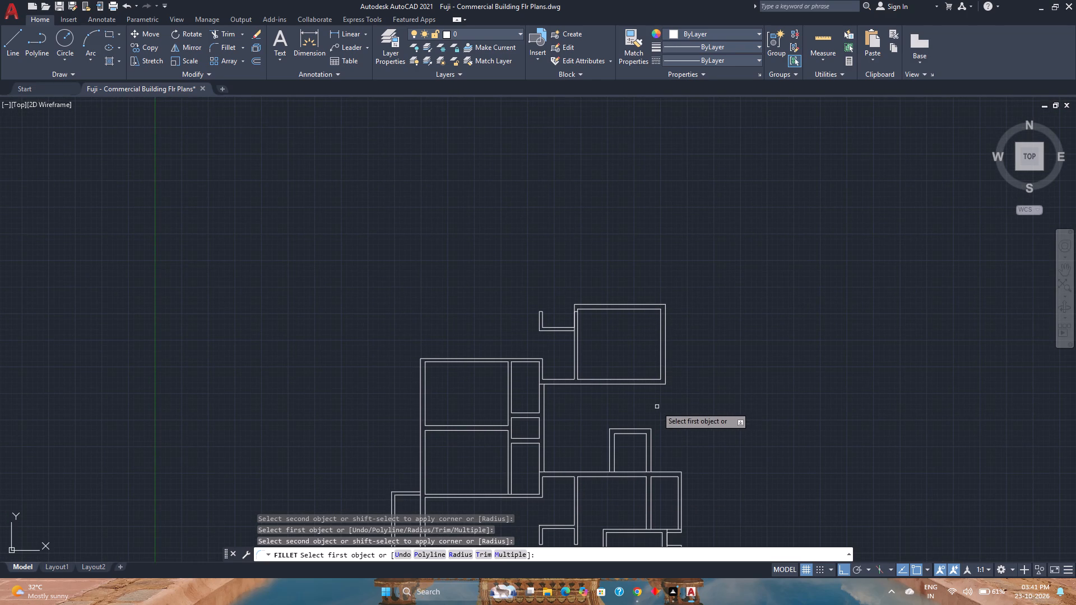
pyautogui.scroll(2, 642, 422)
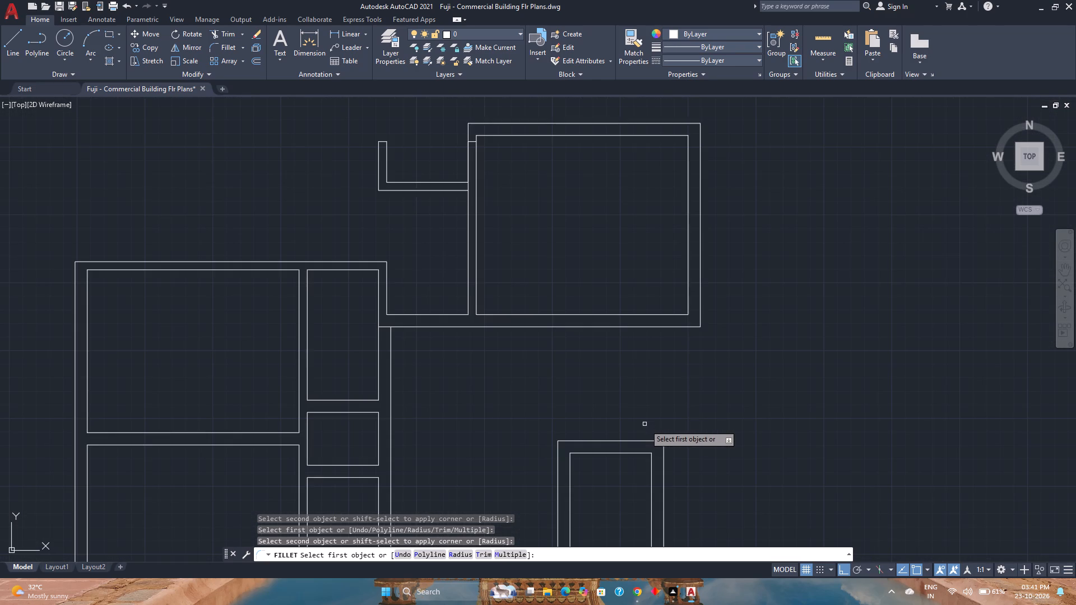
pyautogui.press('Escape')
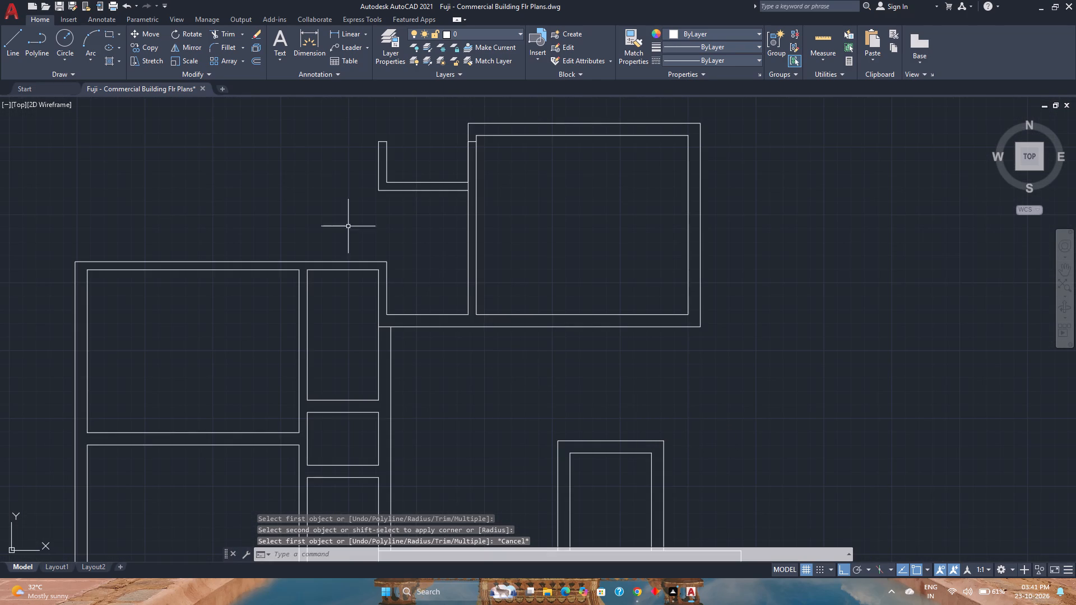
# Draw a vertical line from the small lower room's outer top-right corner up to the new upper room's bottom wall.
pyautogui.click(4, 50)
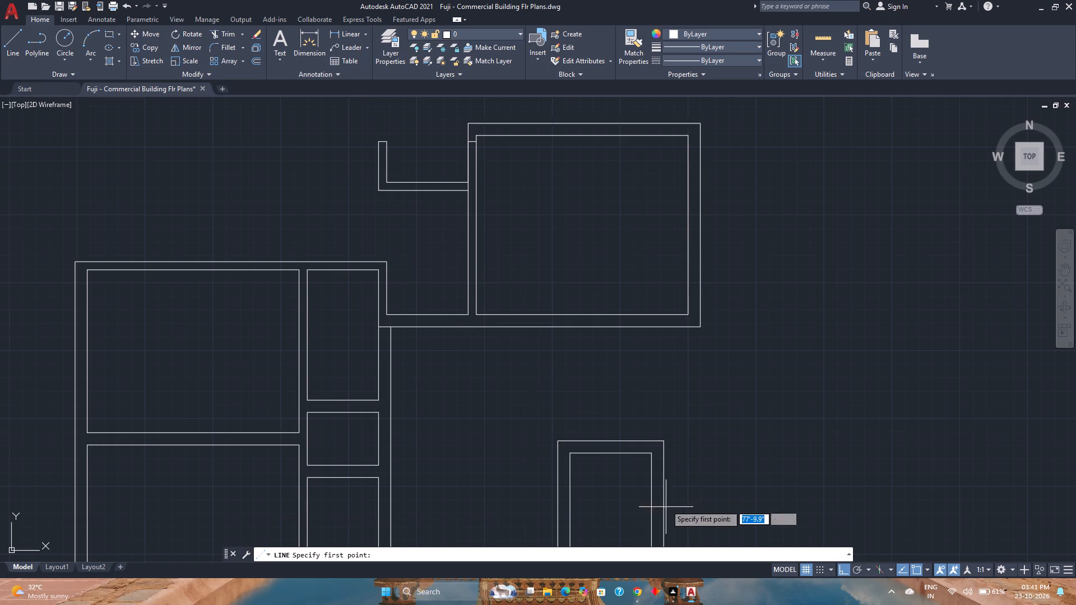
pyautogui.click(664, 444)
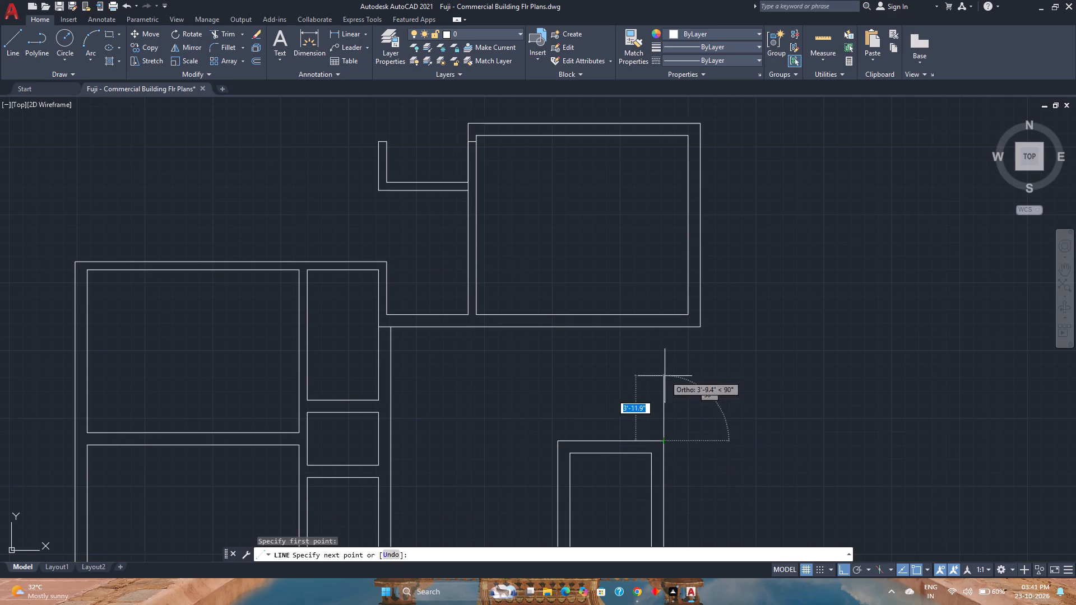
pyautogui.click(664, 328)
pyautogui.press('Escape')
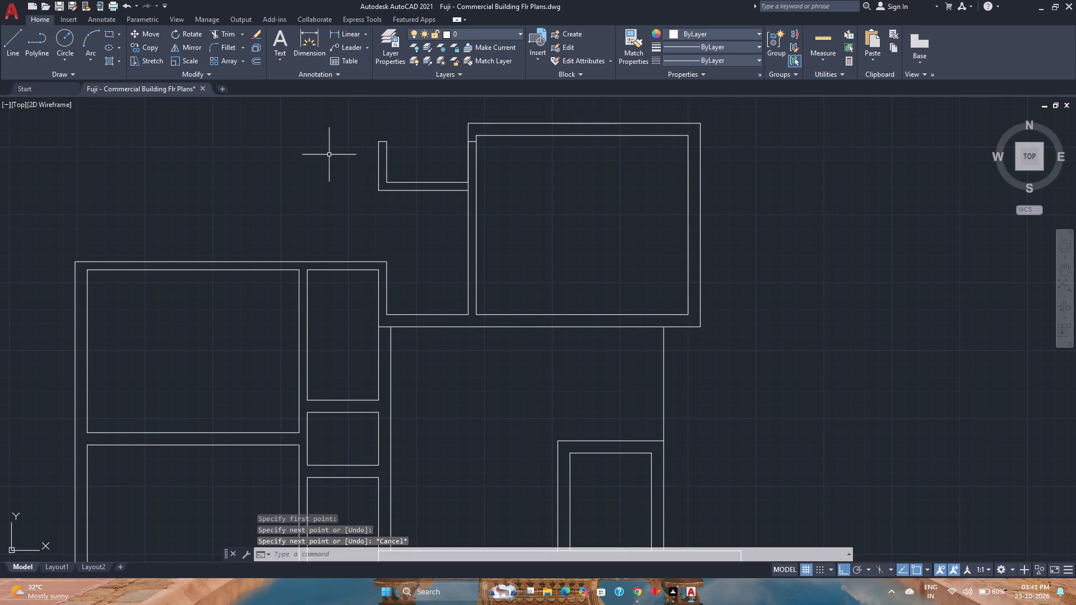
# Offset the connecting vertical line 9" to the left to form the wall thickness.
pyautogui.click(249, 62)
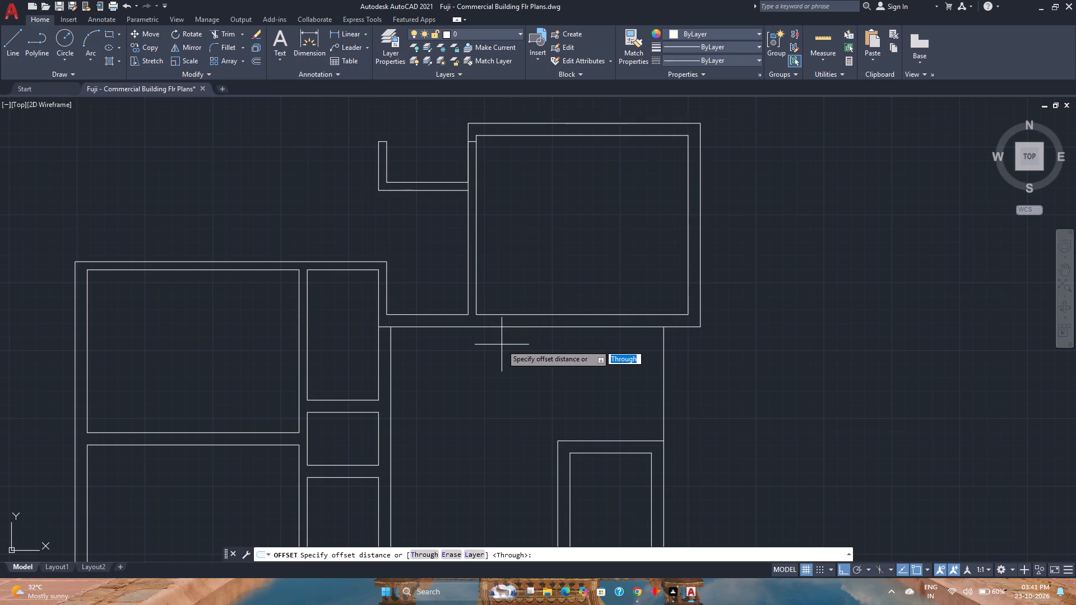
pyautogui.press('9')
pyautogui.press('Return')
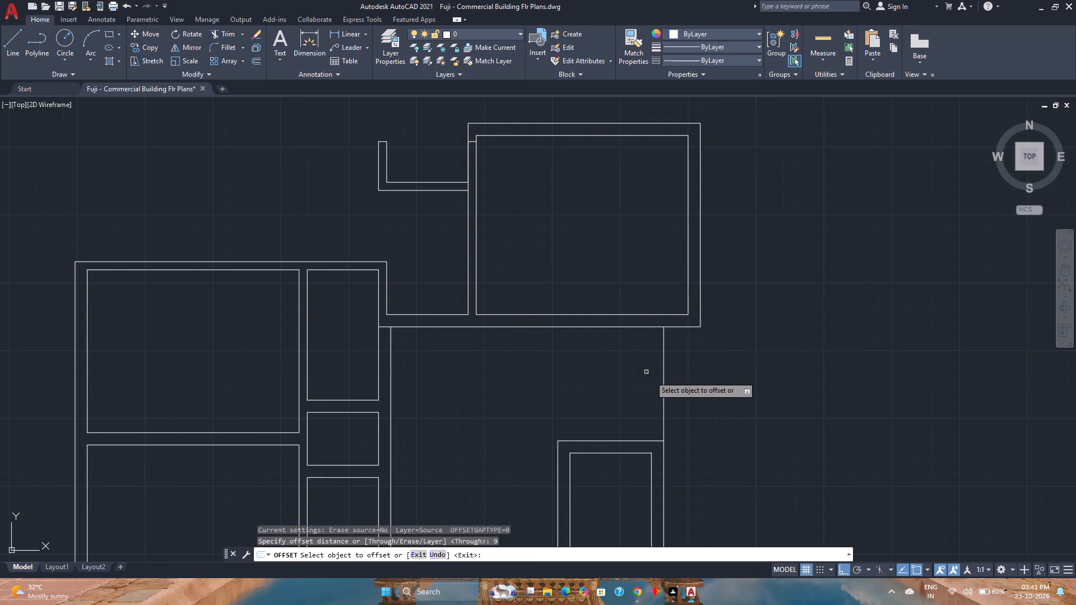
pyautogui.click(663, 389)
pyautogui.click(551, 406)
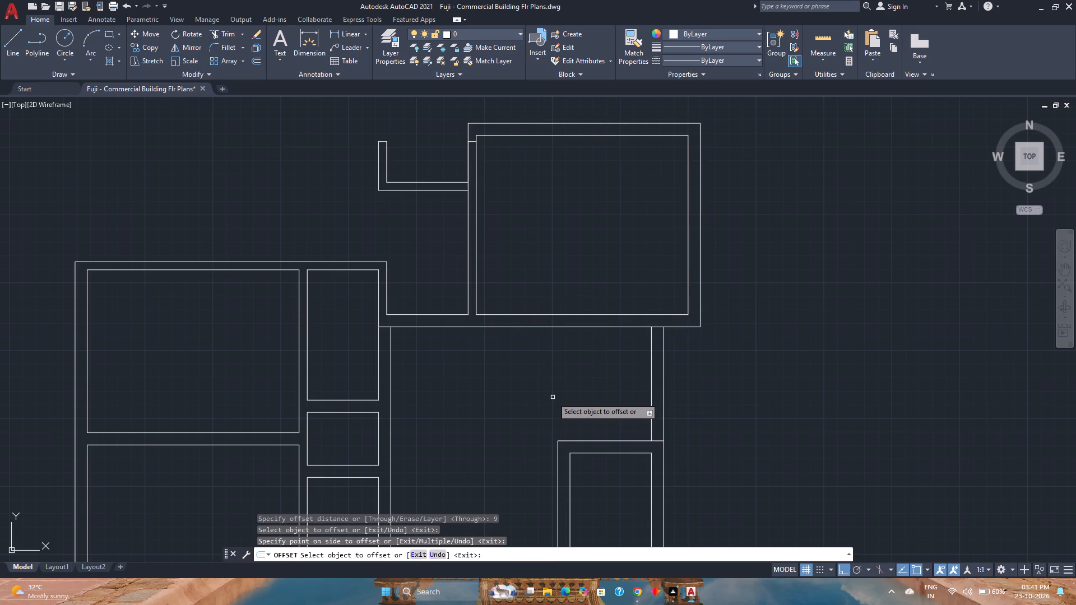
# Offset the outer bottom line of the new upper room 3'3" downward.
pyautogui.click(600, 325)
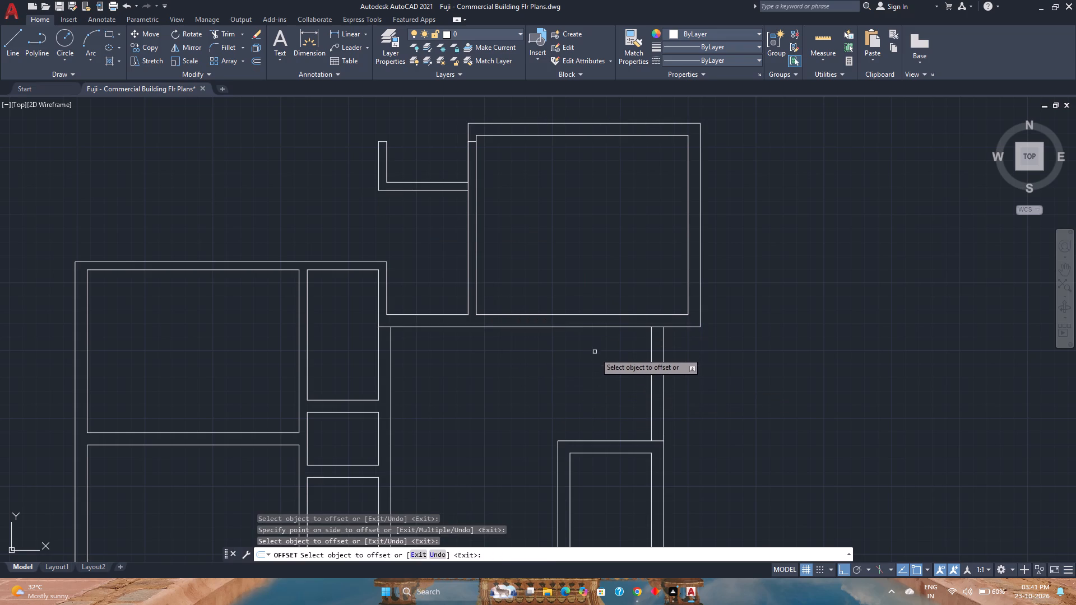
pyautogui.click(608, 325)
pyautogui.write("3'")
pyautogui.press('3')
pyautogui.hotkey('shift', '"')
pyautogui.press('Return')
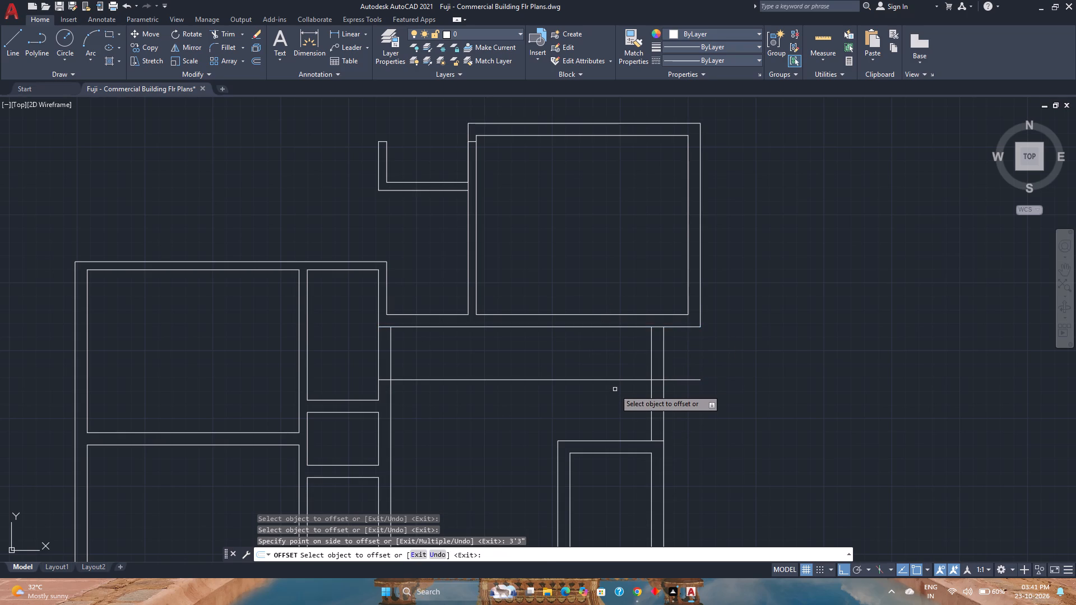
# Offset the inner face of the connecting vertical wall 3'3" to the left.
pyautogui.click(651, 357)
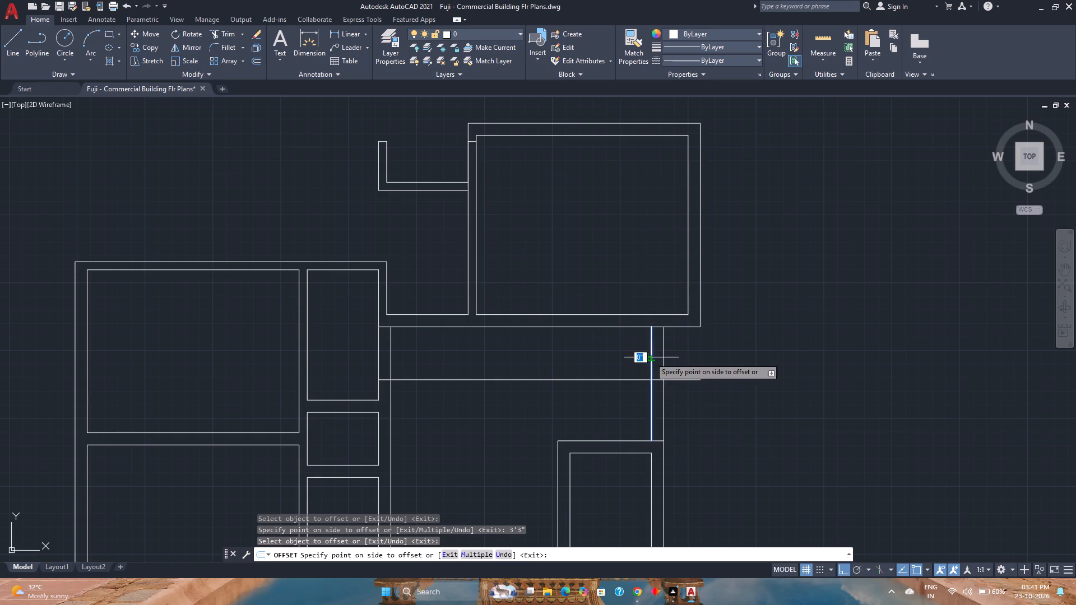
pyautogui.press('3')
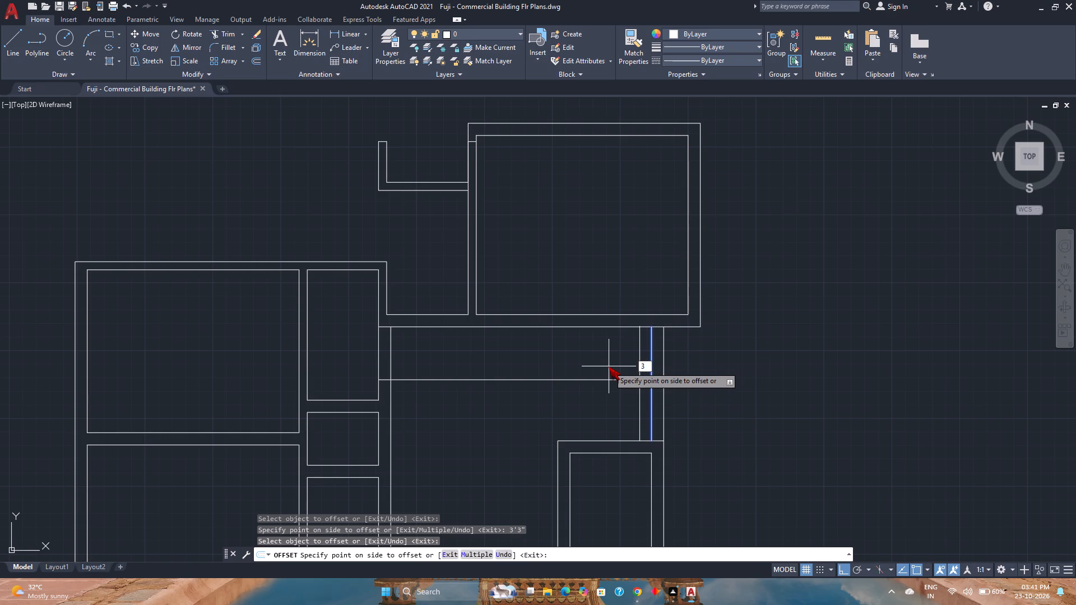
pyautogui.write("'3")
pyautogui.hotkey('shift', '"')
pyautogui.press('Return')
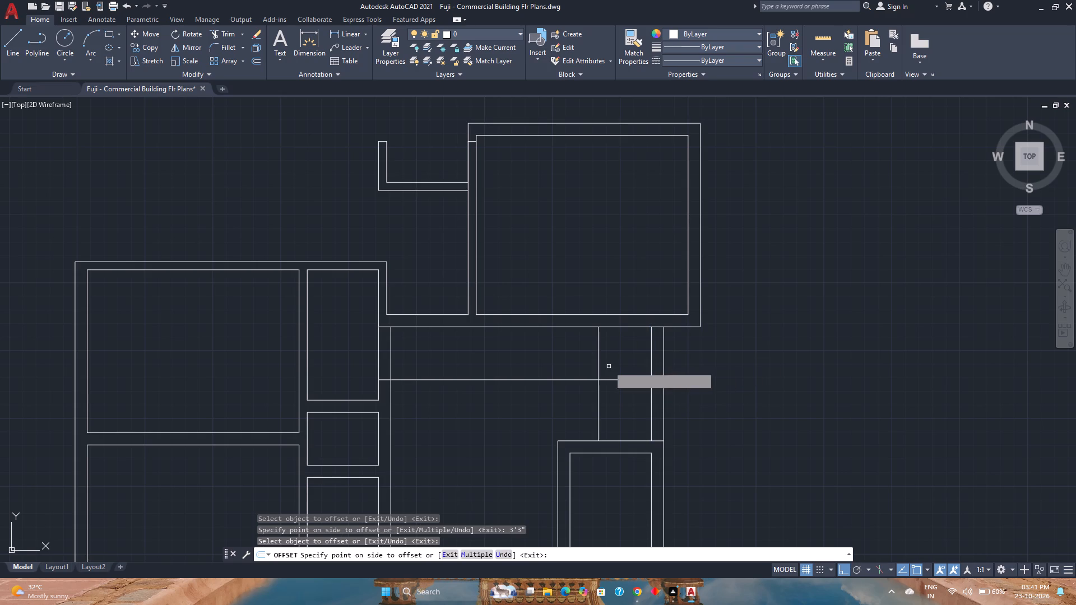
pyautogui.press('Escape')
# Mirror the 3'3" horizontal offset line about the midpoint level of the connecting wall, keeping the original.
pyautogui.click(573, 384)
pyautogui.click(561, 372)
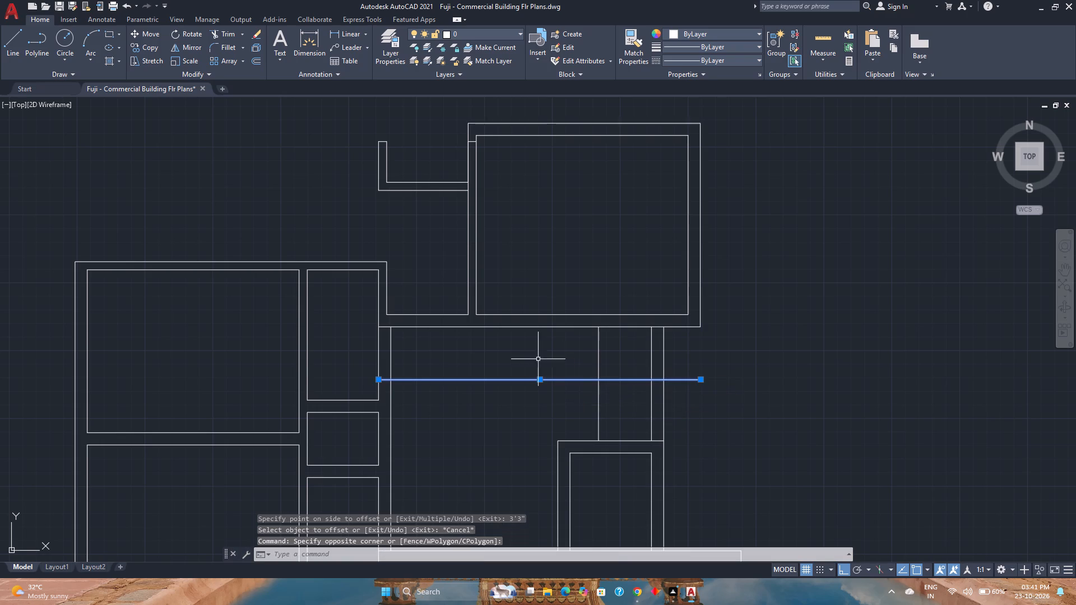
pyautogui.click(179, 45)
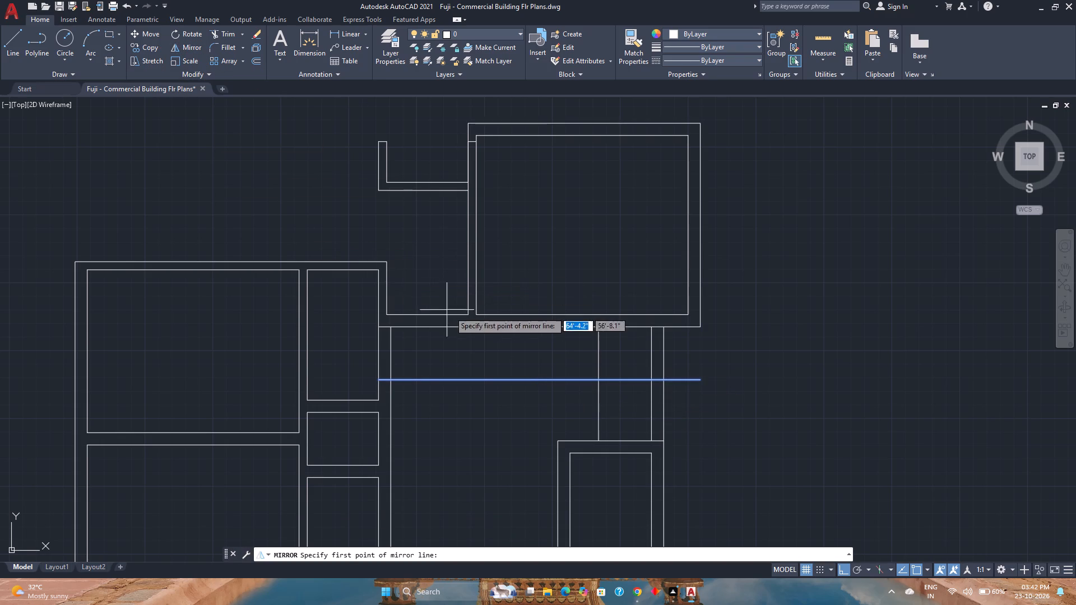
pyautogui.scroll(3, 630, 387)
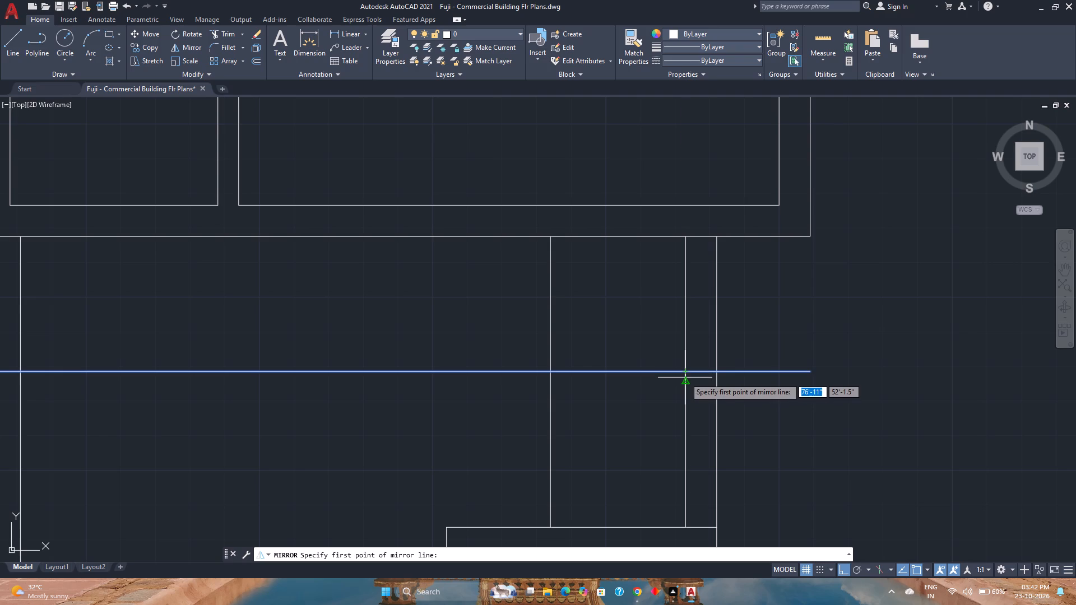
pyautogui.click(685, 379)
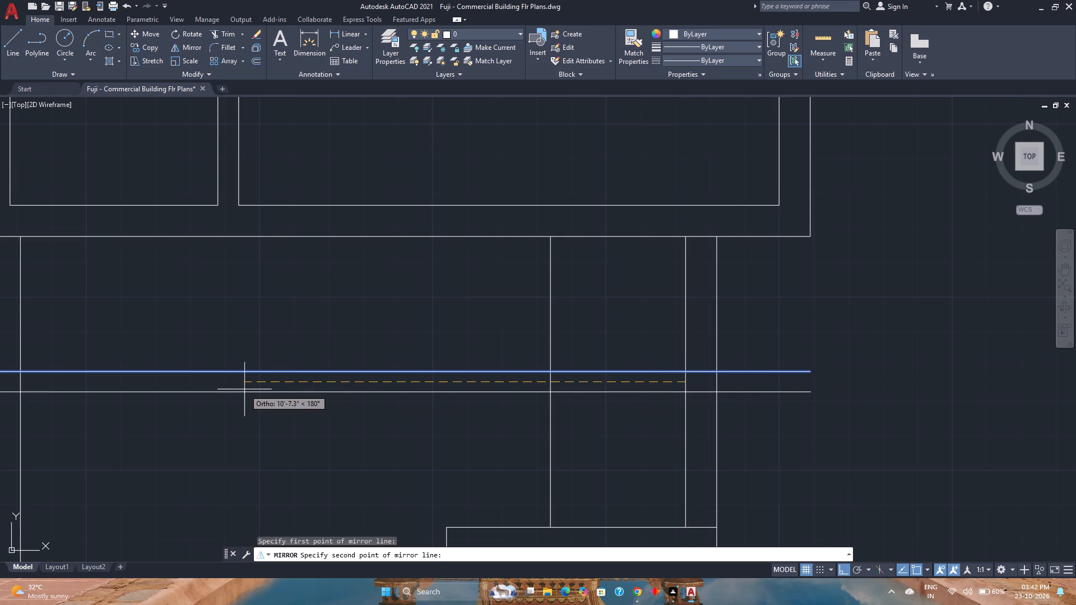
pyautogui.click(244, 389)
pyautogui.moveTo(264, 430); pyautogui.dragTo(244, 389)
# Trim the horizontal line pair outside the connecting wall and between the wall and the vertical line offset 3'3" from it.
pyautogui.scroll(-2, 325, 393)
pyautogui.moveTo(325, 393); pyautogui.dragTo(391, 408, button='middle')
pyautogui.middleClick(391, 408)
pyautogui.write('tr')
pyautogui.press('Return')
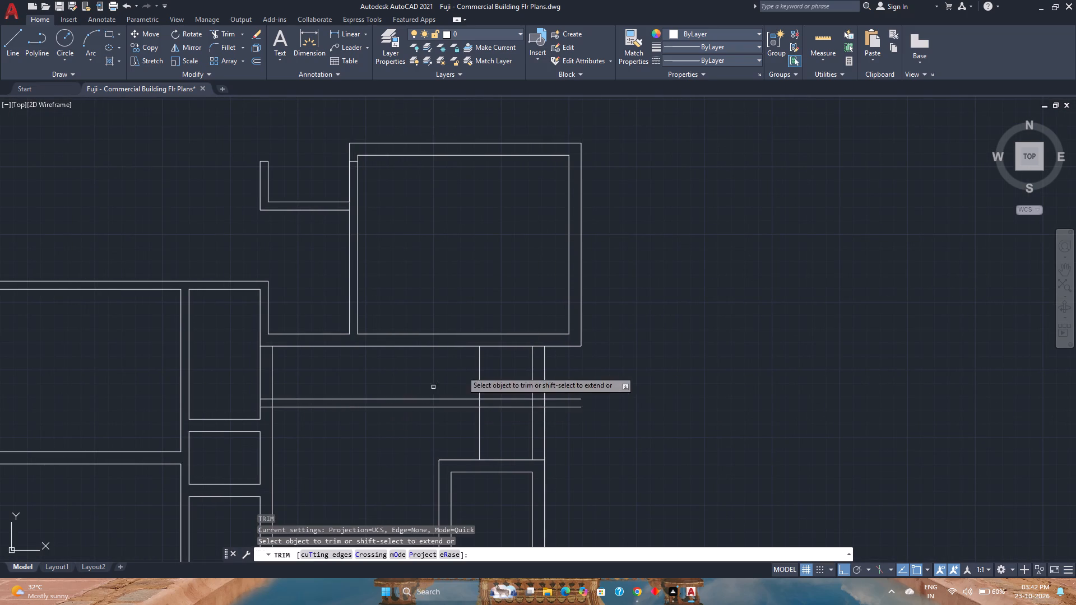
pyautogui.click(558, 388)
pyautogui.click(561, 422)
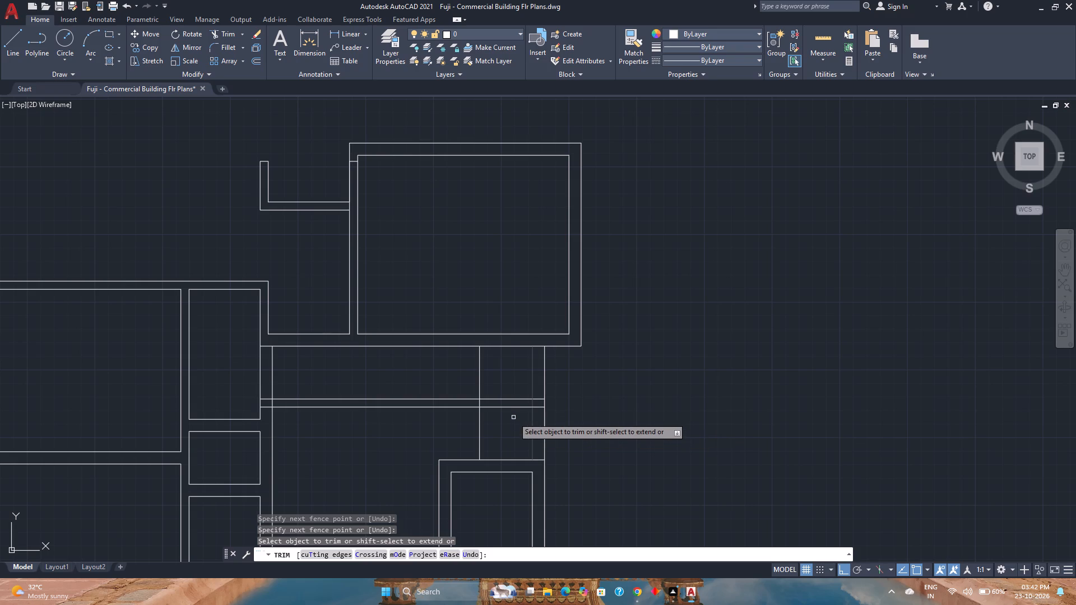
pyautogui.click(513, 417)
pyautogui.click(512, 393)
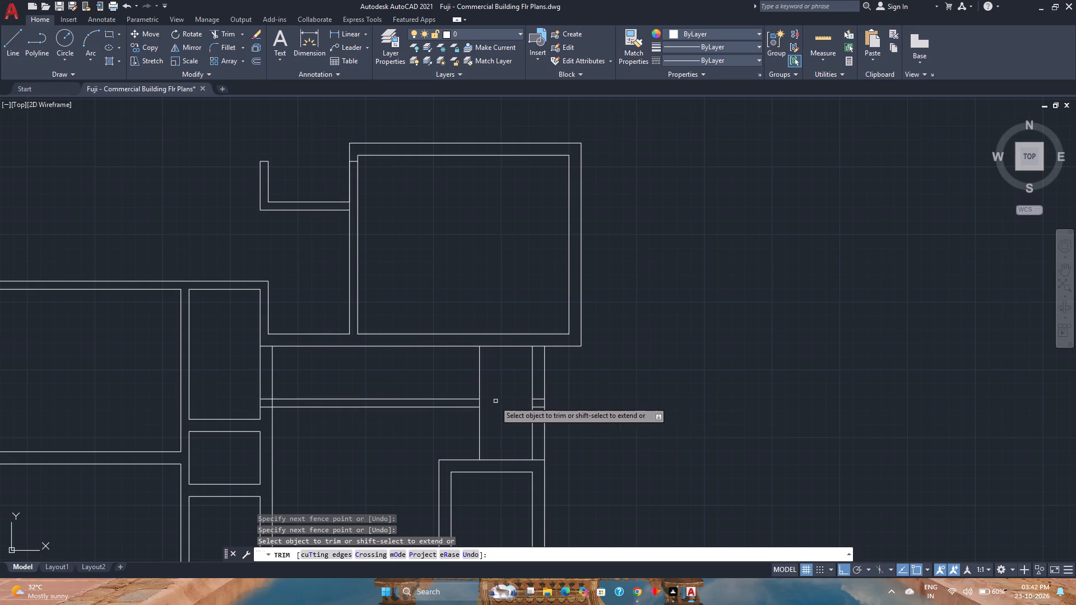
pyautogui.press('Escape')
# Delete the two short leftover horizontal pieces inside the connecting wall's thickness.
pyautogui.scroll(4, 540, 408)
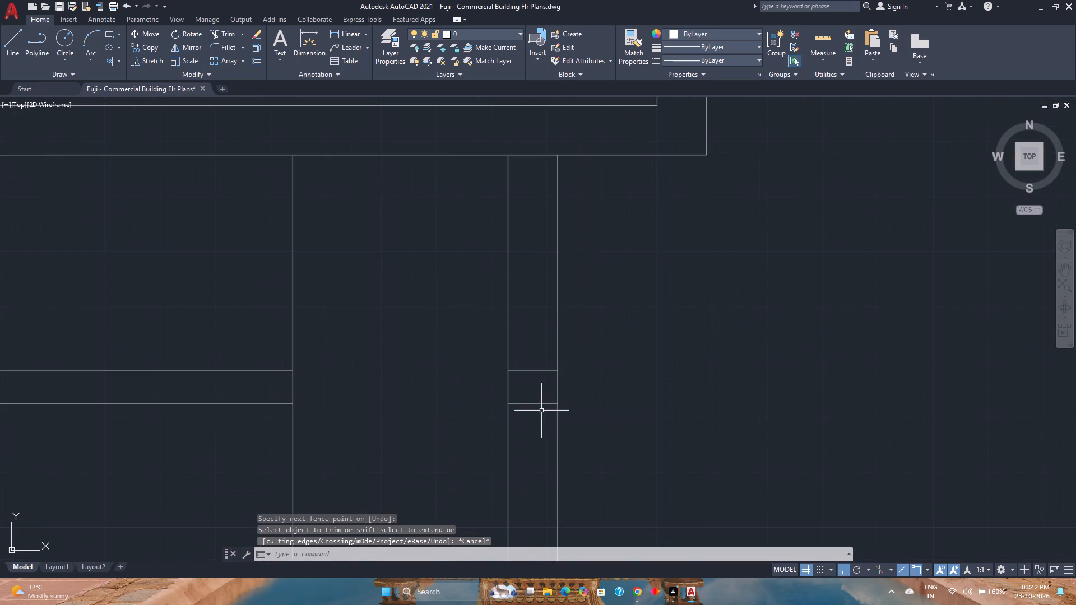
pyautogui.click(541, 411)
pyautogui.click(522, 366)
pyautogui.press('Delete')
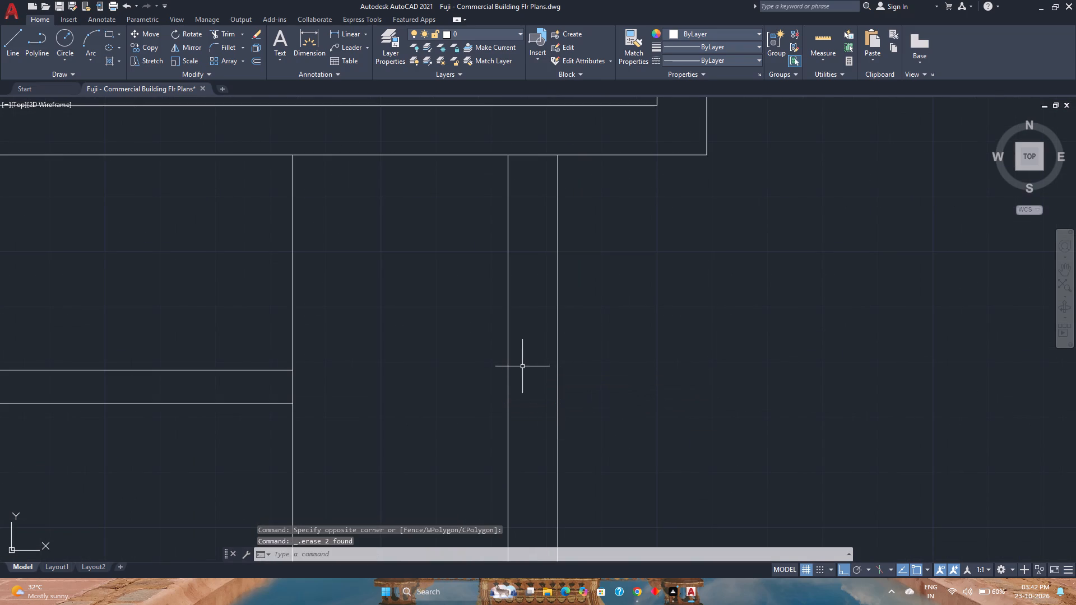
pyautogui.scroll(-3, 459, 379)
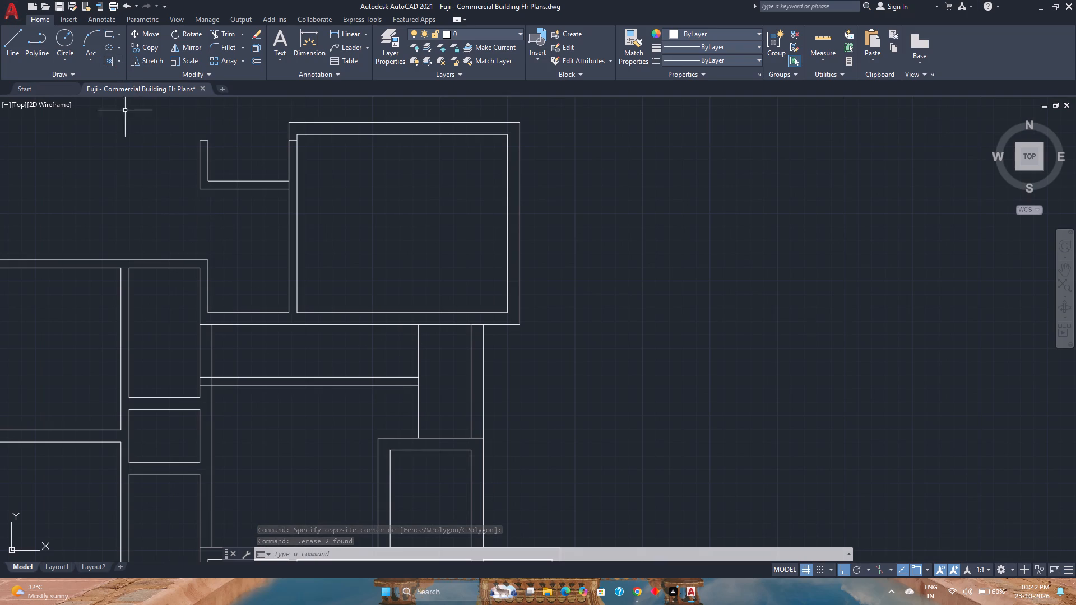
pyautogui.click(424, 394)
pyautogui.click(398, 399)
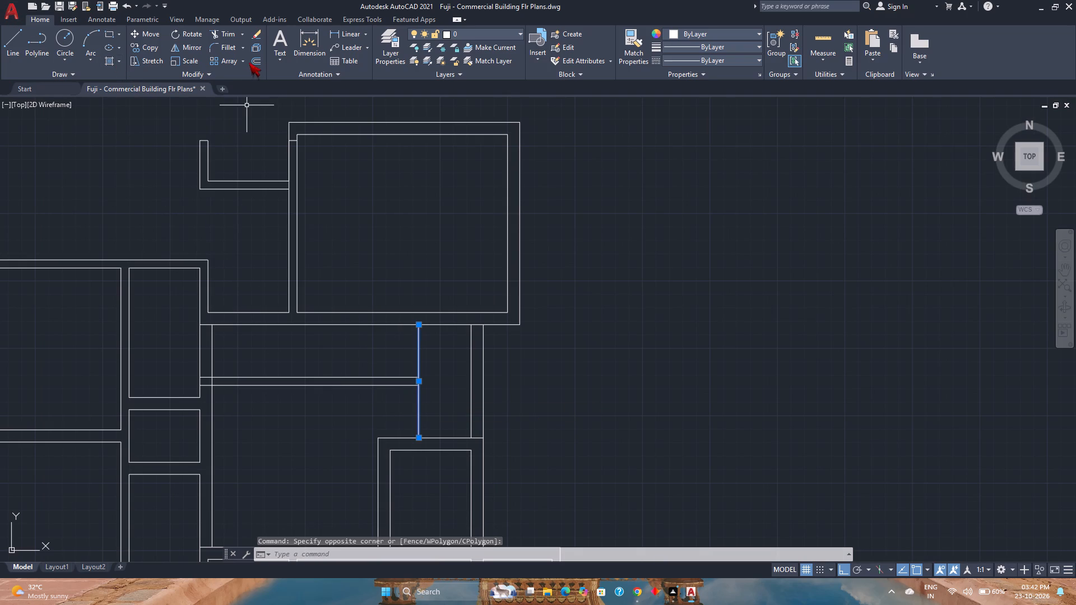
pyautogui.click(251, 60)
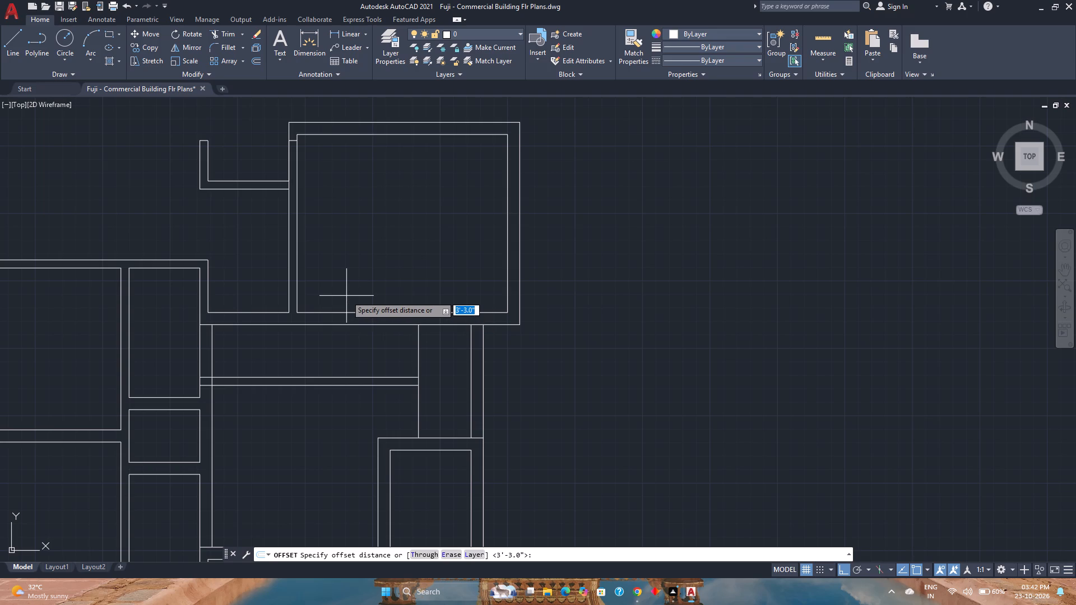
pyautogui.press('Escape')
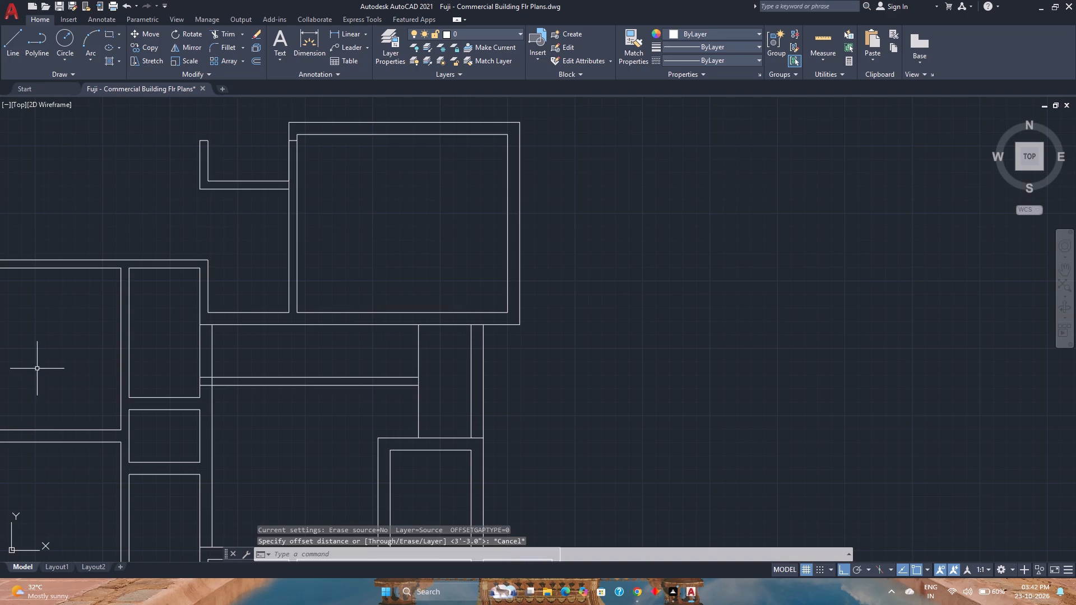
# Draw a vertical guide line about 8'6" long downward from the upper room's inner bottom-left corner.
pyautogui.click(12, 59)
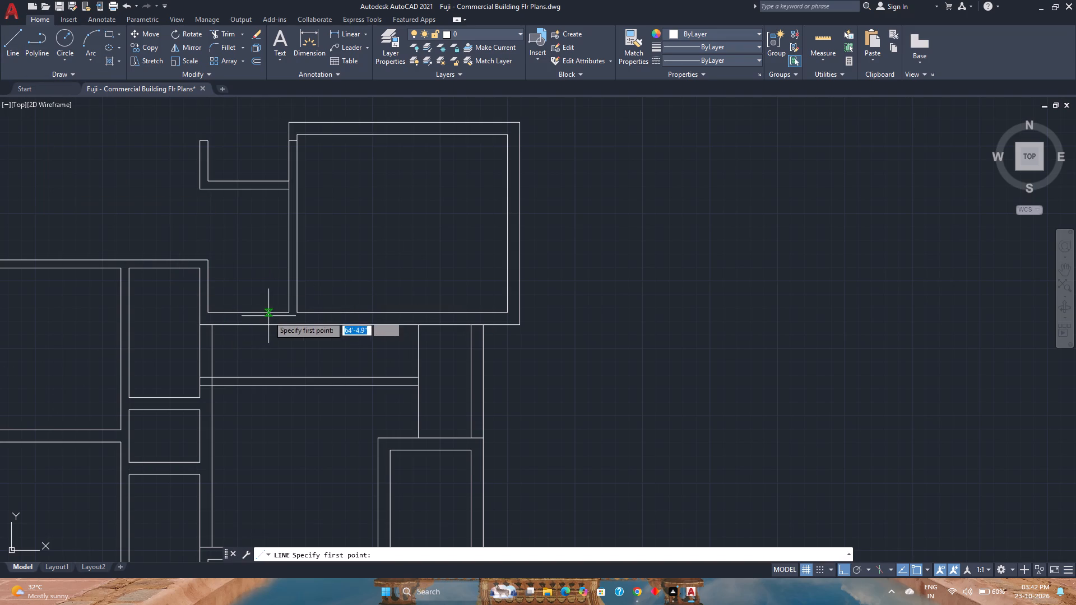
pyautogui.click(298, 315)
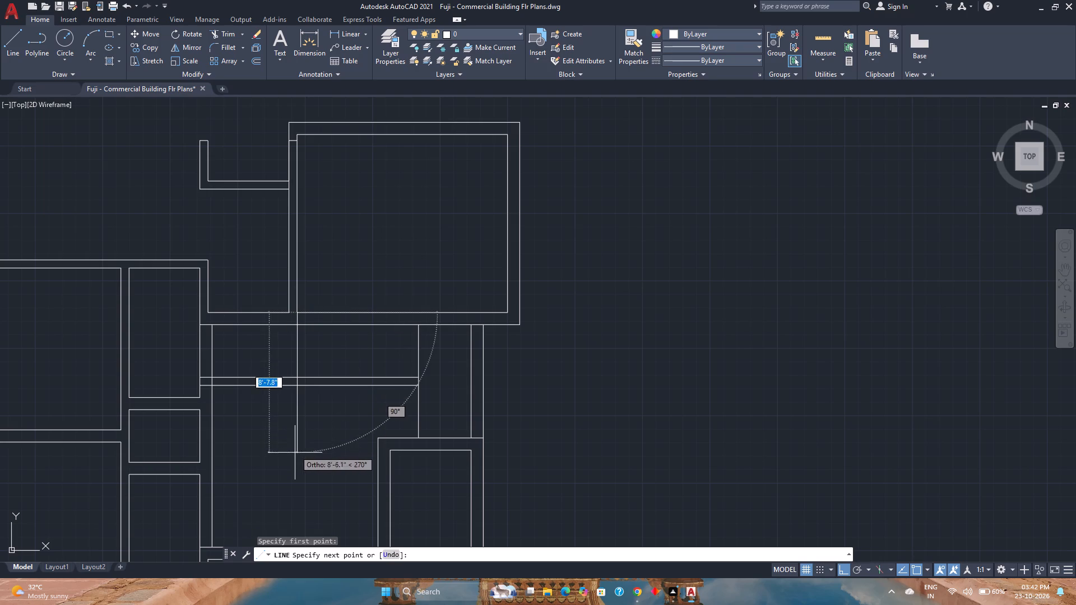
pyautogui.click(295, 453)
pyautogui.press('Escape')
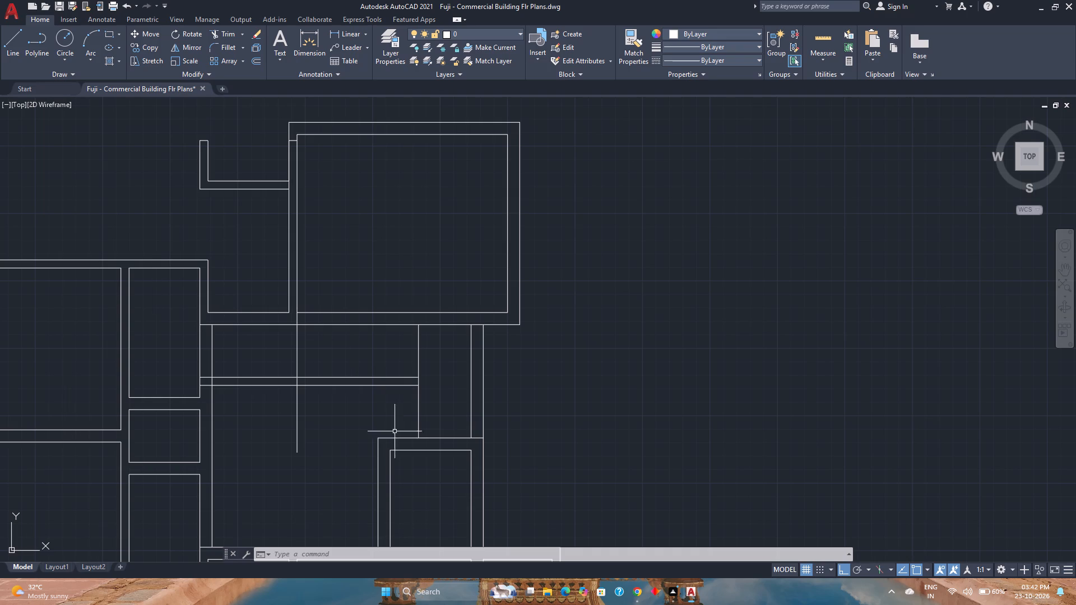
# Copy the stair's first tread line as an array of 10 items, fitted over 7'6" leftward to the guide line.
pyautogui.click(429, 412)
pyautogui.click(403, 411)
pyautogui.write('cop')
pyautogui.press('Return')
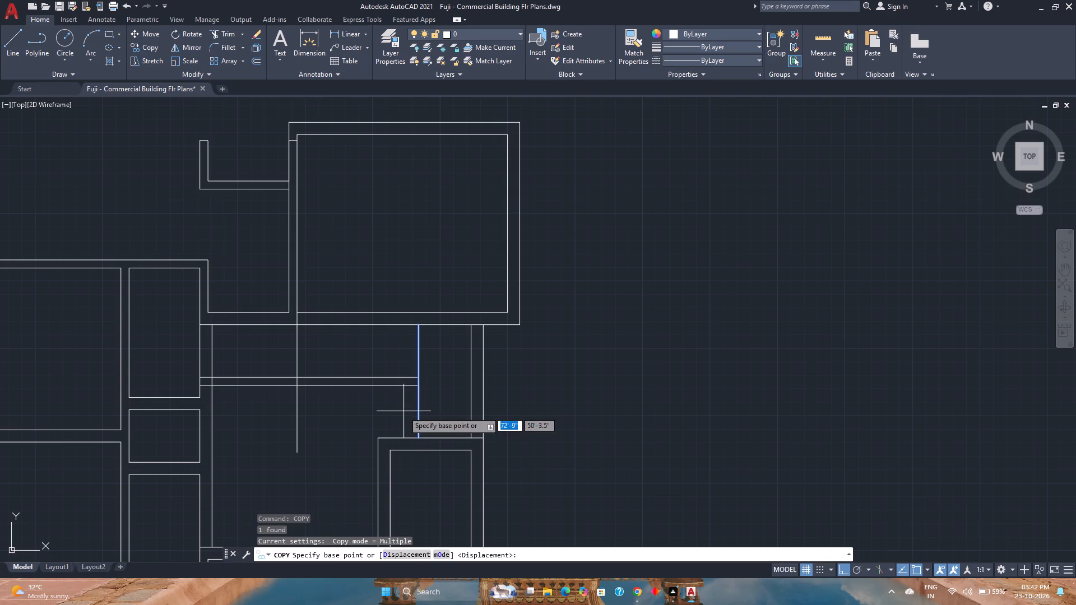
pyautogui.click(418, 387)
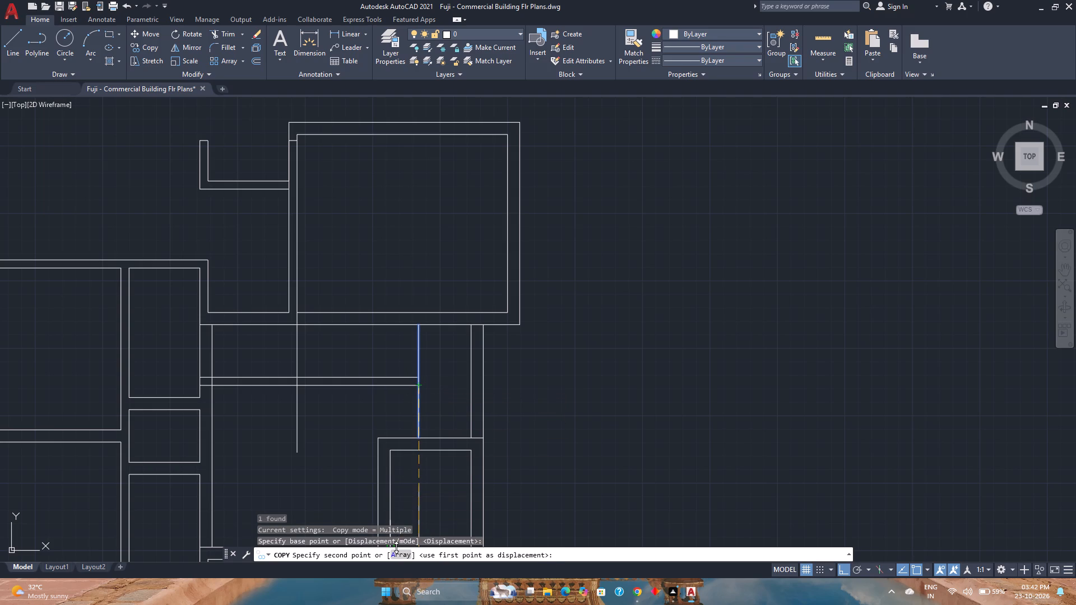
pyautogui.click(396, 552)
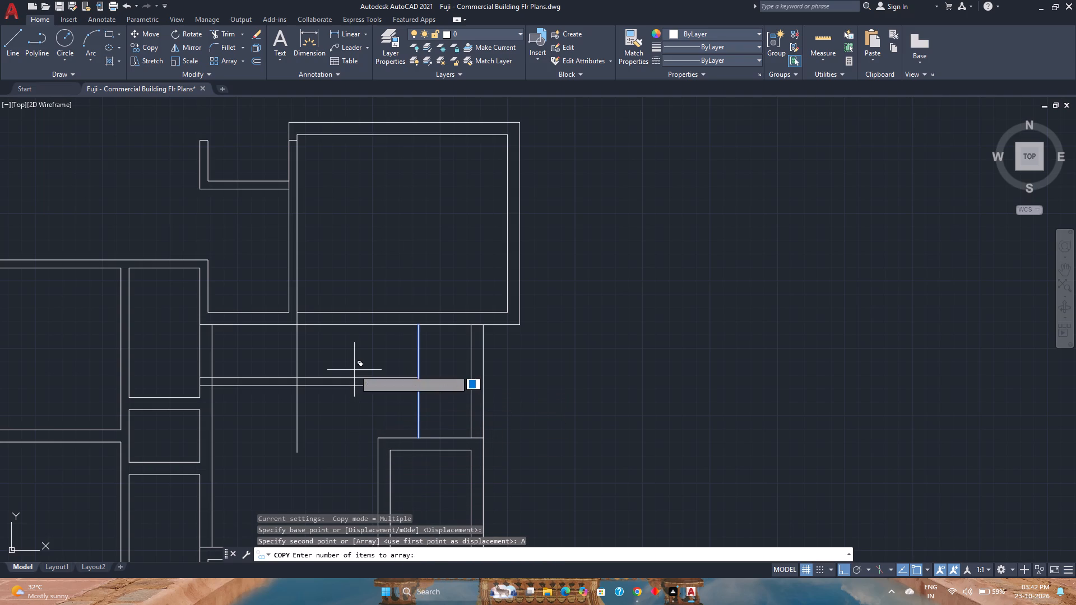
pyautogui.write('10')
pyautogui.press('Return')
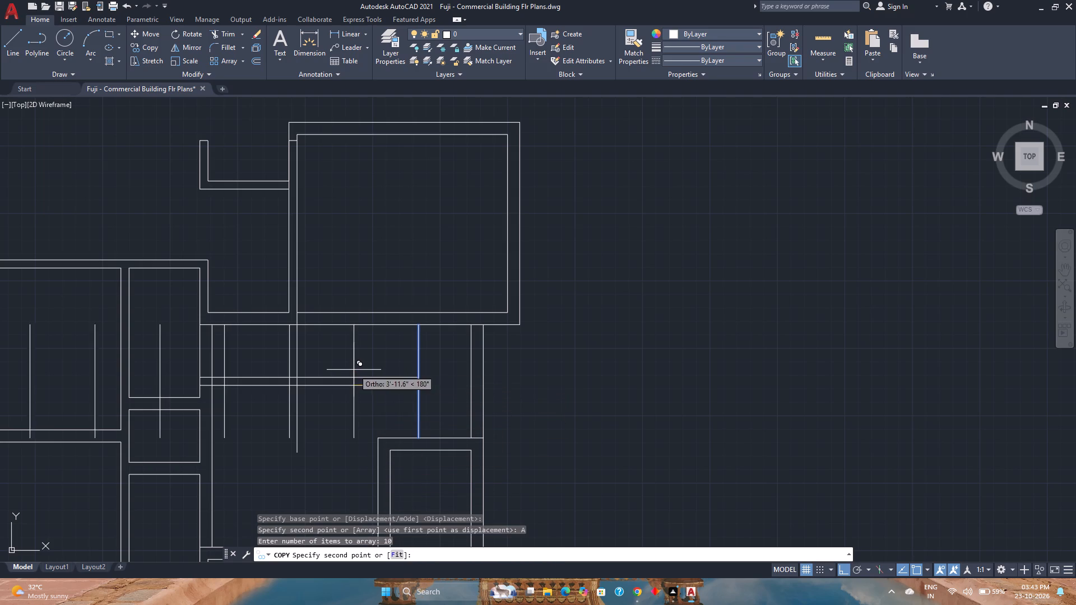
pyautogui.click(397, 556)
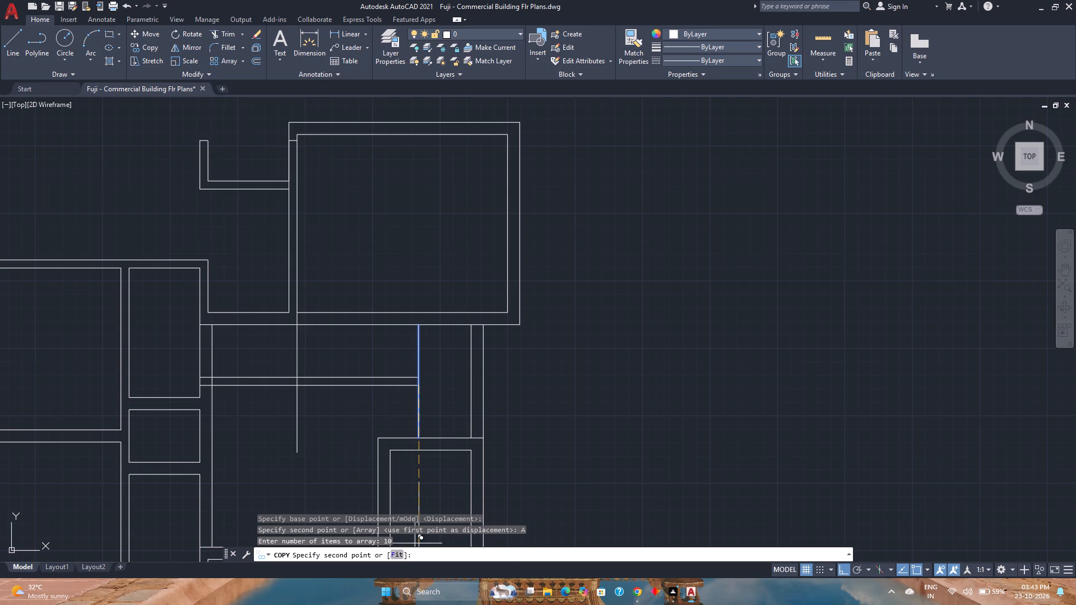
pyautogui.scroll(3, 304, 391)
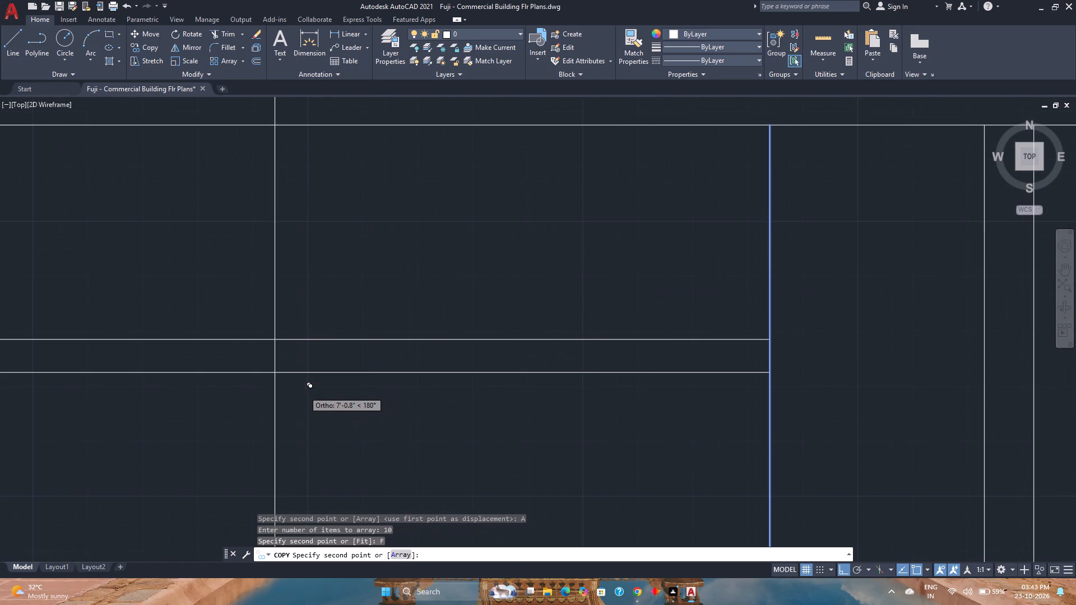
pyautogui.click(277, 374)
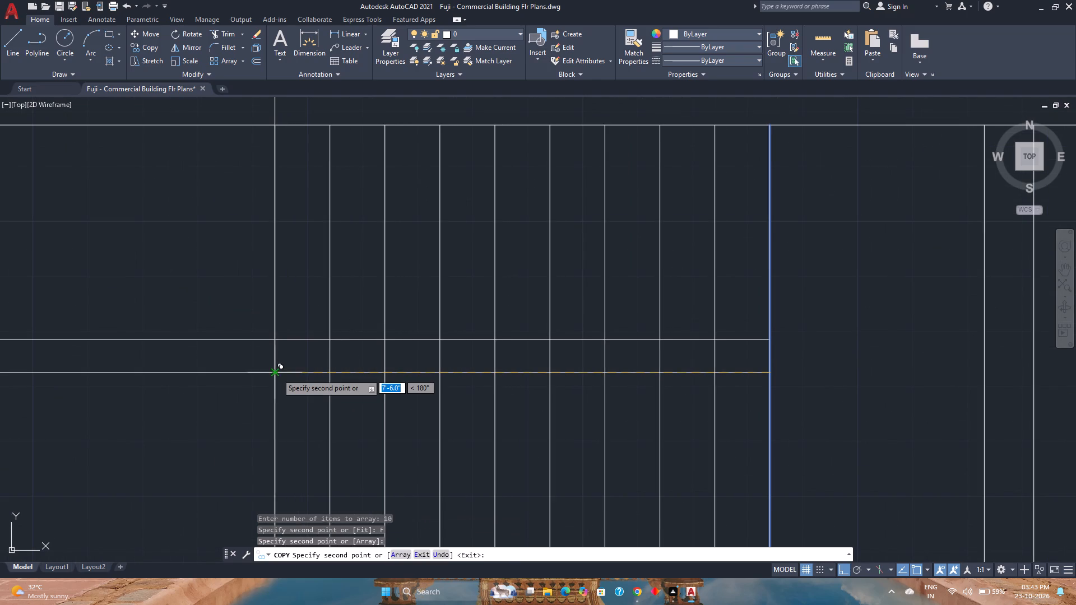
pyautogui.scroll(-2, 277, 374)
pyautogui.press('Escape')
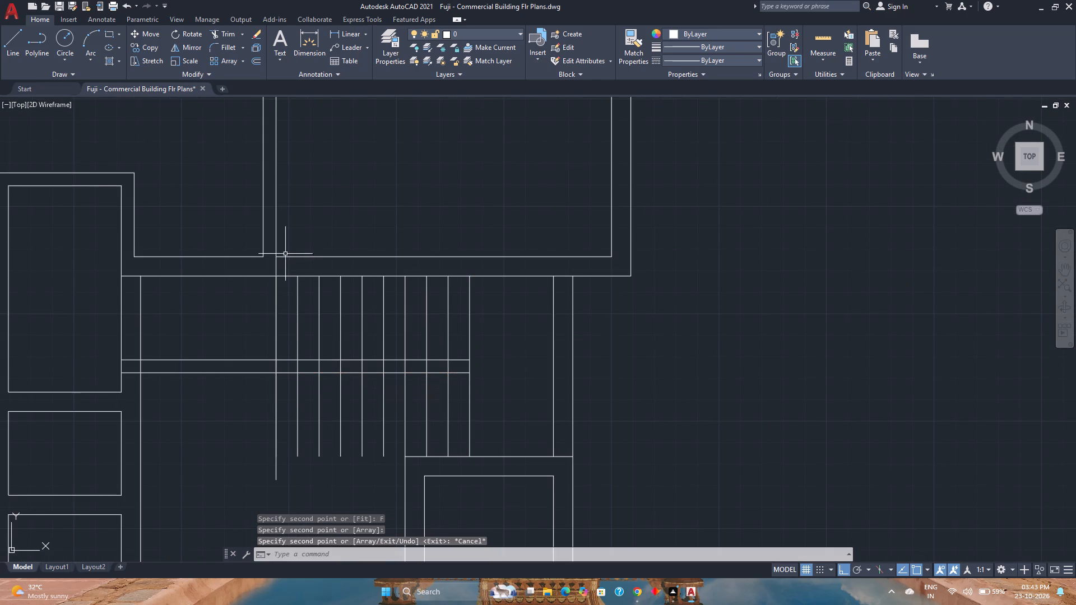
# Delete the vertical guide line drawn from the upper room's inner corner.
pyautogui.click(280, 266)
pyautogui.click(272, 268)
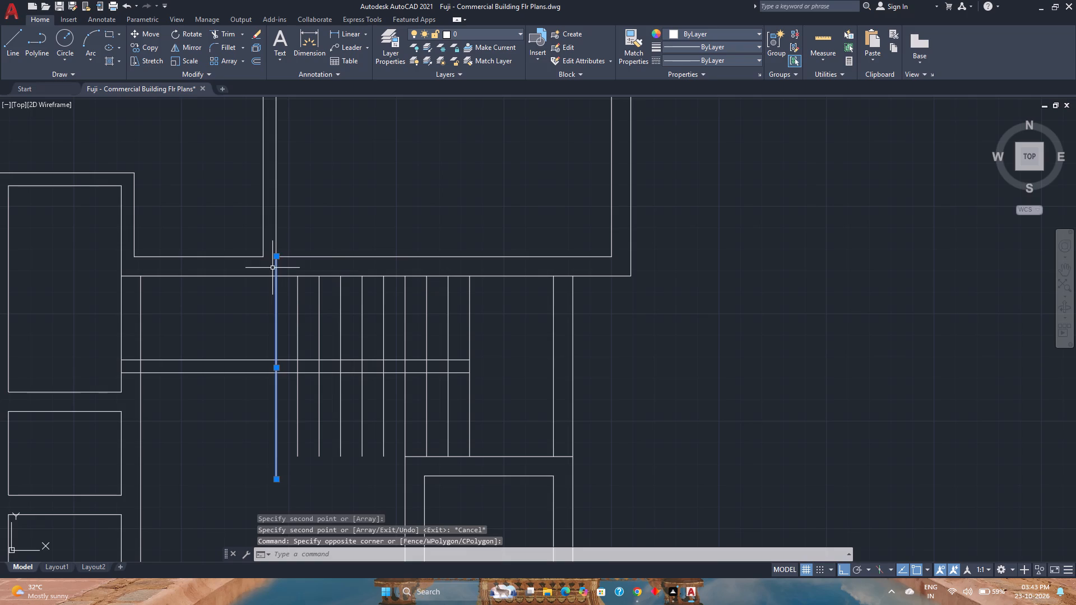
pyautogui.press('Delete')
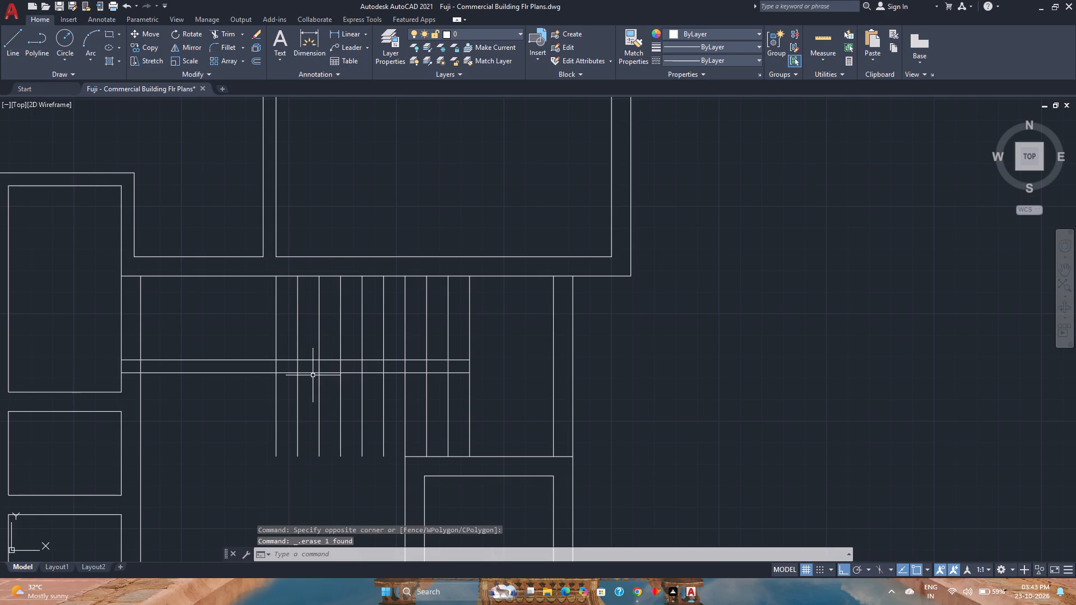
# Trim the arrayed tread lines out of the gap between the two middle horizontal lines.
pyautogui.write('tr')
pyautogui.press('Return')
pyautogui.scroll(2, 307, 369)
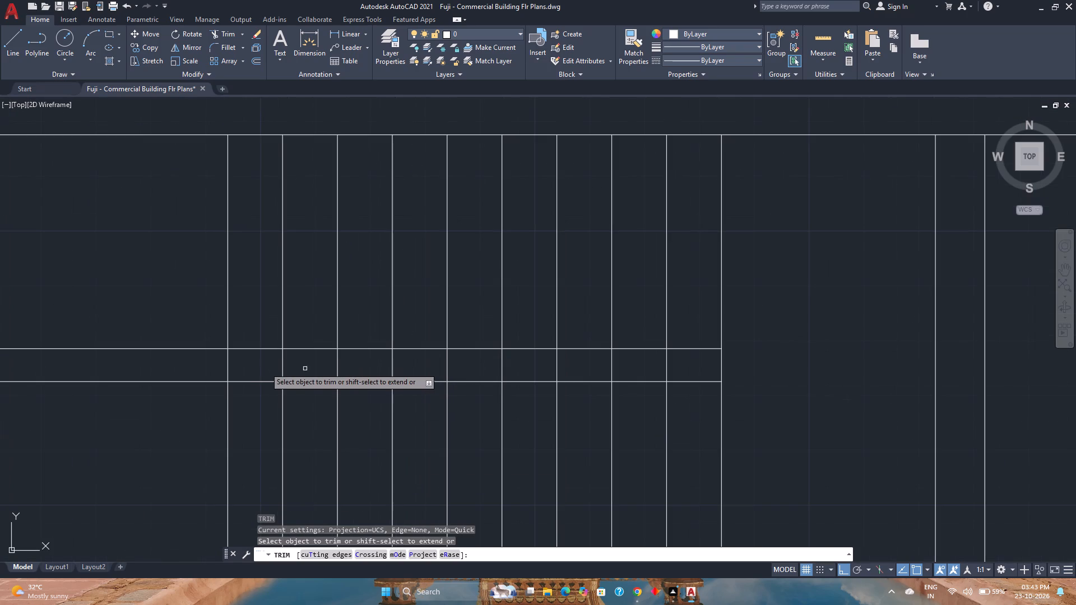
pyautogui.click(217, 365)
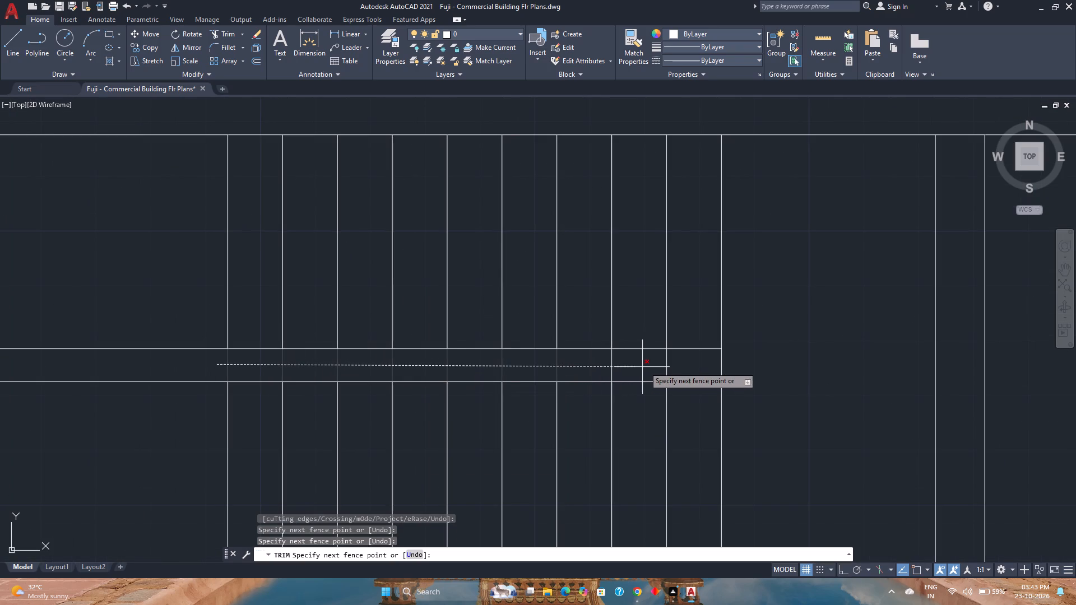
pyautogui.click(671, 366)
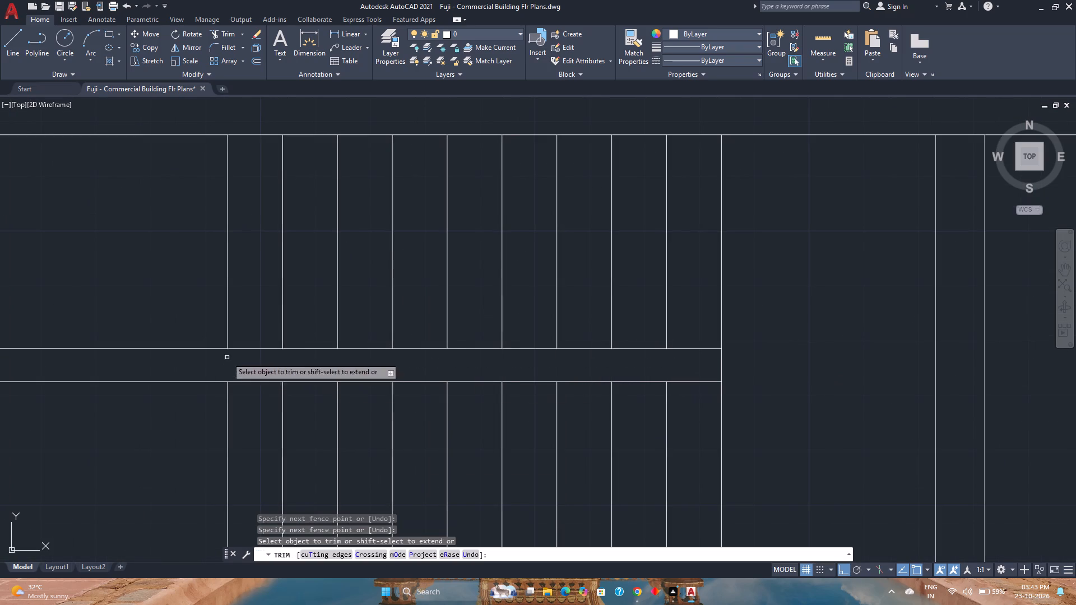
# Trim the two middle horizontal lines back to the leftmost tread line.
pyautogui.click(197, 317)
pyautogui.click(160, 427)
pyautogui.scroll(-3, 160, 427)
pyautogui.moveTo(160, 427); pyautogui.dragTo(216, 371, button='middle')
pyautogui.middleClick(216, 371)
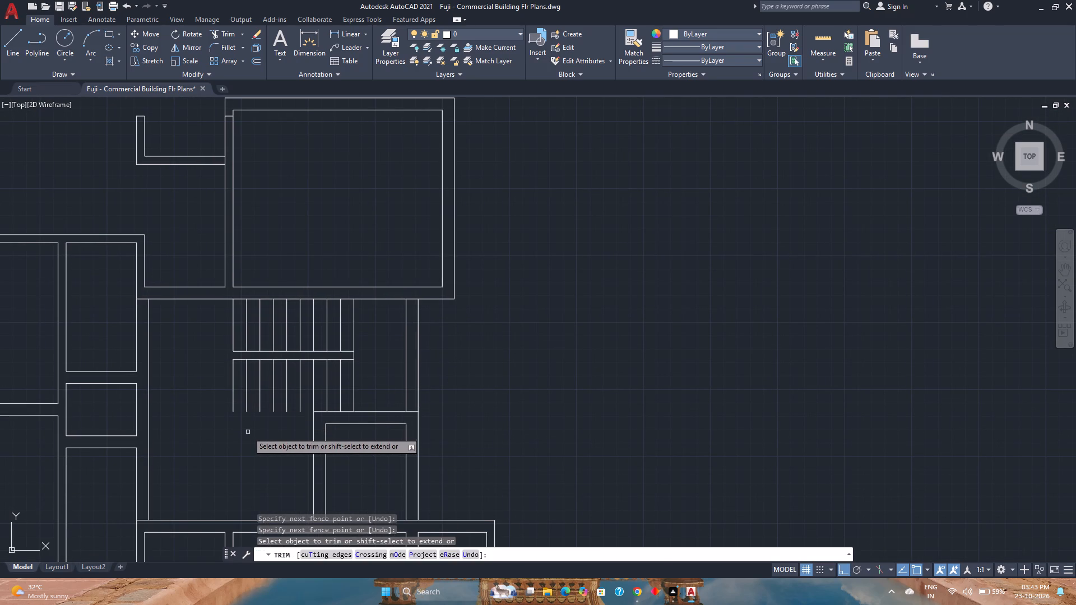
pyautogui.press('Escape')
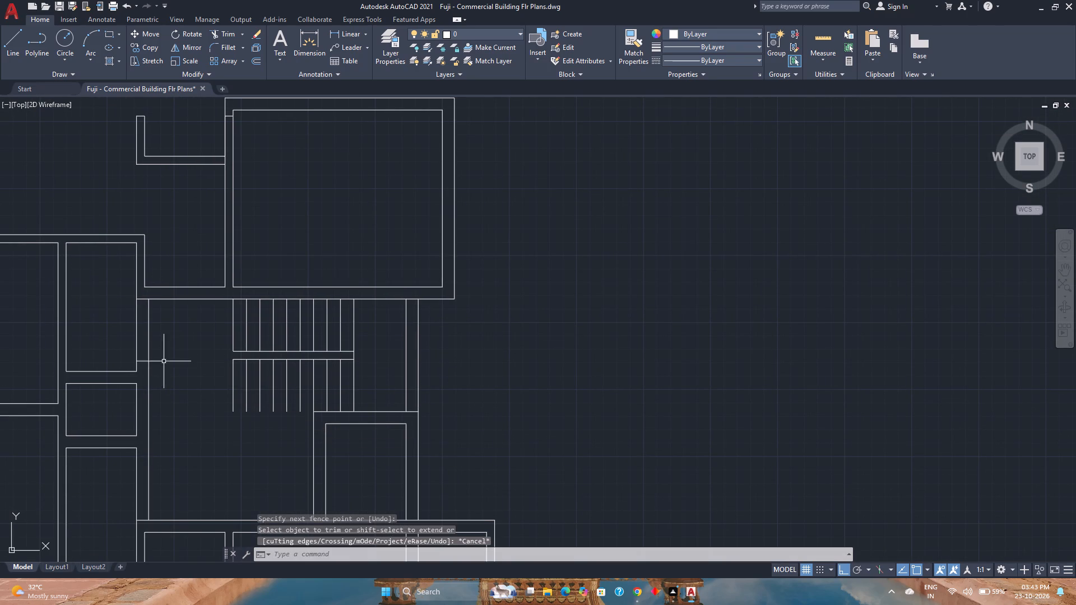
# Draw a horizontal line along the bottom ends of the lower stair flight, from the leftmost to the rightmost tread.
pyautogui.click(6, 50)
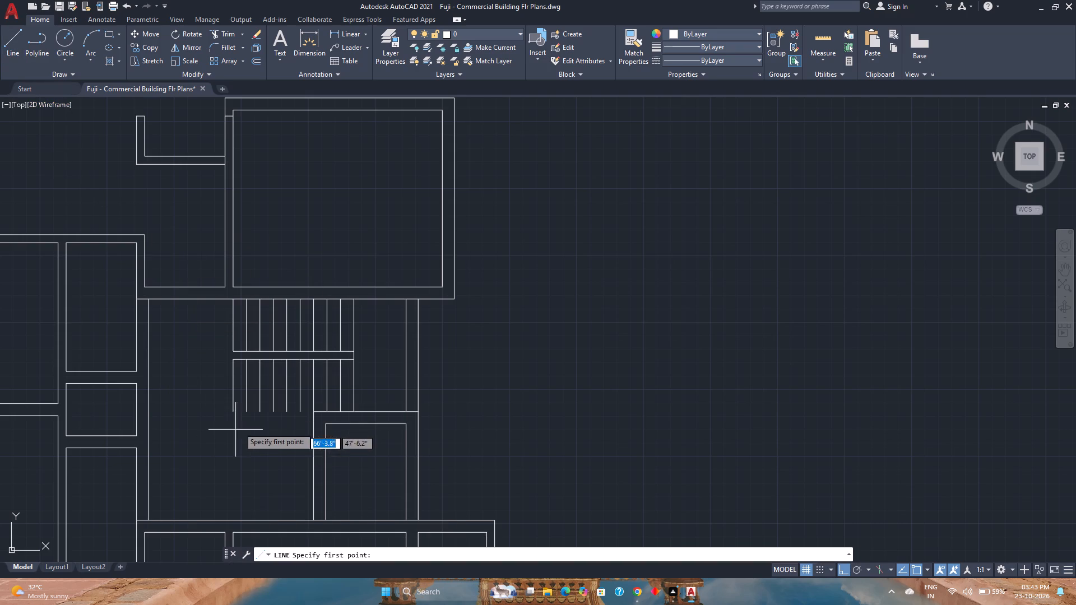
pyautogui.click(230, 413)
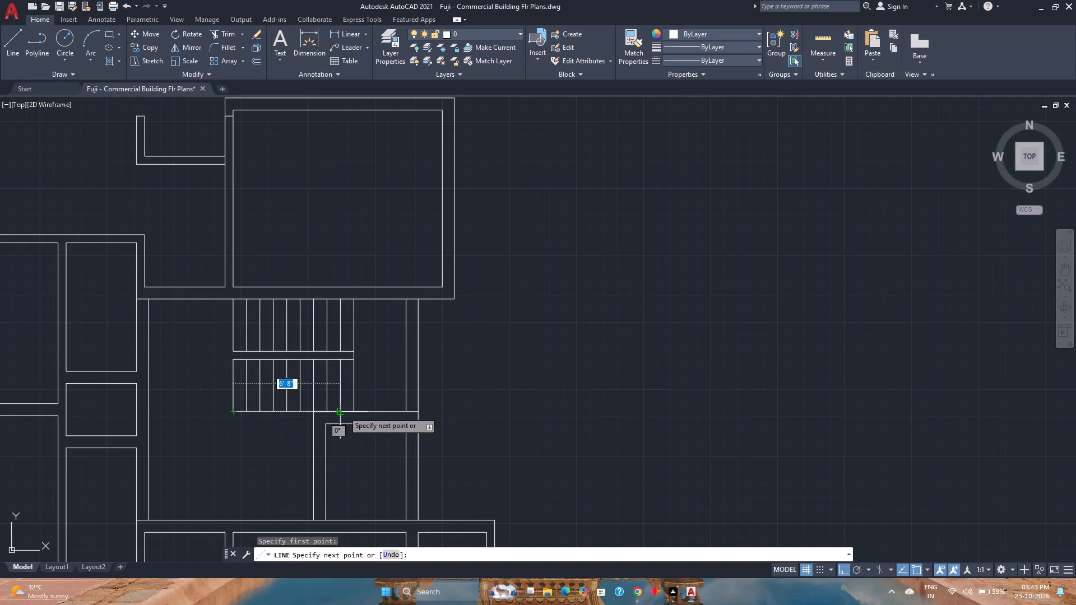
pyautogui.scroll(2, 344, 411)
pyautogui.click(367, 410)
pyautogui.press('Escape')
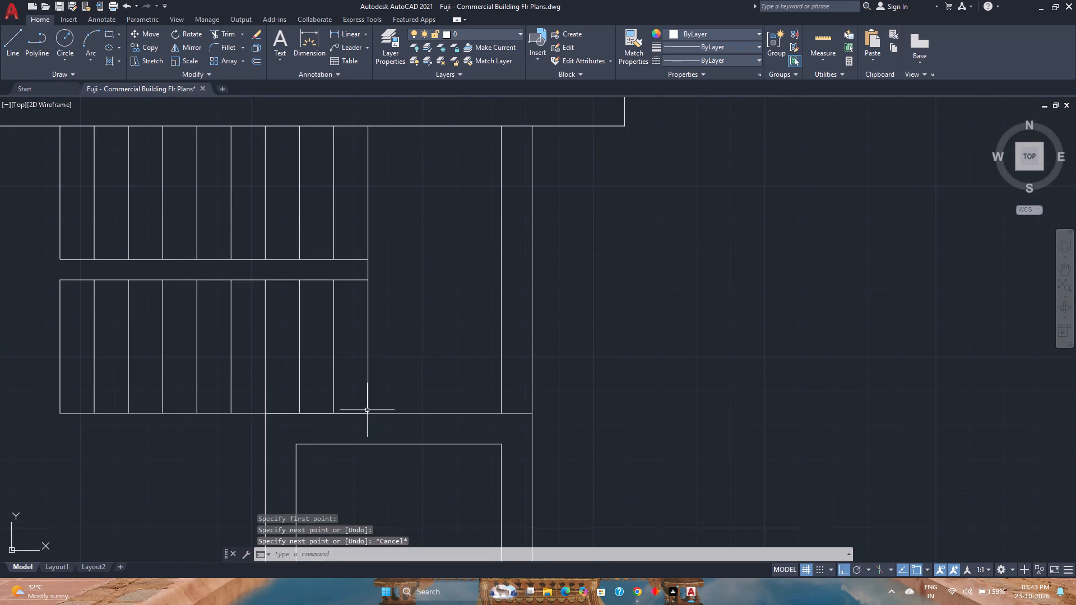
pyautogui.scroll(-2, 336, 400)
pyautogui.scroll(2, 311, 346)
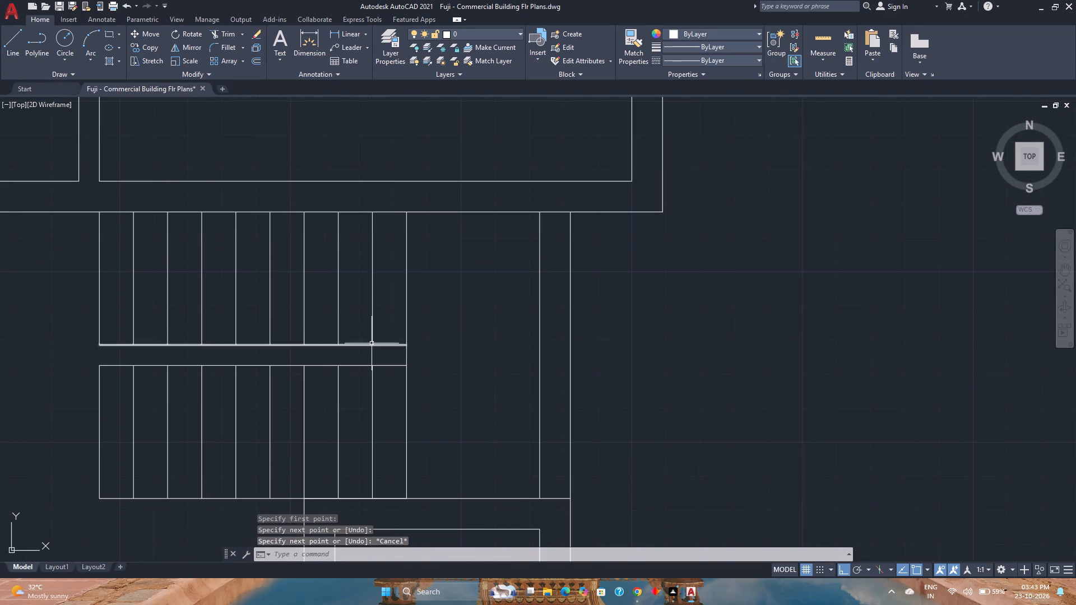
# Delete the full-height tread line at the right end of the two stair flights.
pyautogui.click(361, 343)
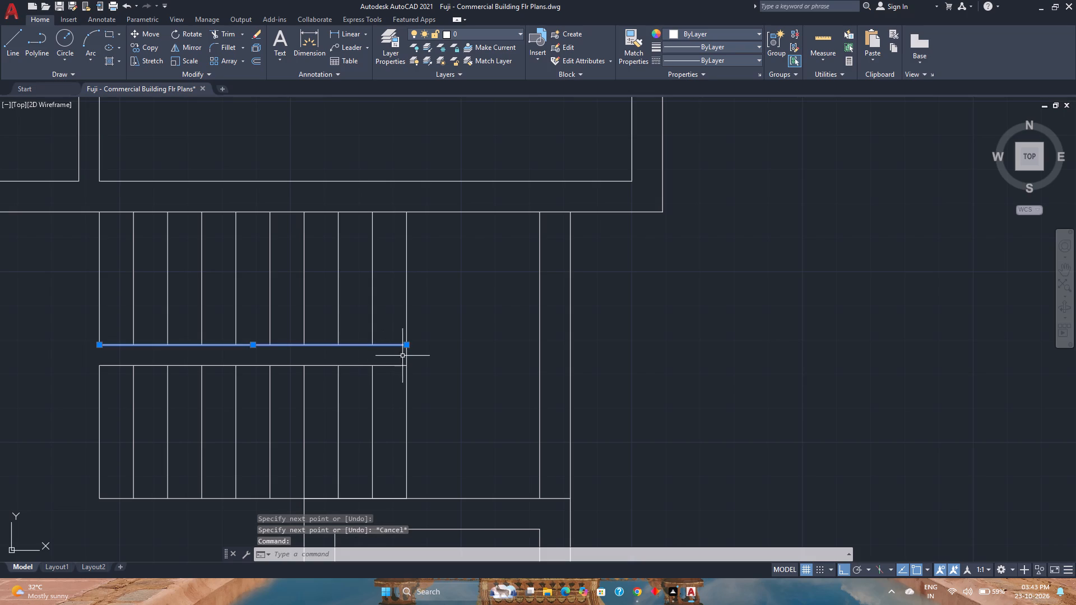
pyautogui.press('Escape')
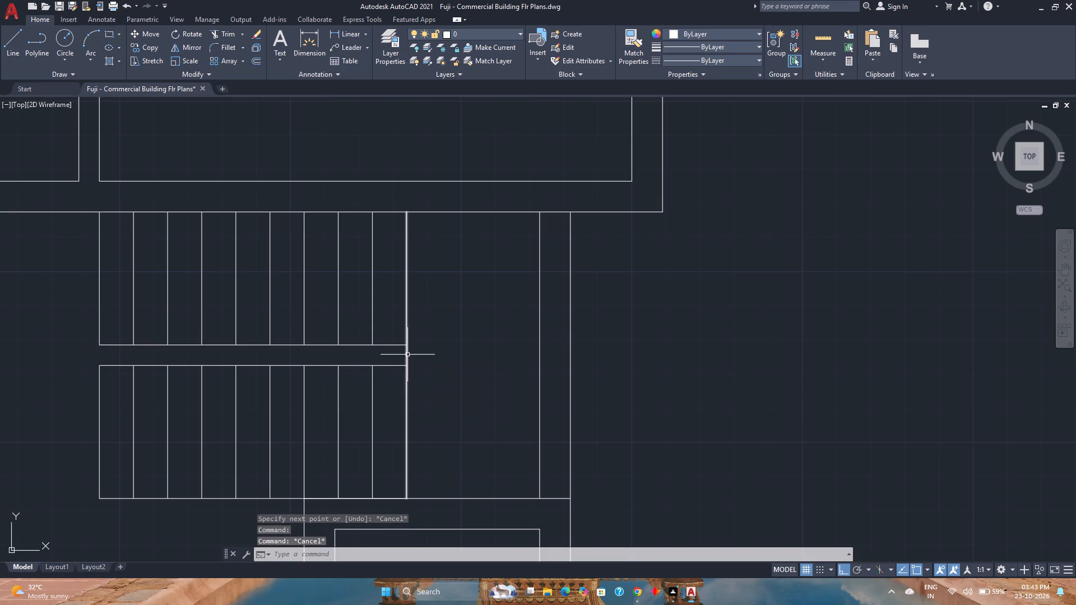
pyautogui.click(419, 404)
pyautogui.click(401, 407)
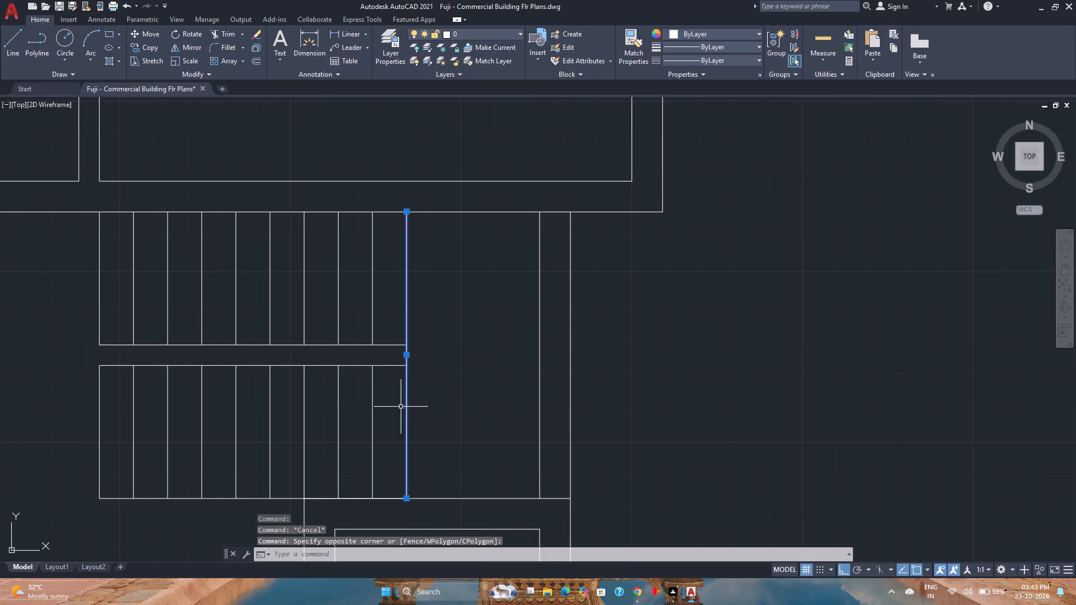
pyautogui.press('Delete')
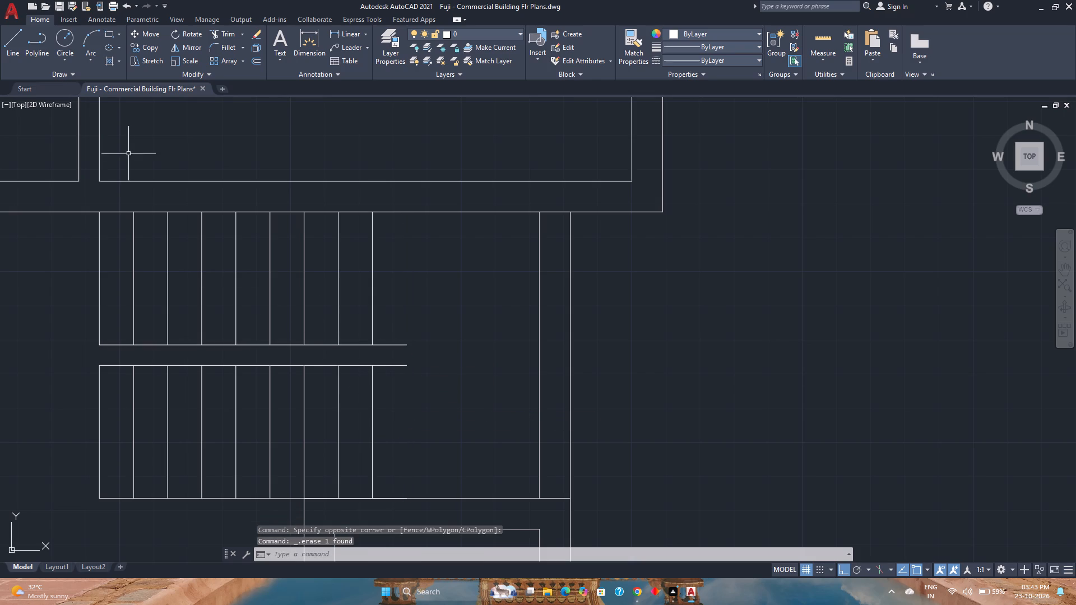
# Draw a short vertical line closing the right ends of the two middle horizontal lines between the flights.
pyautogui.click(13, 44)
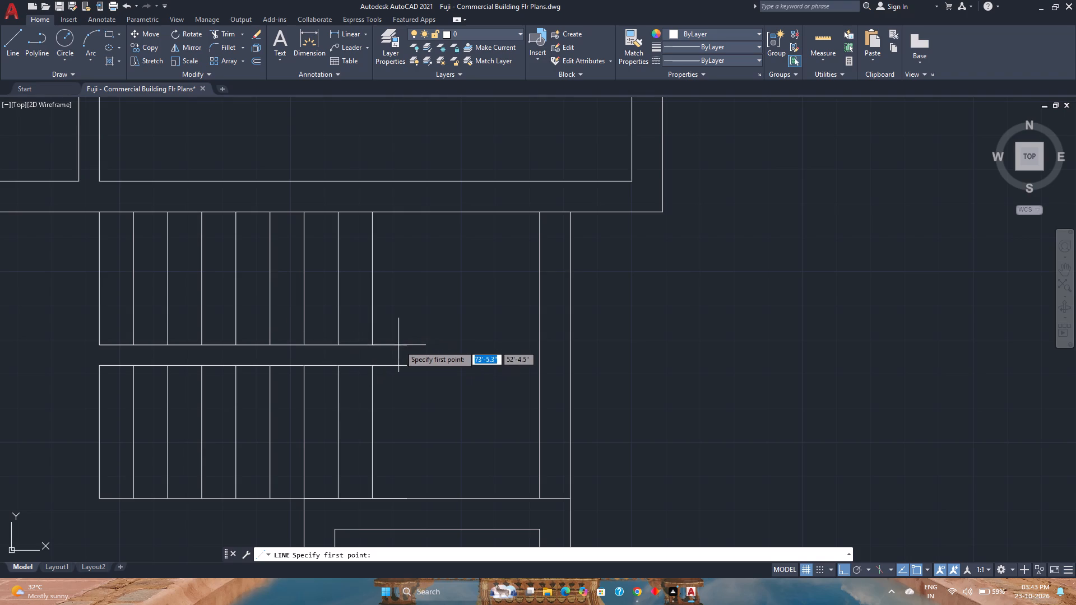
pyautogui.click(403, 347)
pyautogui.click(406, 369)
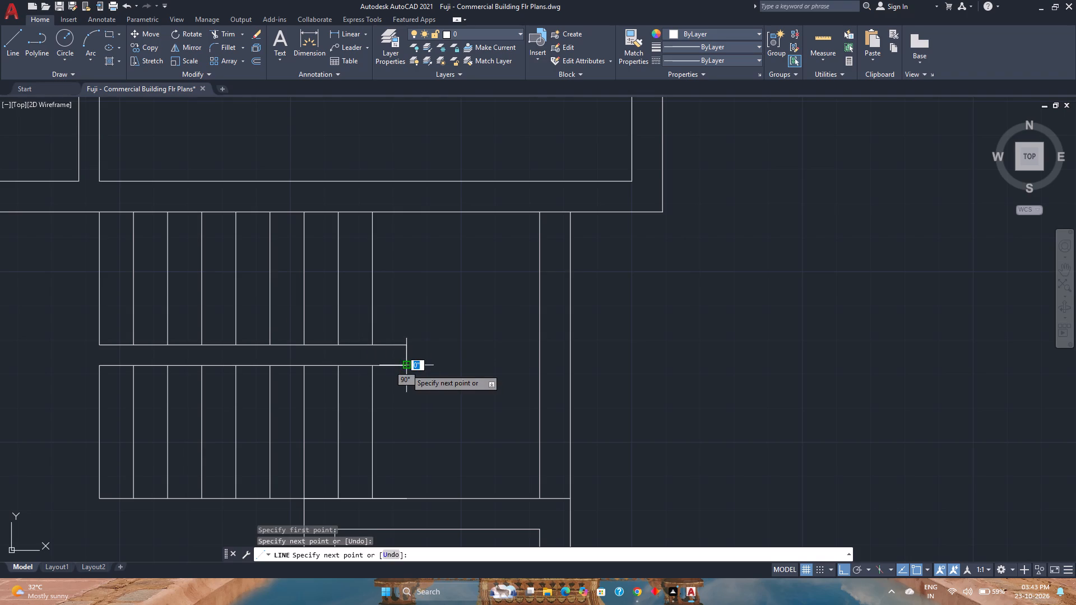
pyautogui.press('Escape')
# Join the two middle horizontal lines and their short closing line into one polyline.
pyautogui.click(409, 375)
pyautogui.click(393, 338)
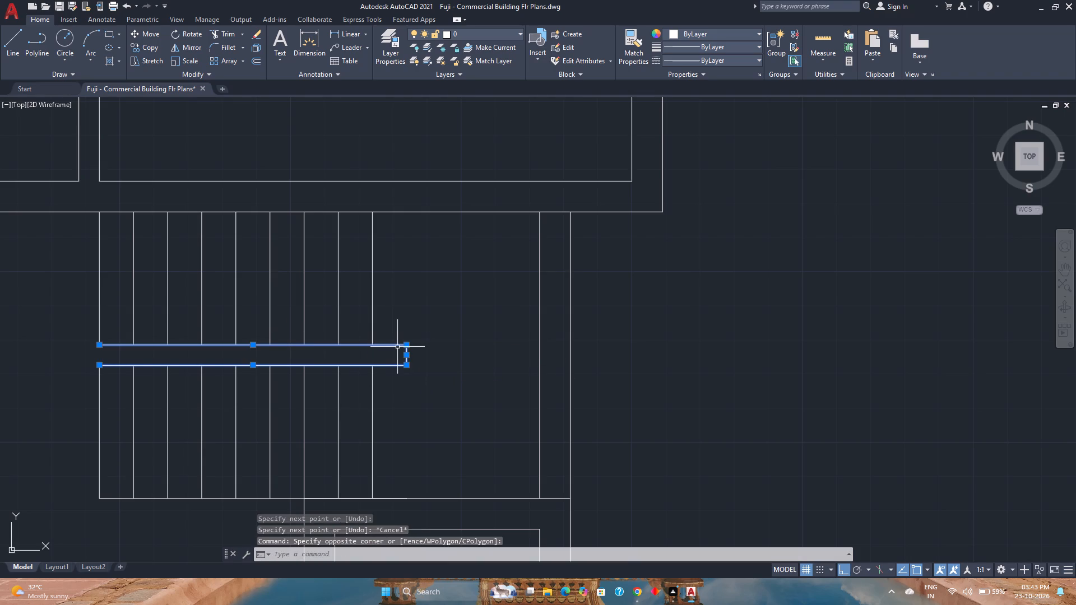
pyautogui.press('j')
pyautogui.press('Return')
# Copy the last tread lines of both flights from the gap edge to the right end of the joined middle polyline.
pyautogui.click(396, 394)
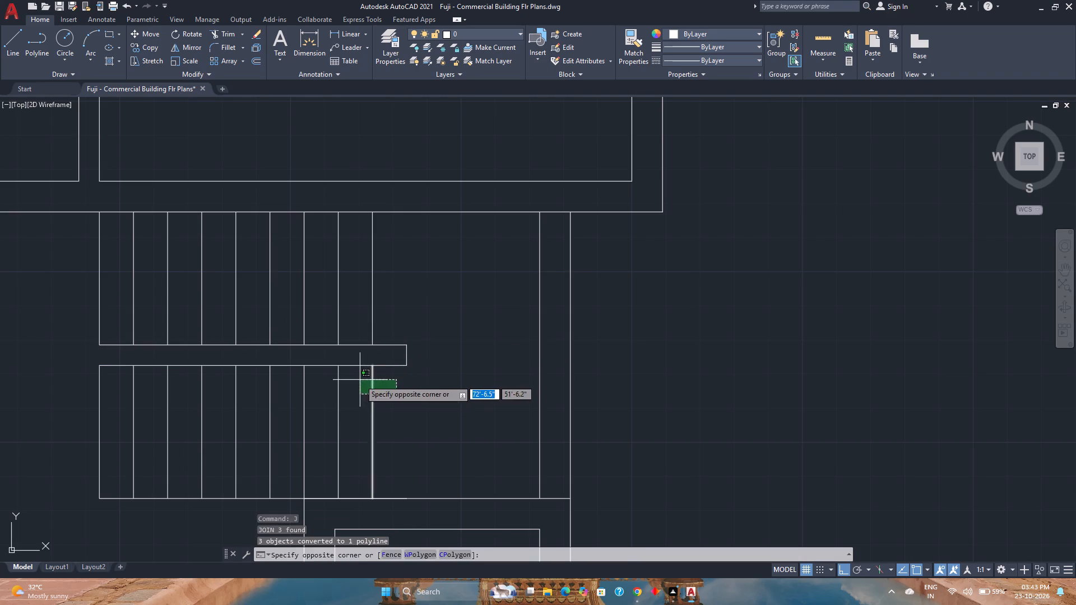
pyautogui.click(360, 380)
pyautogui.click(382, 330)
pyautogui.click(359, 314)
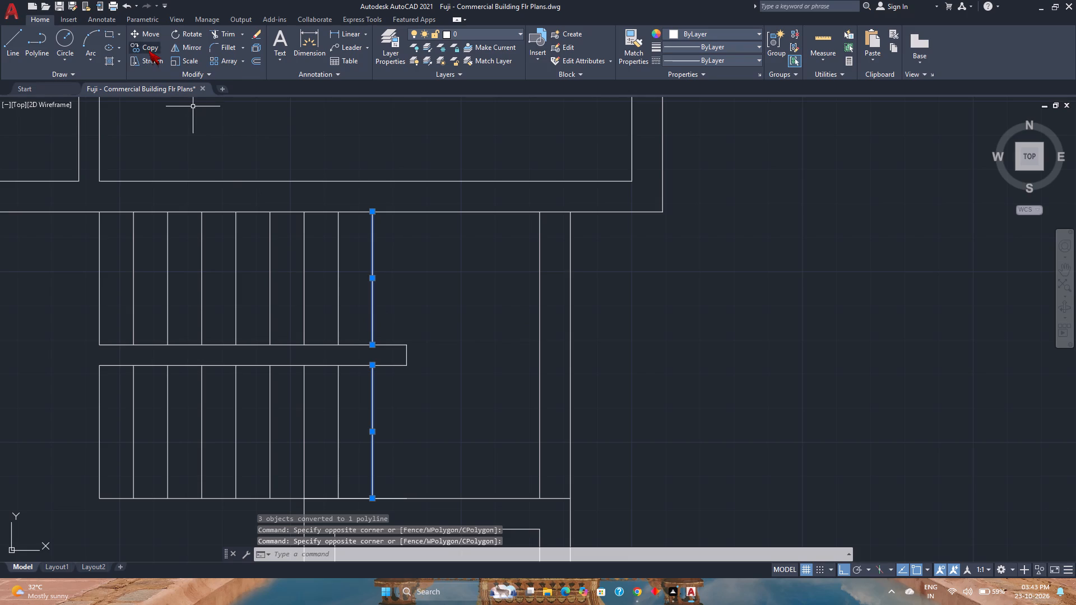
pyautogui.click(149, 50)
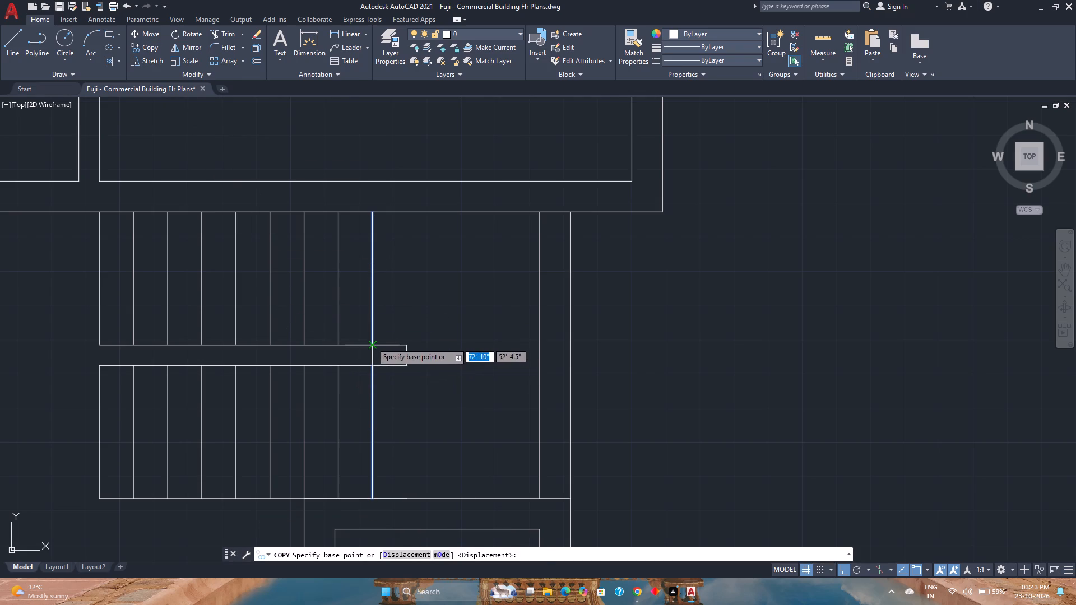
pyautogui.click(372, 342)
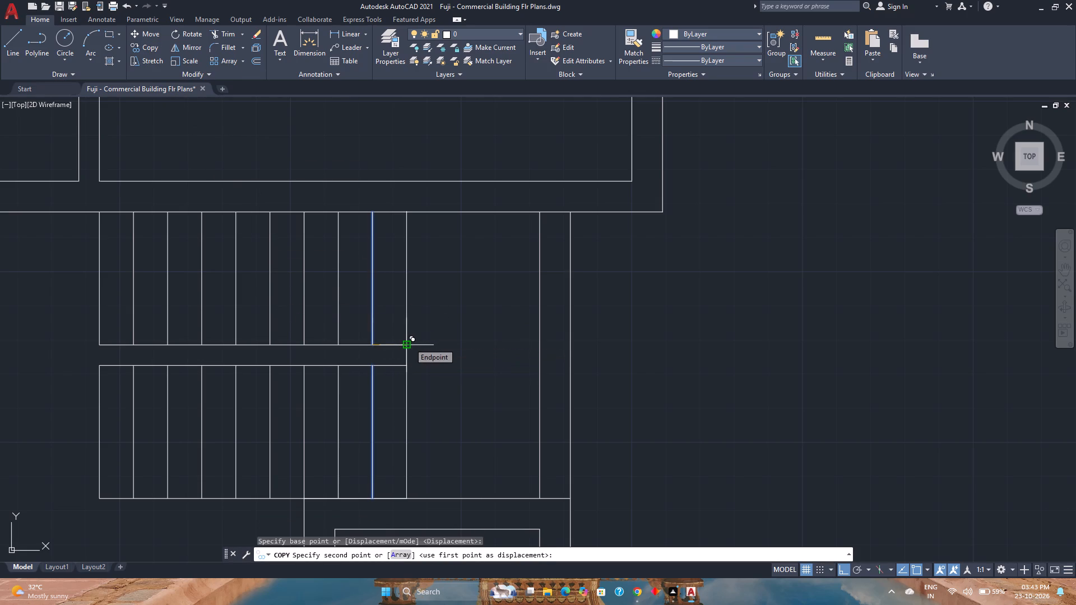
pyautogui.click(409, 343)
pyautogui.press('Escape')
# Save the drawing.
pyautogui.scroll(-2, 405, 382)
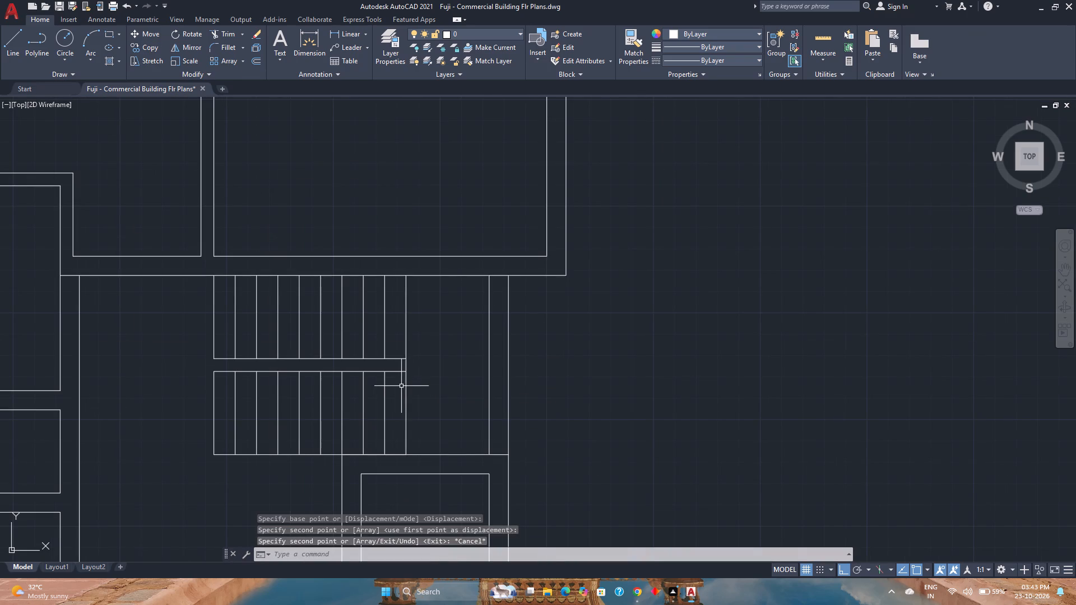
pyautogui.hotkey('ctrl', 's')
# Offset the joined middle polyline 1 inch inward, into the gap between the stair flights.
pyautogui.scroll(-1, 401, 386)
pyautogui.scroll(1, 378, 378)
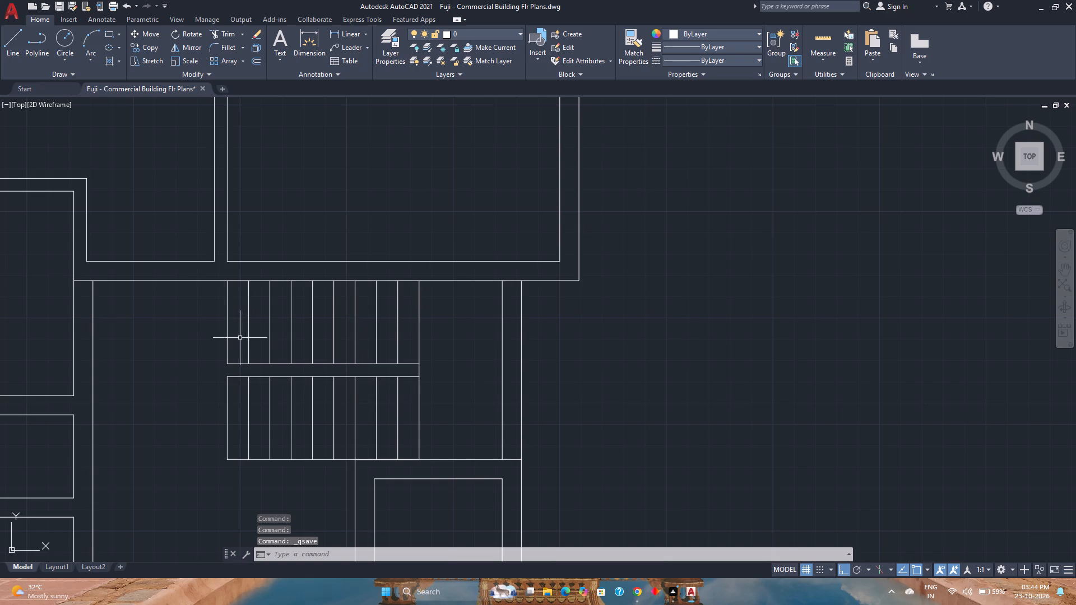
pyautogui.click(251, 62)
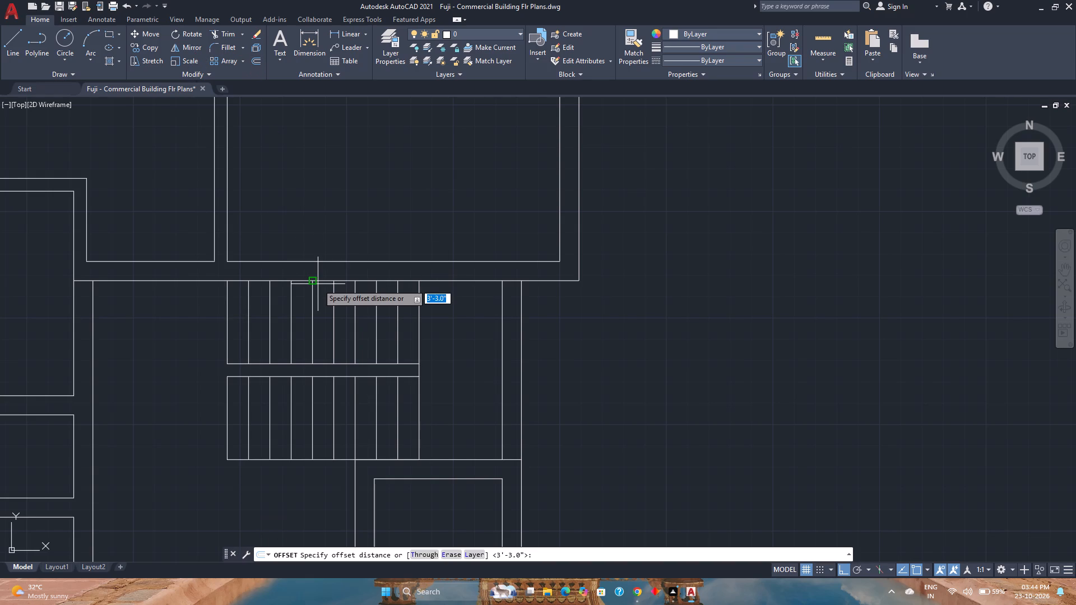
pyautogui.press('1')
pyautogui.press('Return')
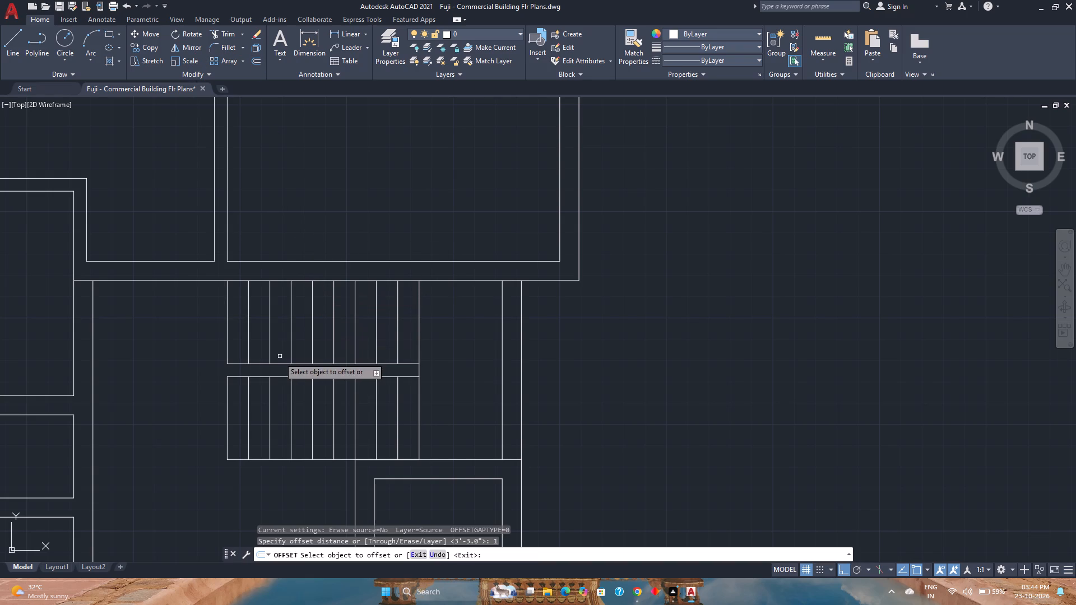
pyautogui.scroll(2, 274, 361)
pyautogui.click(275, 370)
pyautogui.click(277, 378)
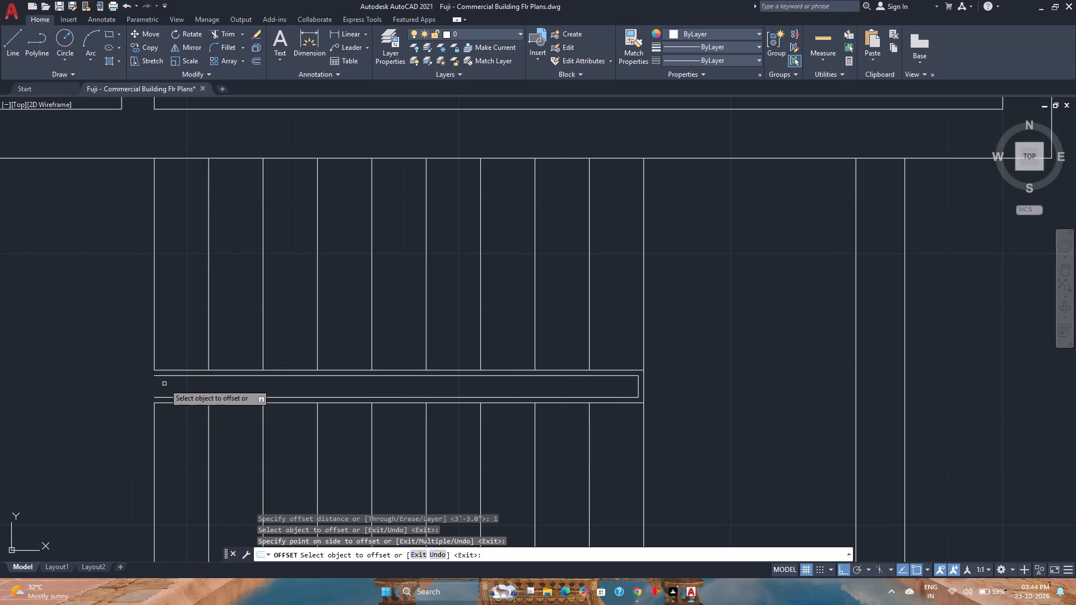
pyautogui.press('l')
pyautogui.press('Return')
pyautogui.scroll(2, 159, 391)
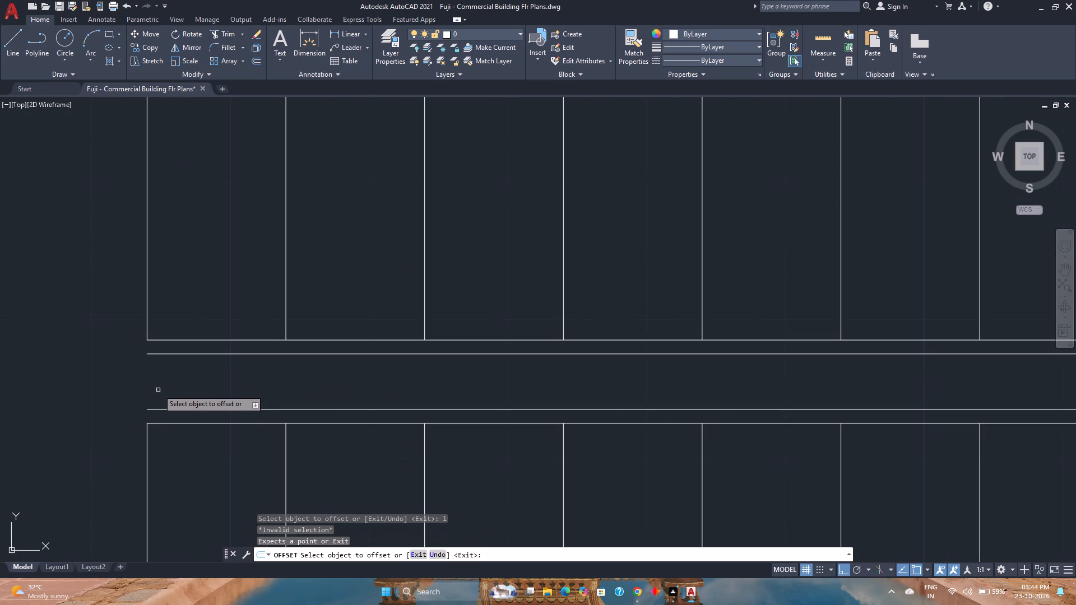
pyautogui.press('Escape')
# Draw two short vertical lines closing the left ends of the lower and upper offset line pairs between the flights.
pyautogui.press('l')
pyautogui.press('Return')
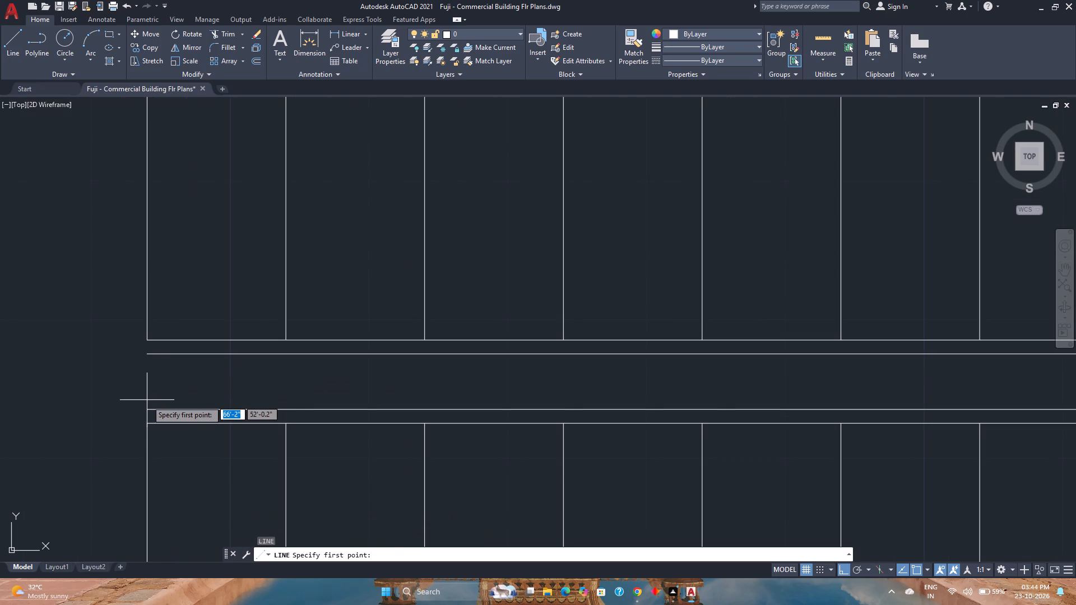
pyautogui.click(147, 409)
pyautogui.click(149, 426)
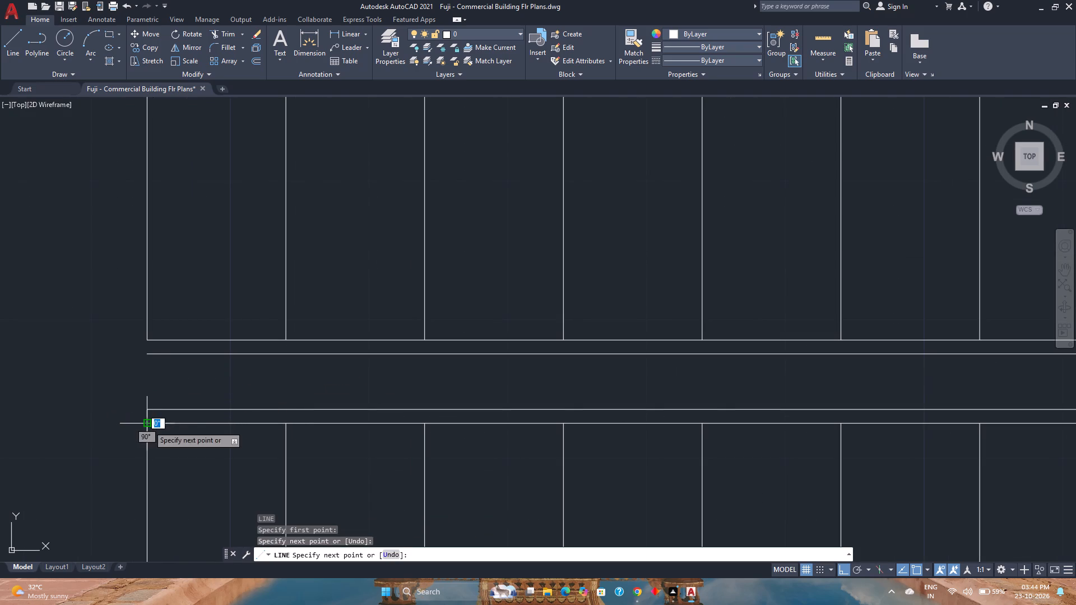
pyautogui.press('Escape')
pyautogui.press('space')
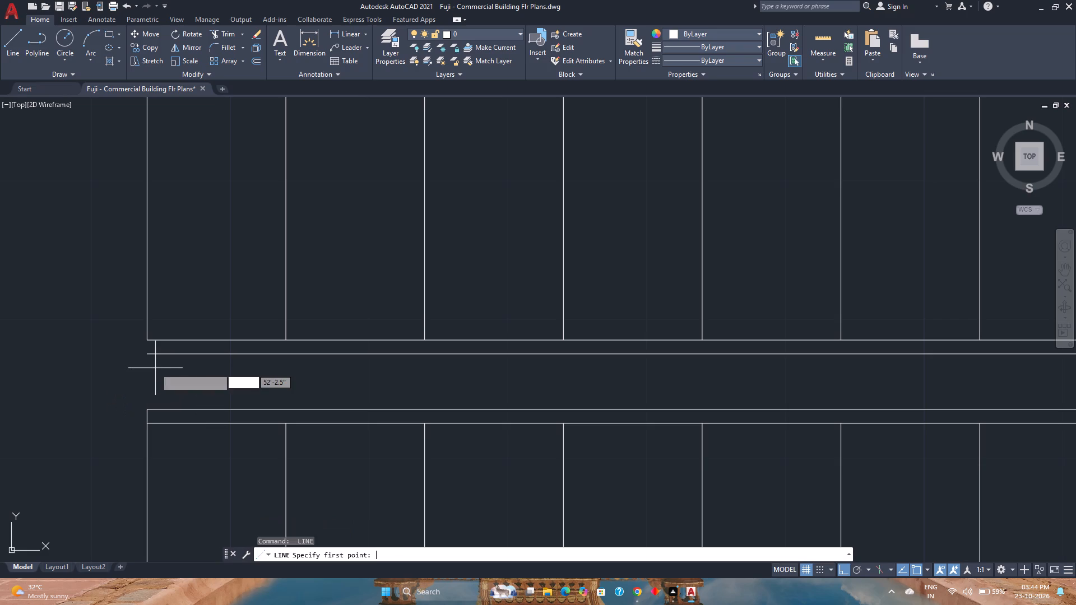
pyautogui.click(149, 353)
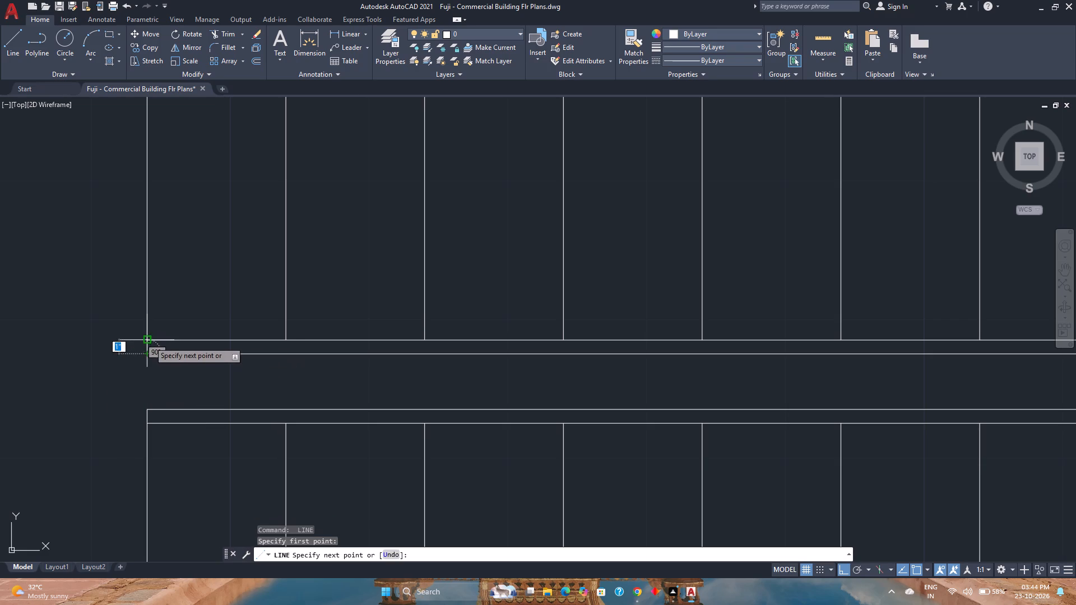
pyautogui.click(149, 341)
pyautogui.press('Escape')
# Save the drawing.
pyautogui.scroll(-6, 182, 360)
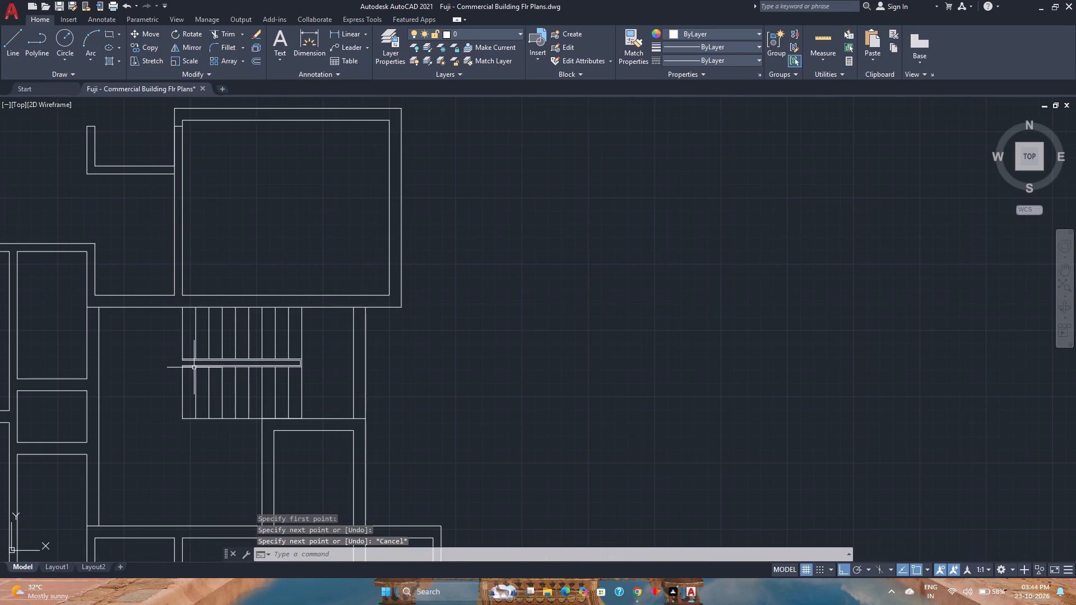
pyautogui.hotkey('ctrl', 's')
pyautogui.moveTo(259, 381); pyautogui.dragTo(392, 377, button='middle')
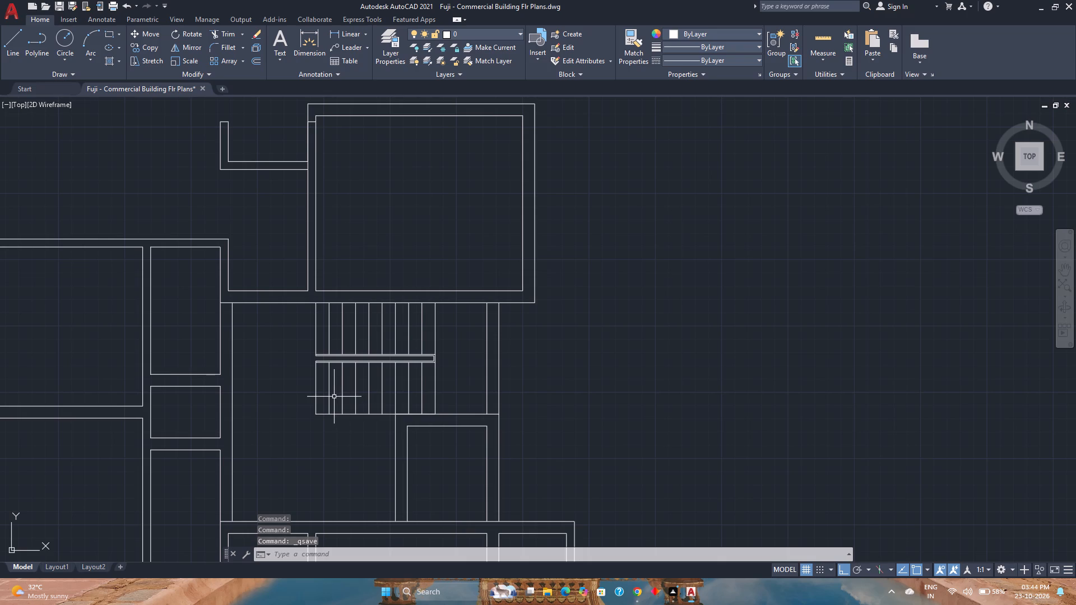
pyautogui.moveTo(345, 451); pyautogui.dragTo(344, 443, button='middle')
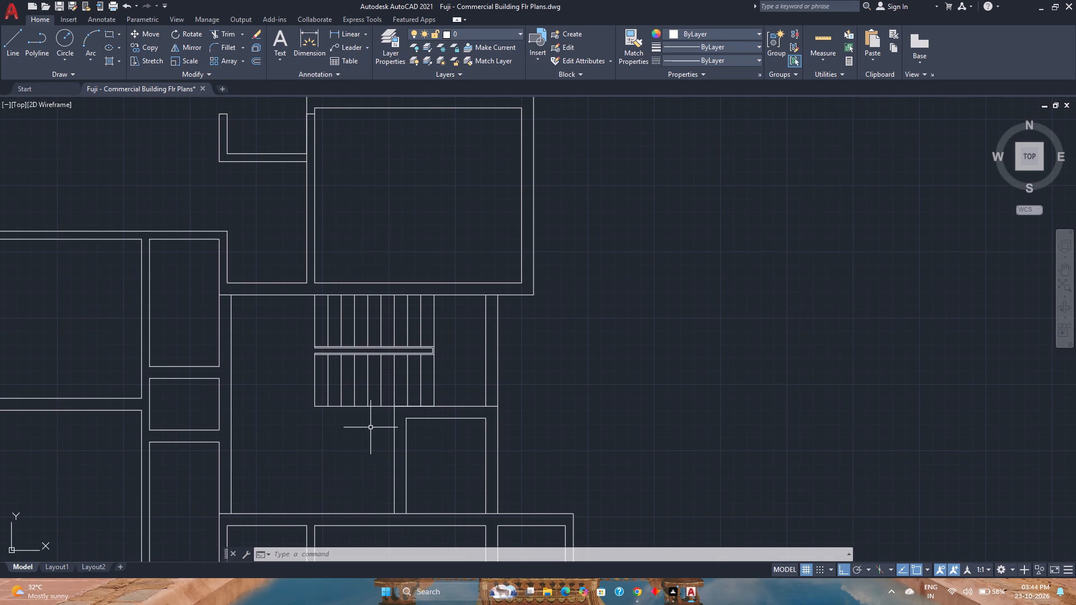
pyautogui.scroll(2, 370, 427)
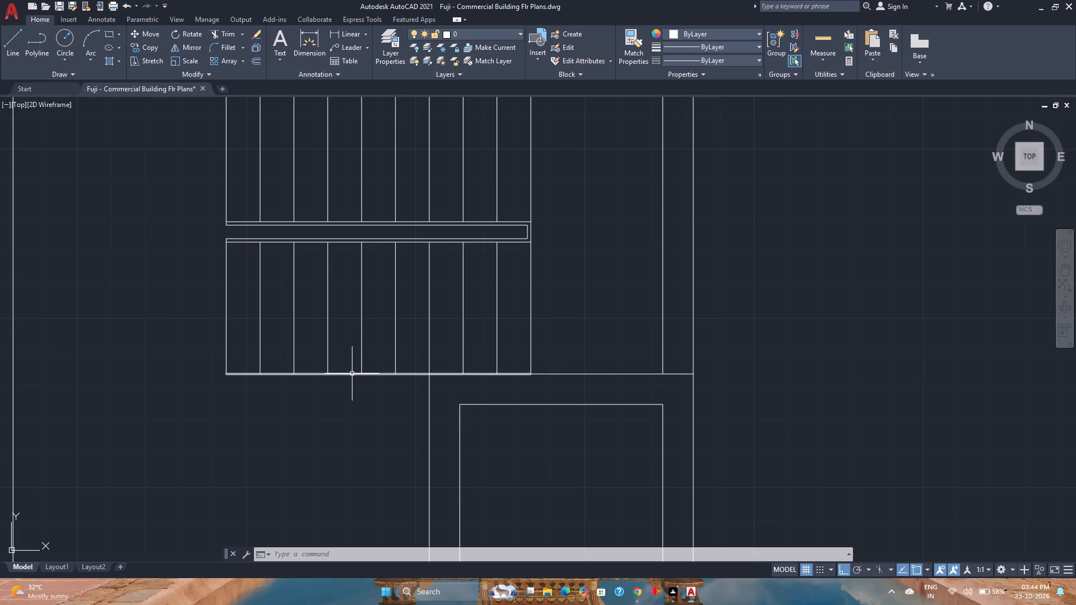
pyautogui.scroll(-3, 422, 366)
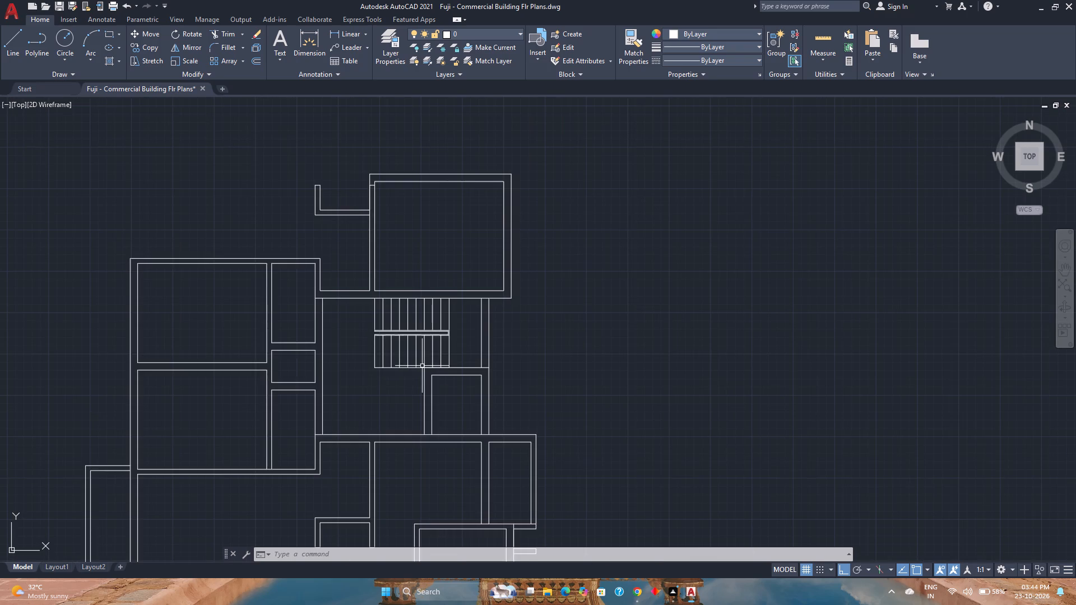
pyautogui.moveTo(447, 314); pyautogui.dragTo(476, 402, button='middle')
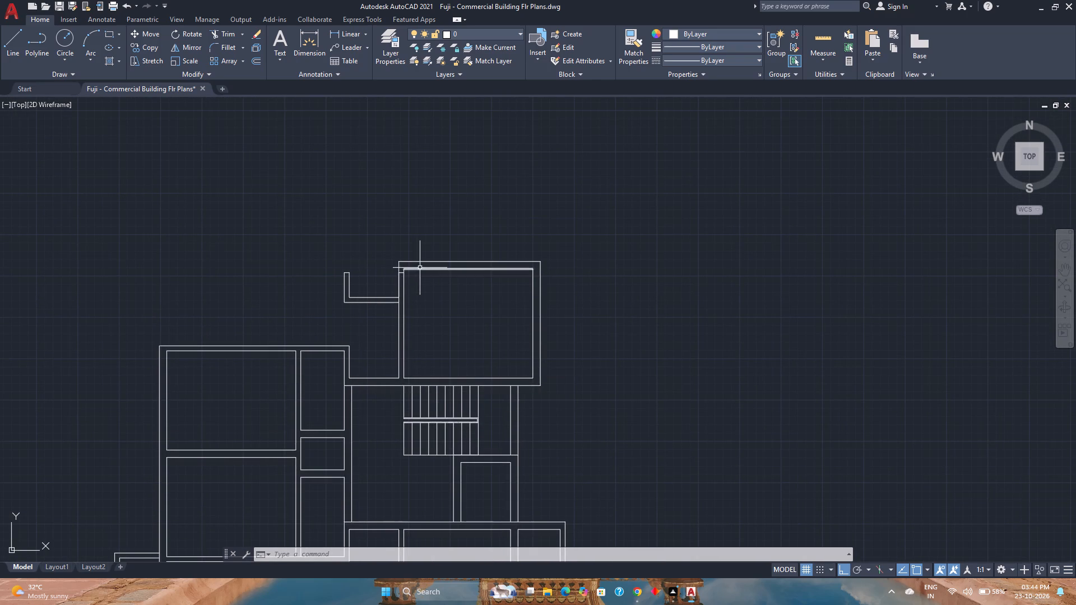
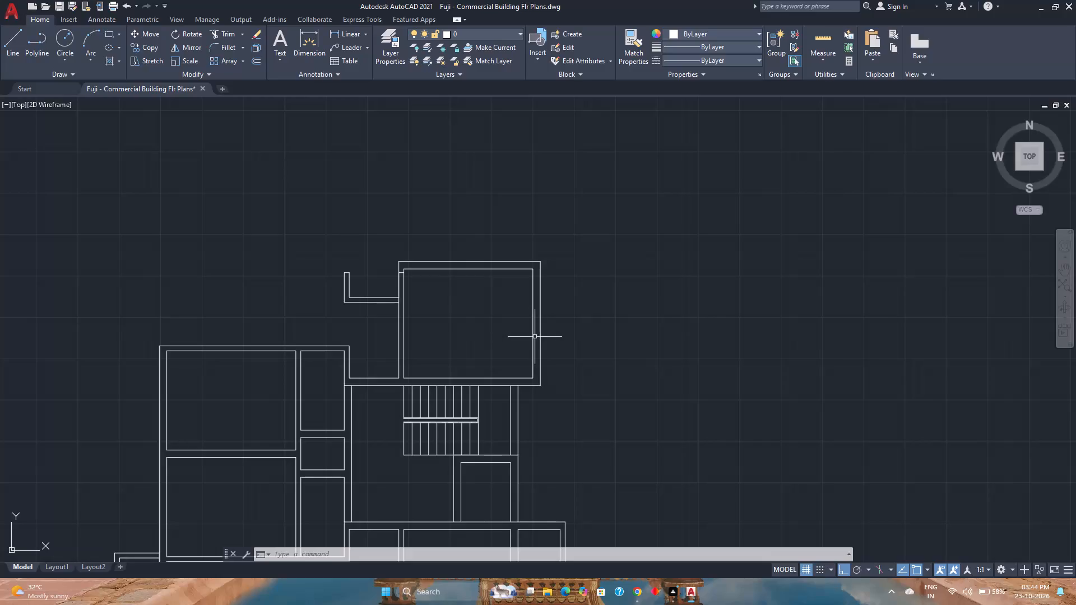
# Erase the outer north wall line of the large room above the staircase.
pyautogui.scroll(1, 509, 305)
pyautogui.moveTo(509, 305); pyautogui.dragTo(496, 361, button='middle')
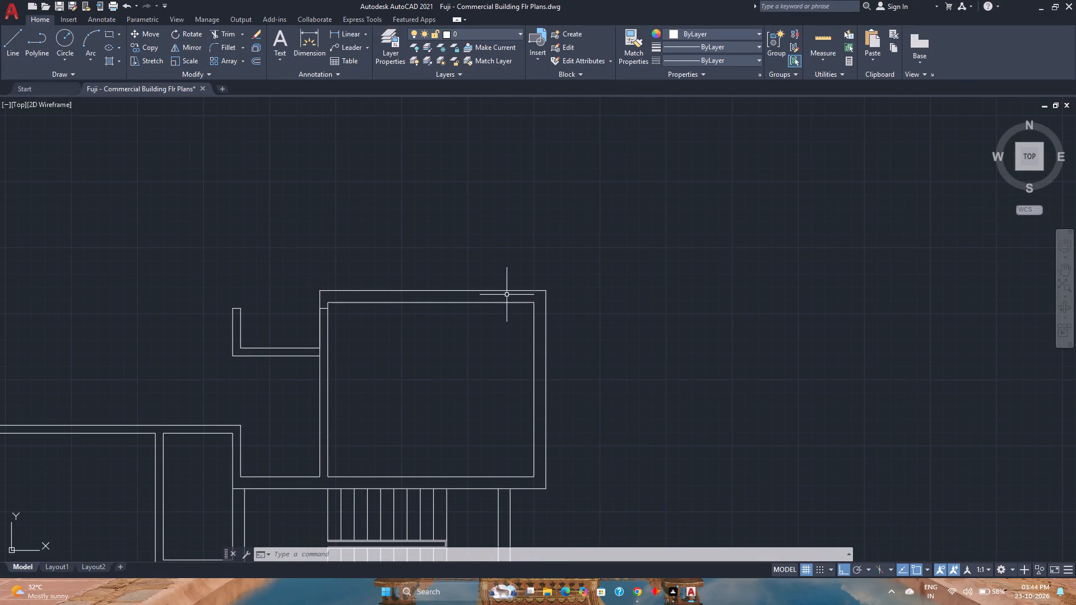
pyautogui.click(505, 290)
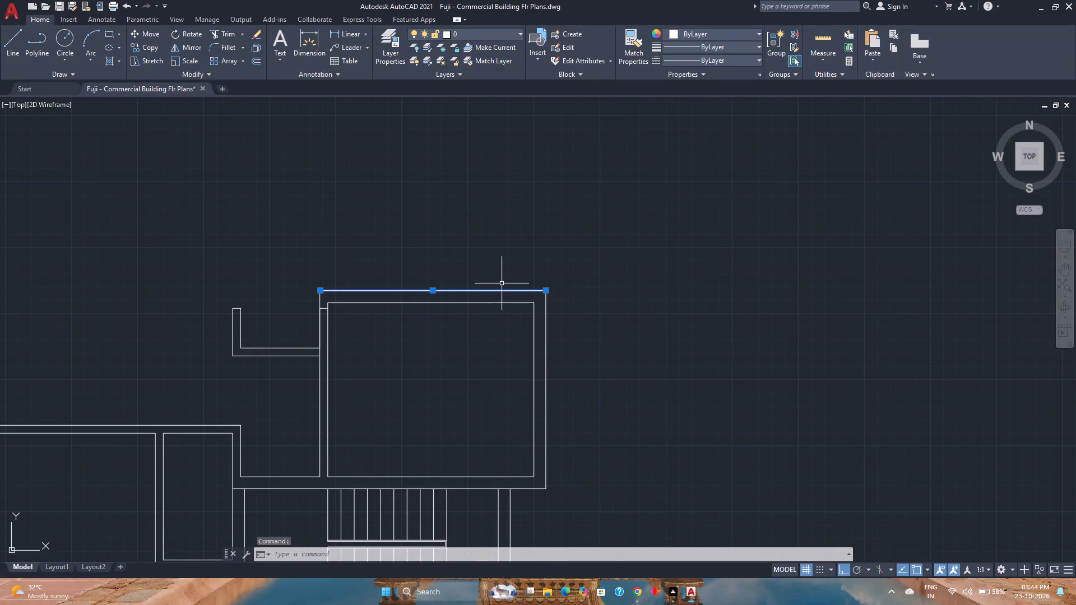
pyautogui.press('Delete')
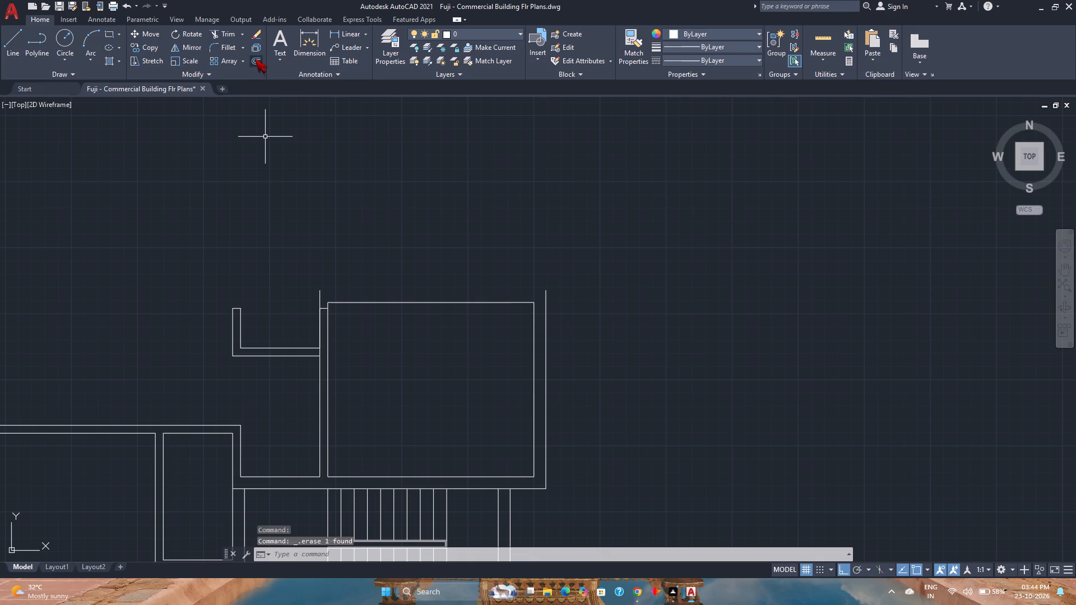
# Offset the room's inner north wall line outward by 6", and the resulting line a further 4'6" north.
pyautogui.click(255, 59)
pyautogui.press('6')
pyautogui.press('Return')
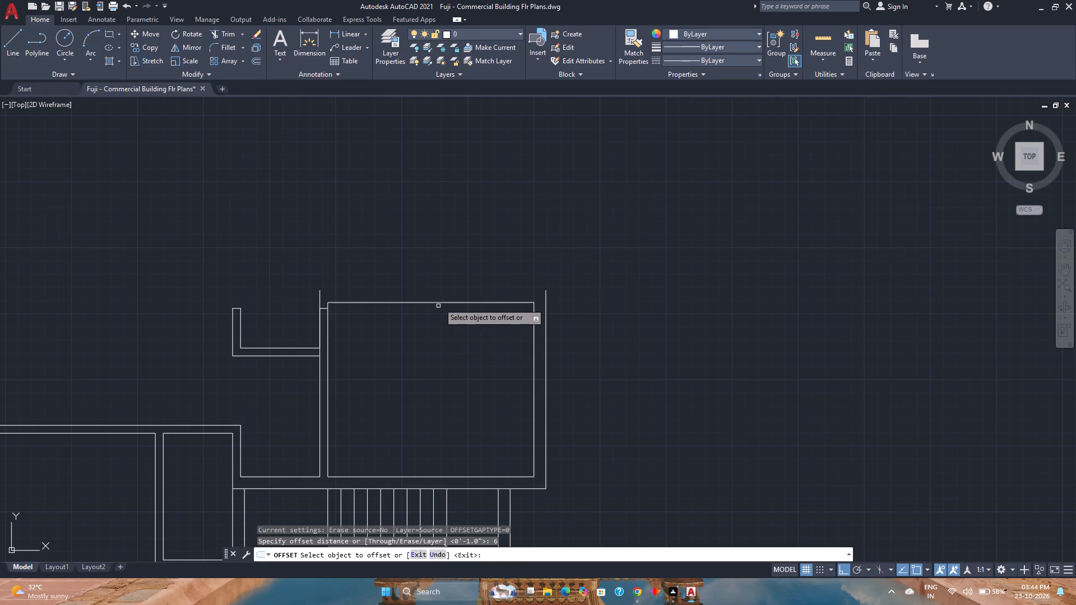
pyautogui.click(442, 302)
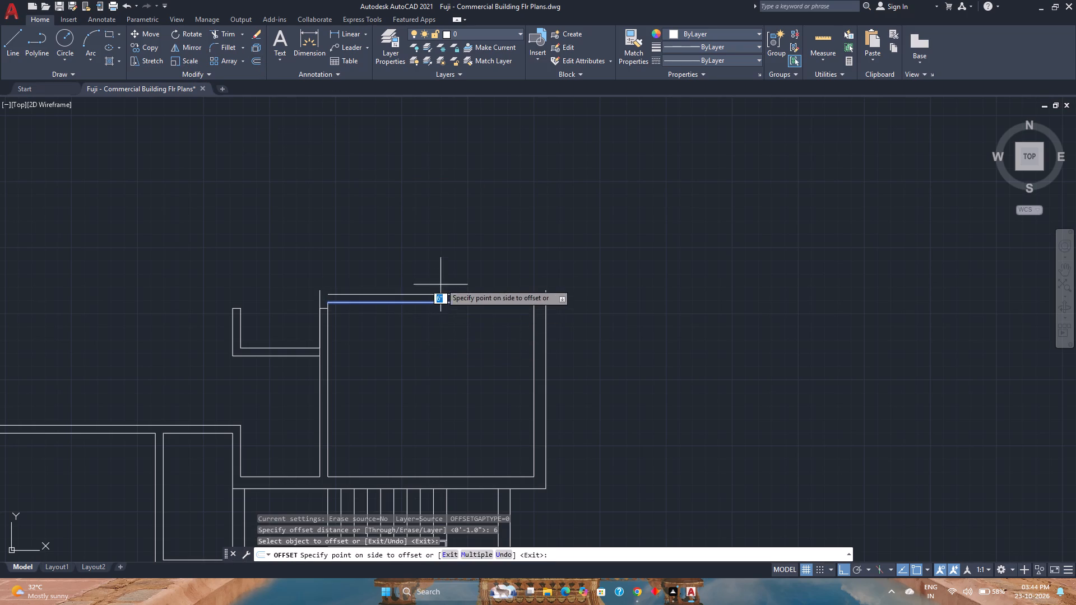
pyautogui.click(442, 281)
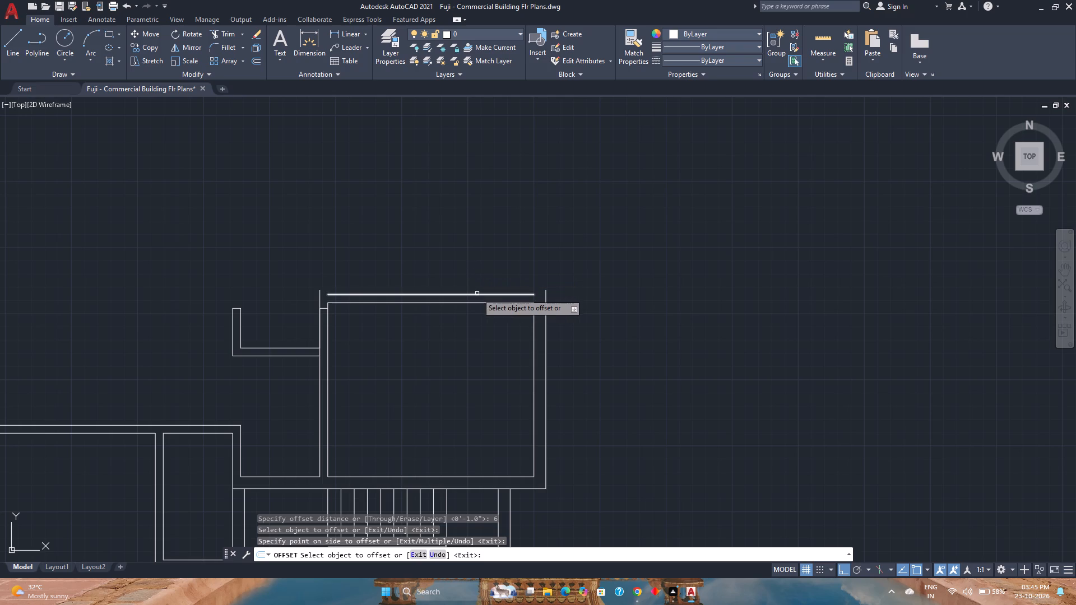
pyautogui.click(477, 294)
pyautogui.write("4'6")
pyautogui.hotkey('shift', '"')
pyautogui.press('Return')
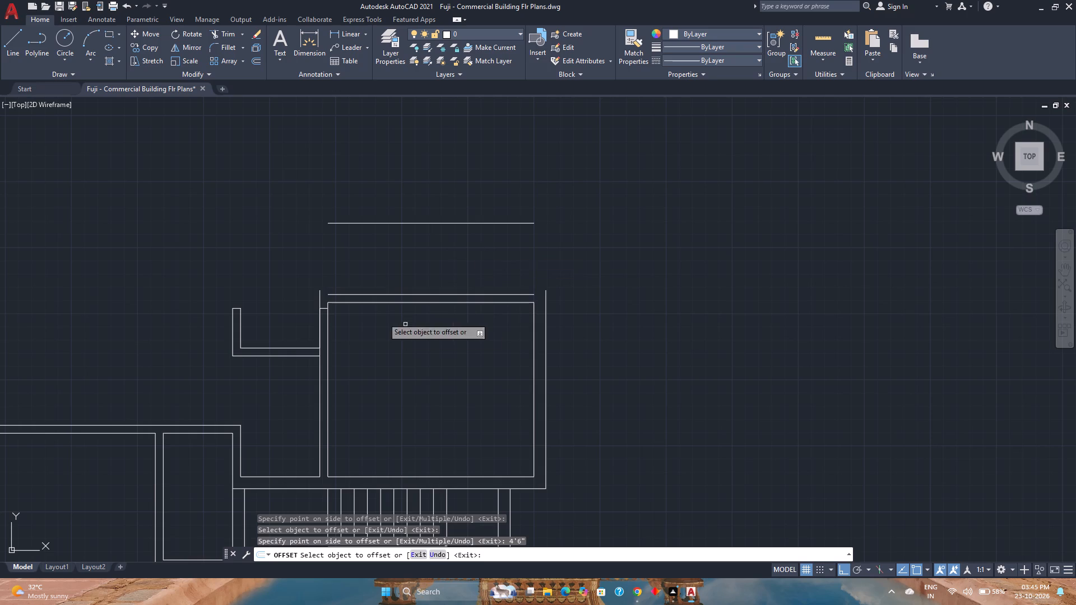
# Draw a vertical 4'6" line joining the east ends of the two new horizontal lines.
pyautogui.click(11, 54)
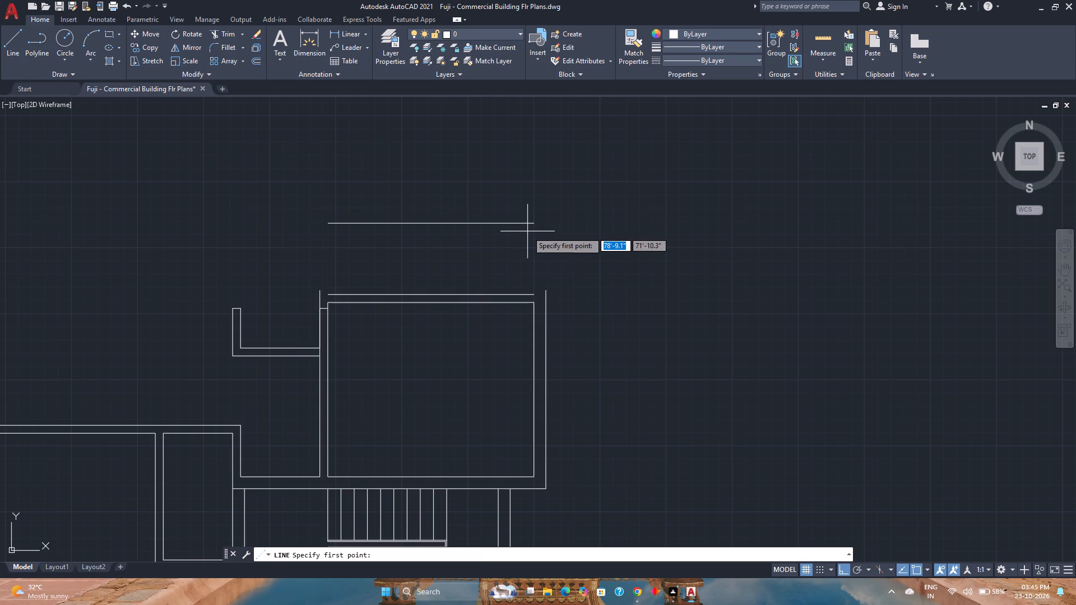
pyautogui.click(534, 226)
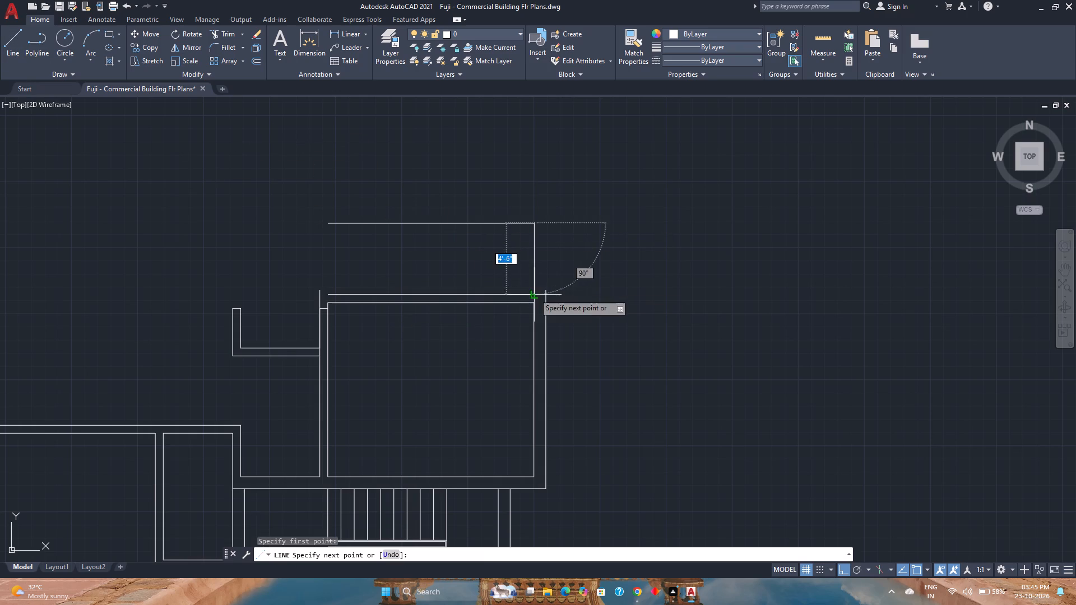
pyautogui.click(534, 294)
pyautogui.press('Escape')
# Offset the new east vertical line 8'9" west and that copy another 6" west to form a partition wall.
pyautogui.press('o')
pyautogui.press('Return')
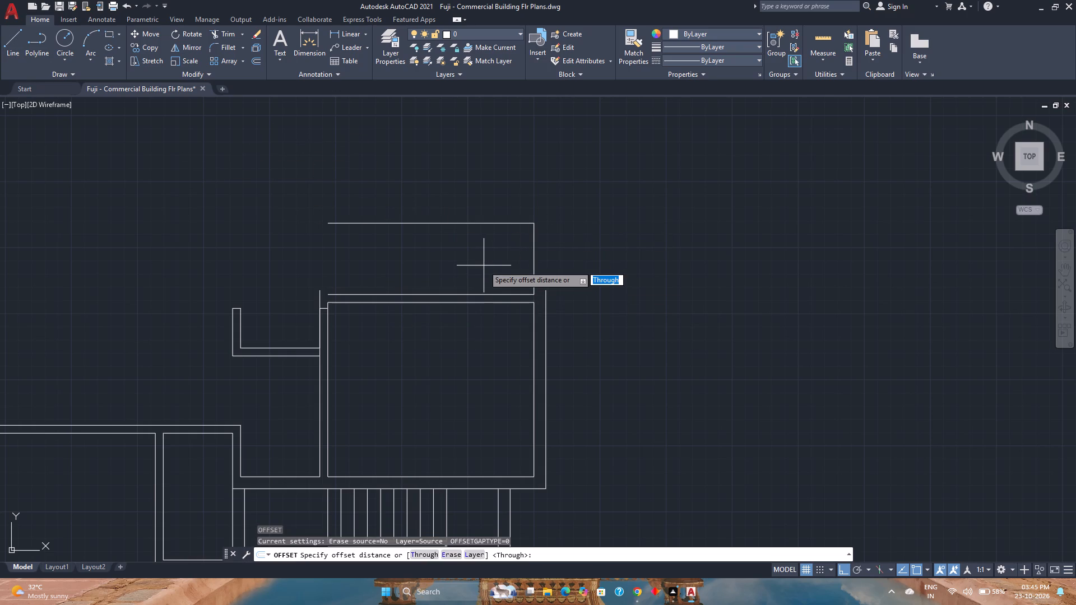
pyautogui.press('6')
pyautogui.press('Return')
pyautogui.click(536, 252)
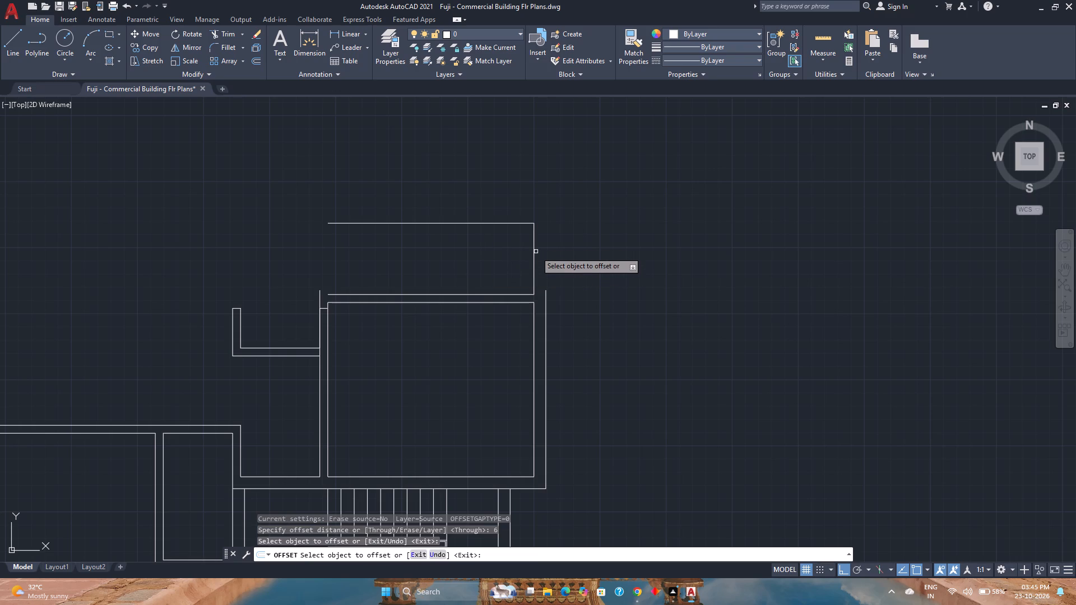
pyautogui.click(535, 256)
pyautogui.write('8\'9"')
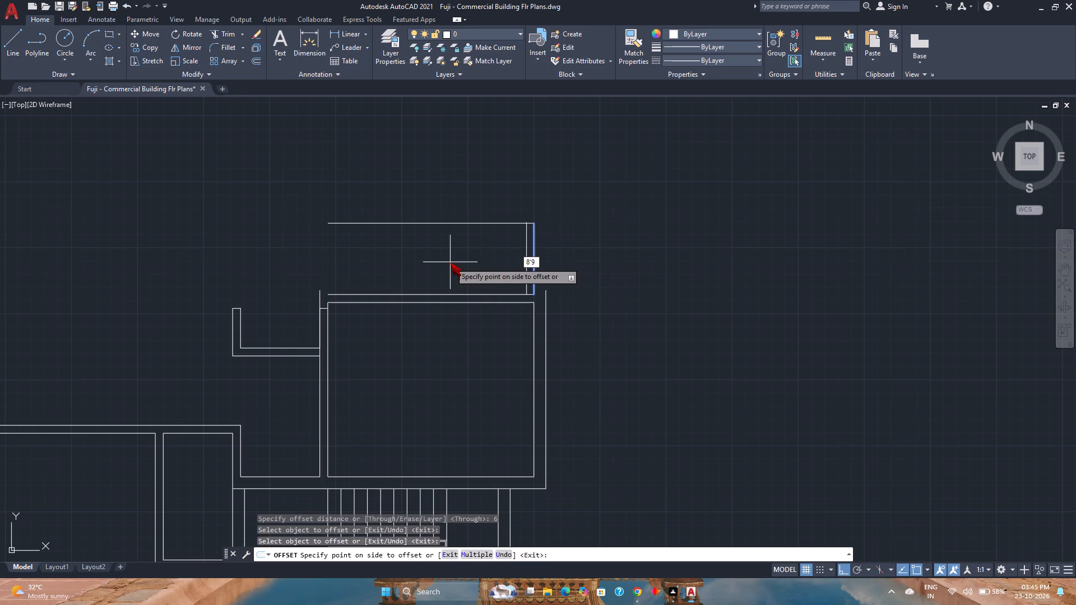
pyautogui.press('Return')
pyautogui.click(394, 260)
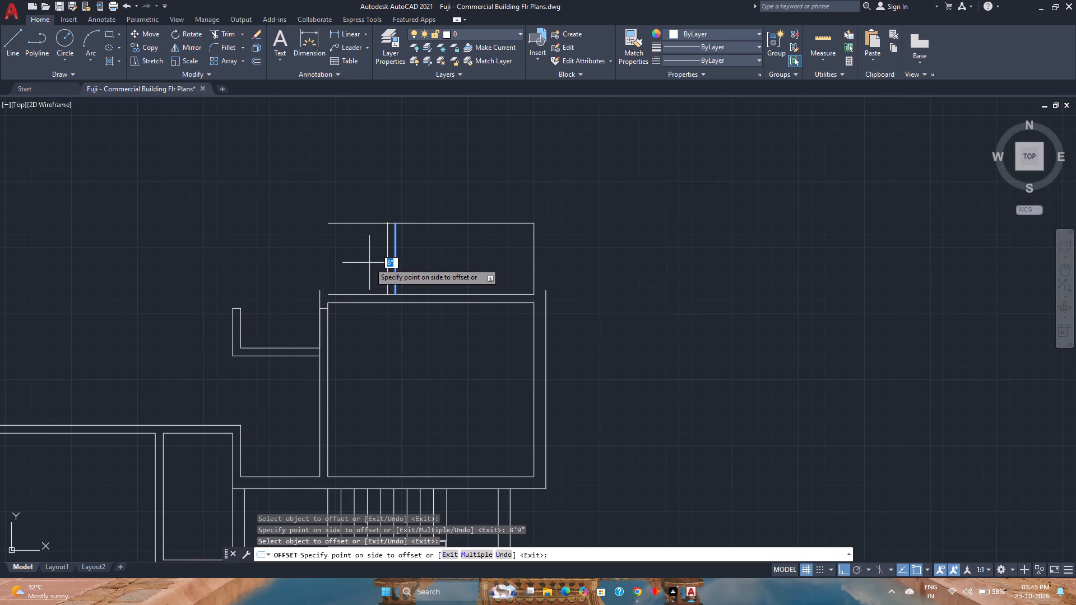
pyautogui.click(369, 263)
pyautogui.click(533, 250)
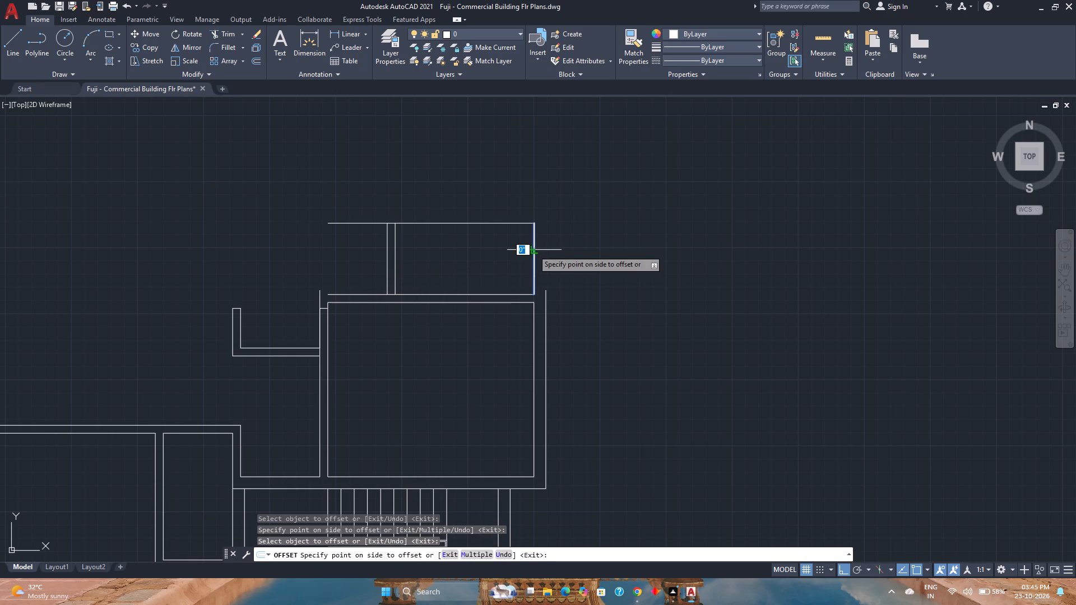
pyautogui.press('Escape')
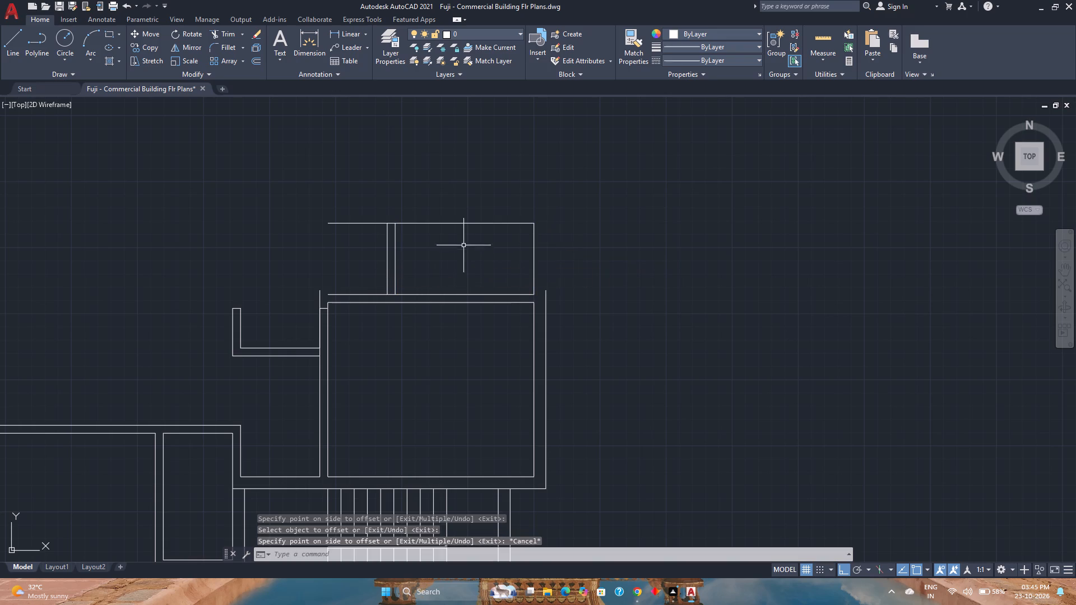
# Offset the northernmost horizontal line of the small new rooms 6" outward as the wall's outer face.
pyautogui.press('space')
pyautogui.press('9')
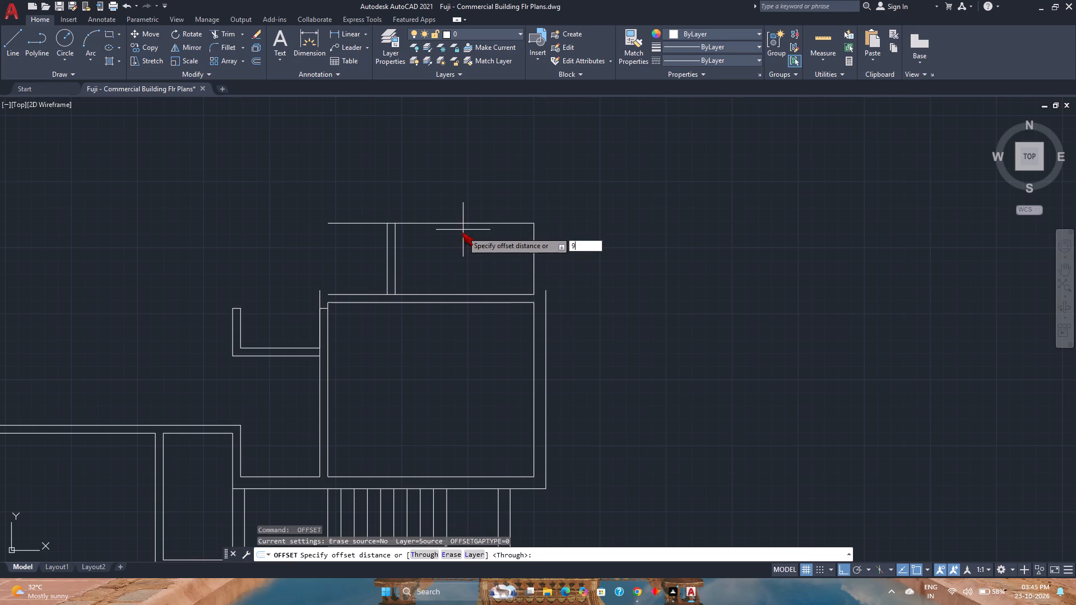
pyautogui.press('Return')
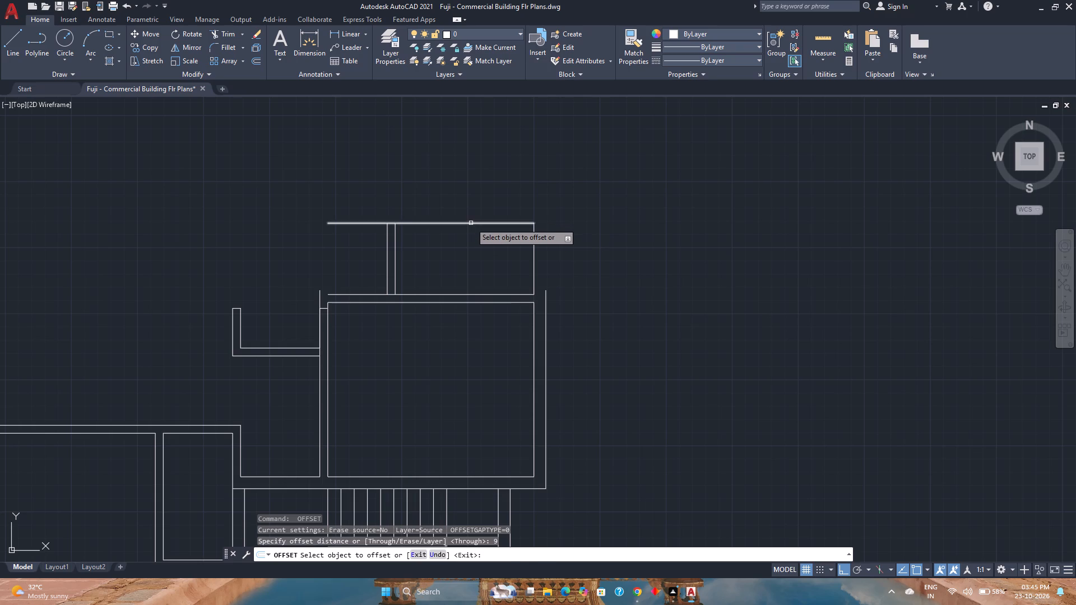
pyautogui.click(471, 223)
pyautogui.press('6')
pyautogui.press('Return')
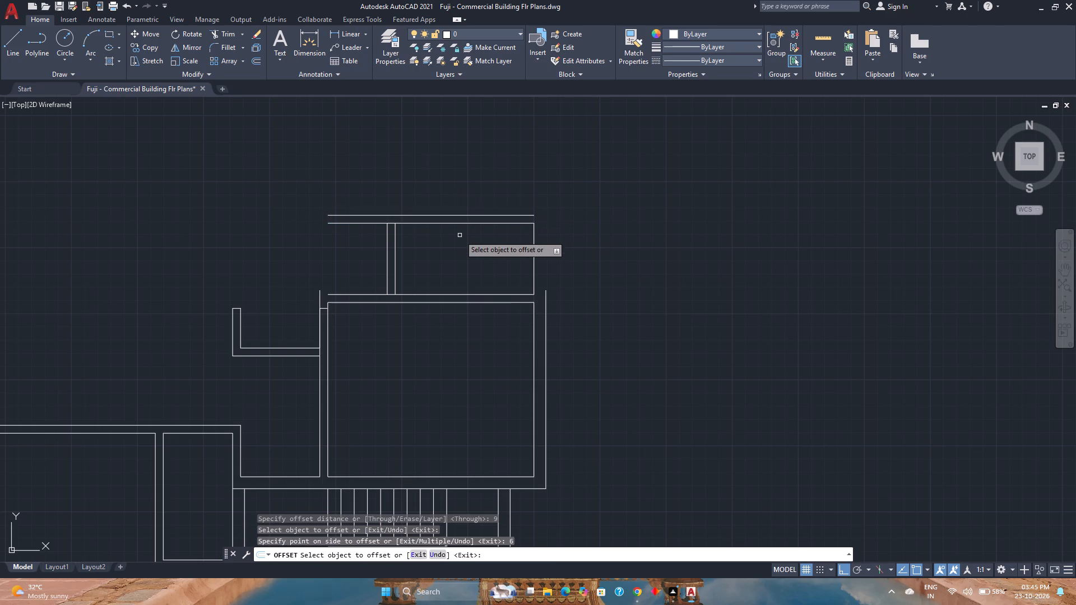
# Offset the new outer wall line 8'3" north, and the resulting line another 9" north.
pyautogui.scroll(-1, 365, 333)
pyautogui.moveTo(365, 333); pyautogui.dragTo(398, 400, button='middle')
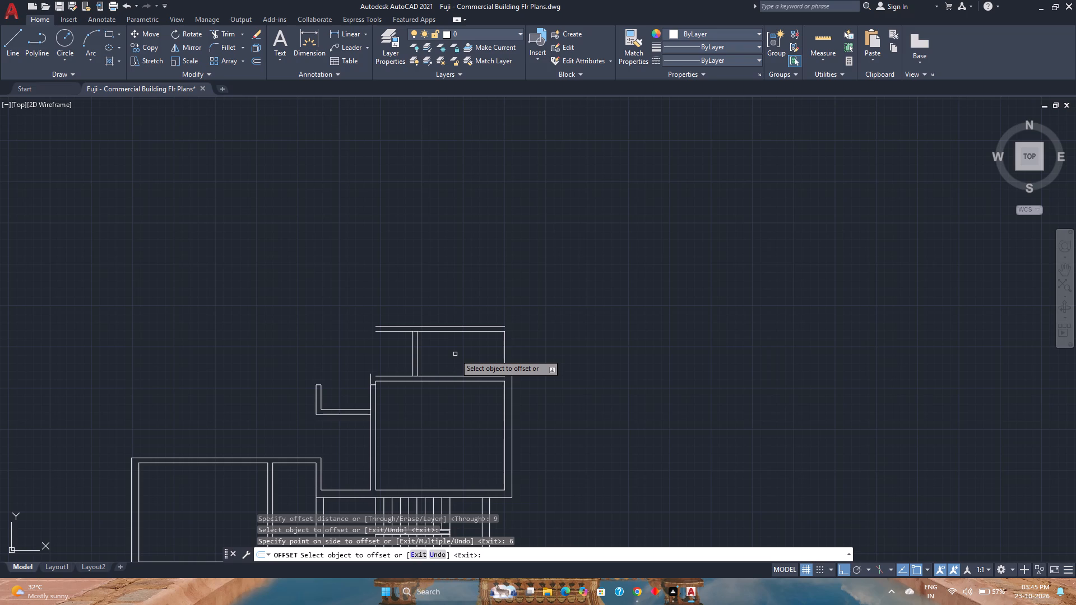
pyautogui.click(477, 326)
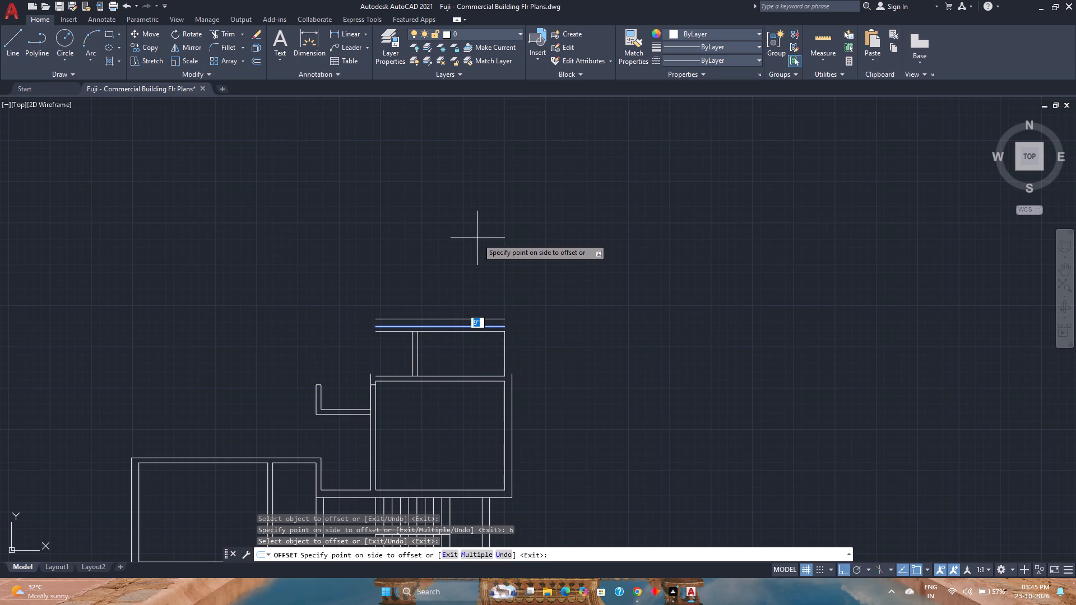
pyautogui.write('8\'3"')
pyautogui.press('Return')
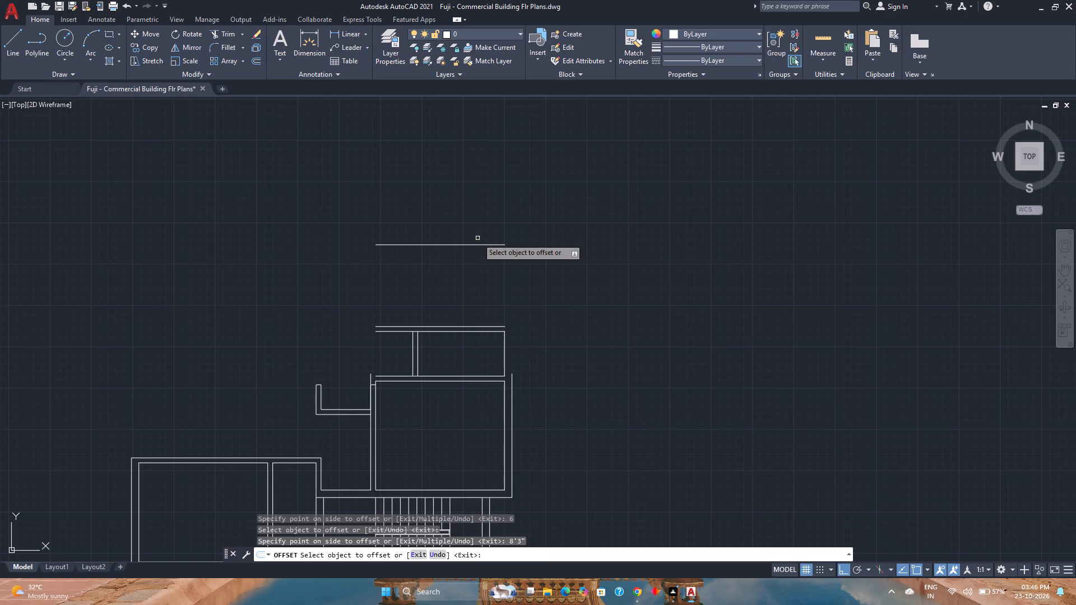
pyautogui.click(482, 245)
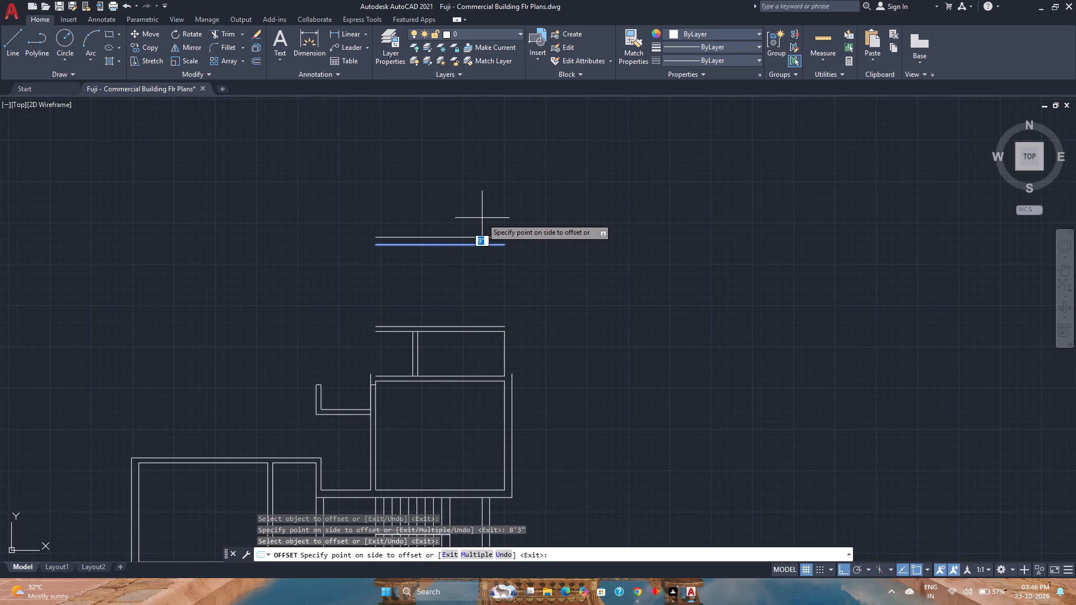
pyautogui.click(482, 218)
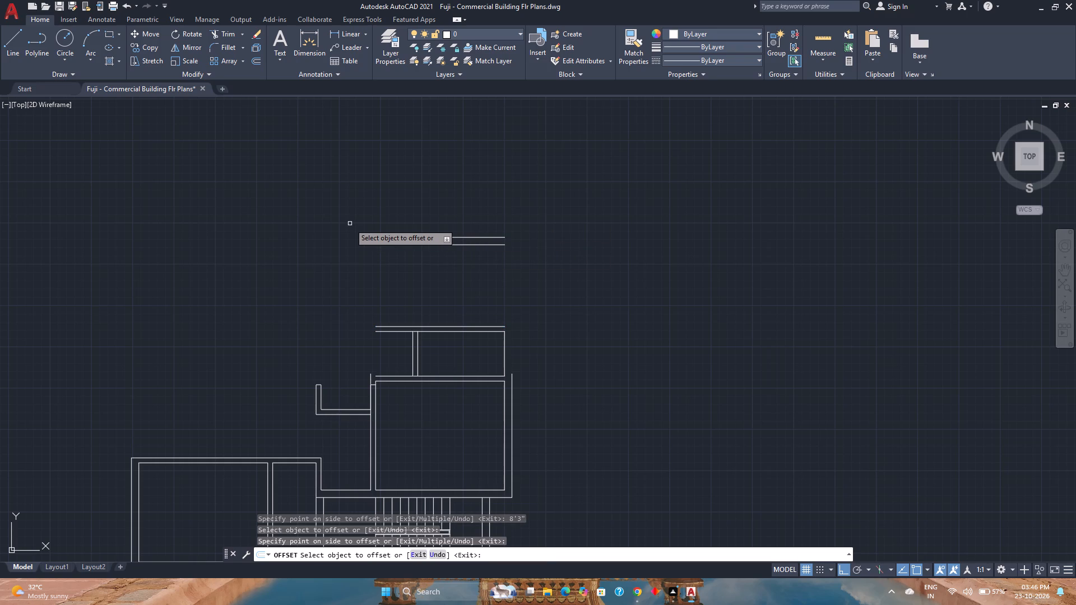
pyautogui.scroll(-2, 435, 377)
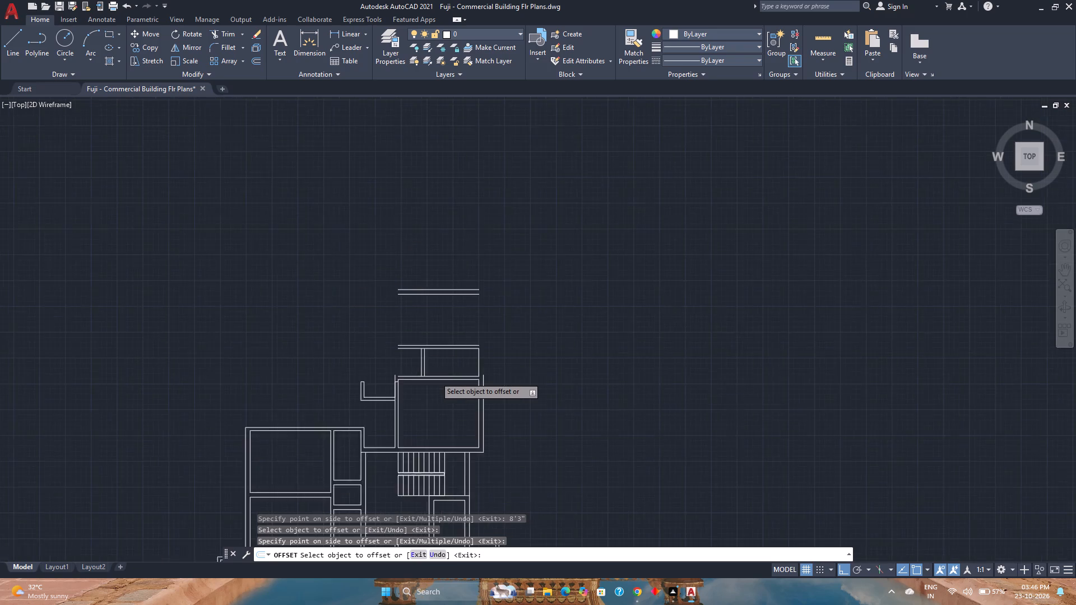
pyautogui.moveTo(453, 394); pyautogui.dragTo(476, 315, button='middle')
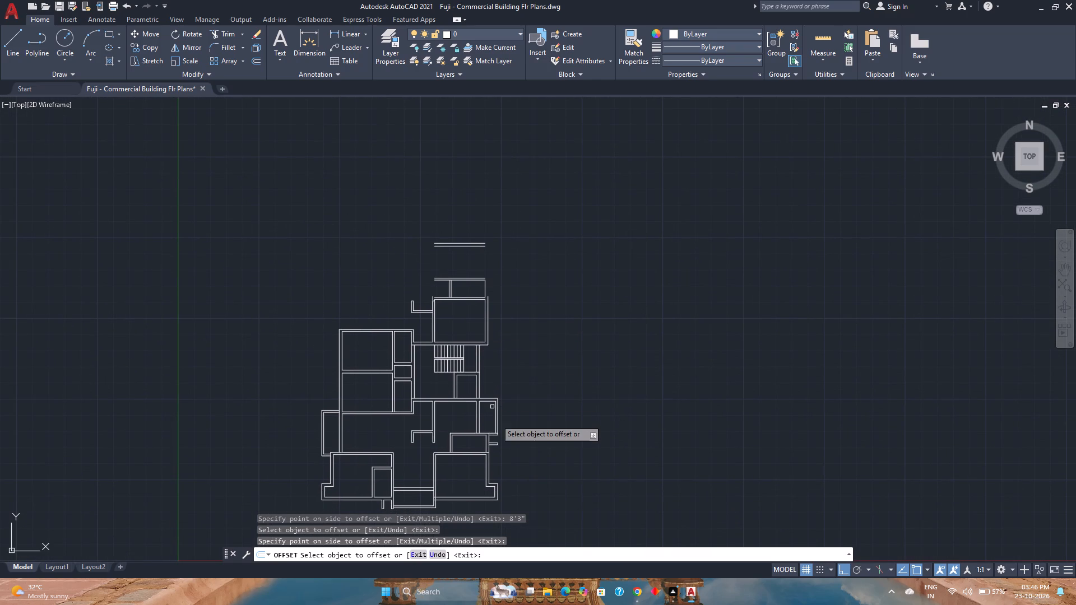
pyautogui.press('Escape')
# Copy the southern part's eastern projection and wall pieces north, from the southeast room's inner northeast corner to the northern room's.
pyautogui.scroll(1, 514, 486)
pyautogui.moveTo(513, 484); pyautogui.dragTo(539, 432, button='middle')
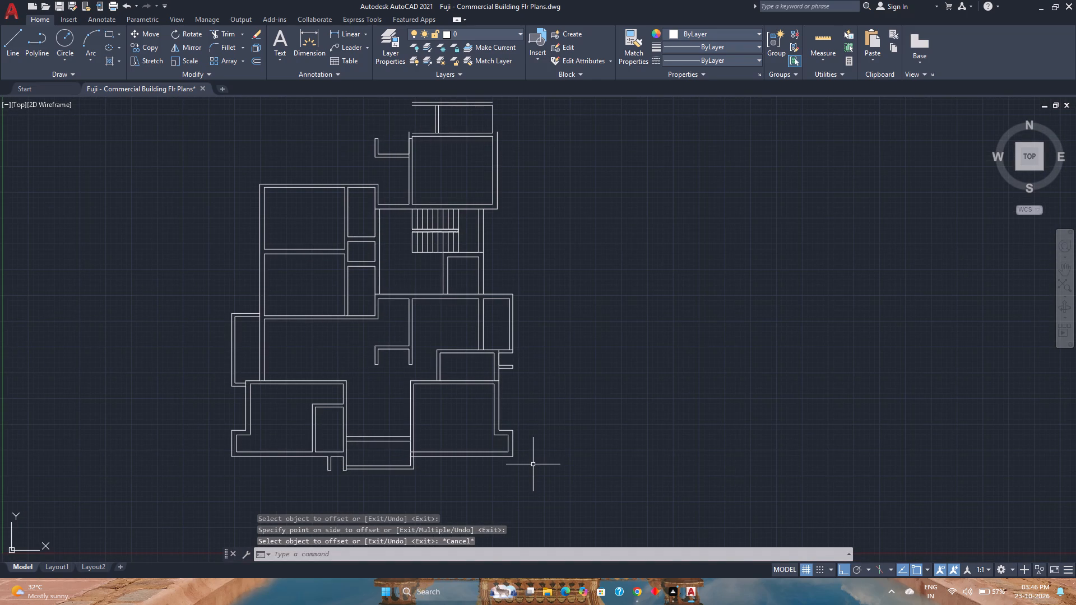
pyautogui.click(533, 464)
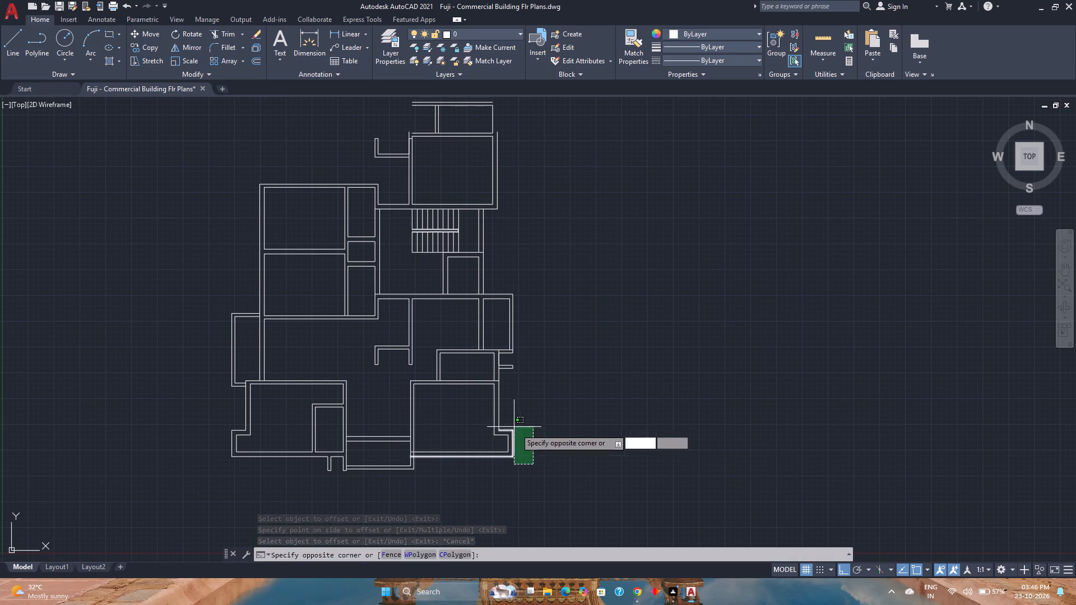
pyautogui.press('Escape')
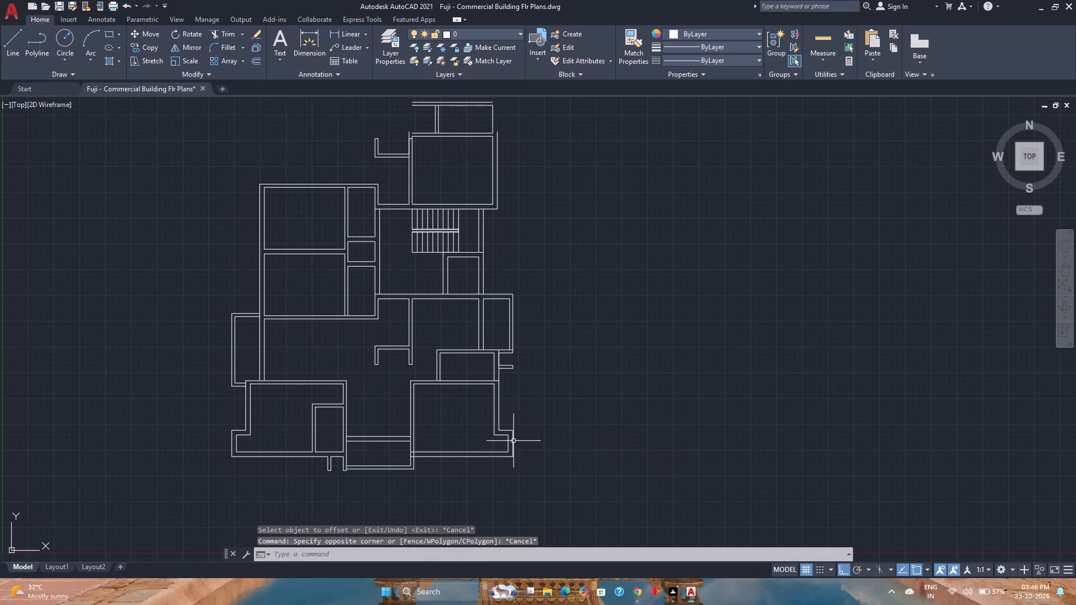
pyautogui.scroll(4, 503, 439)
pyautogui.click(543, 444)
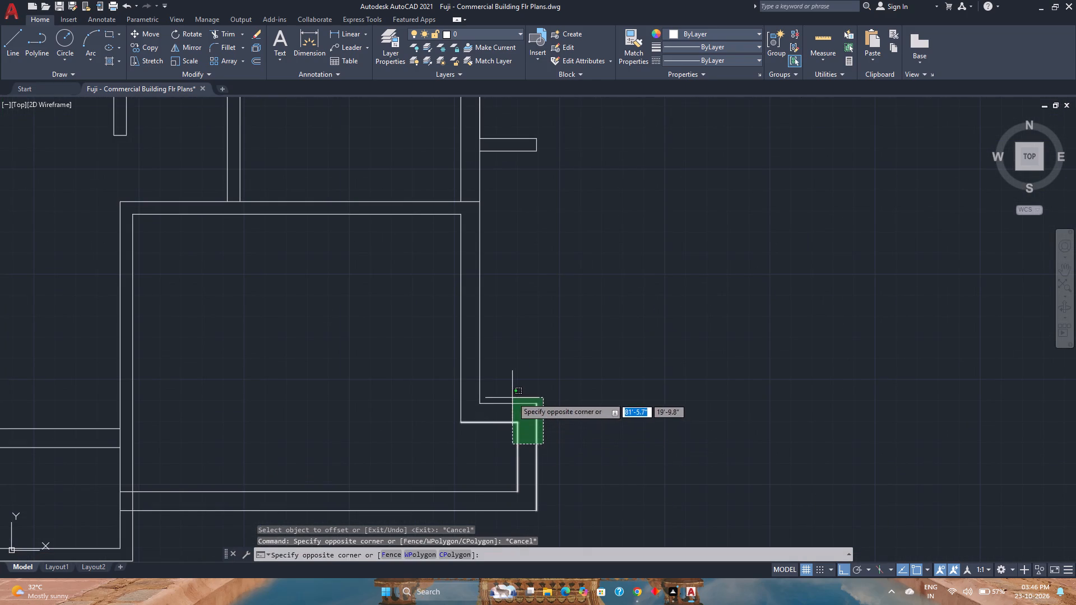
pyautogui.click(512, 396)
pyautogui.scroll(-1, 539, 357)
pyautogui.moveTo(539, 357); pyautogui.dragTo(558, 439, button='middle')
pyautogui.click(571, 332)
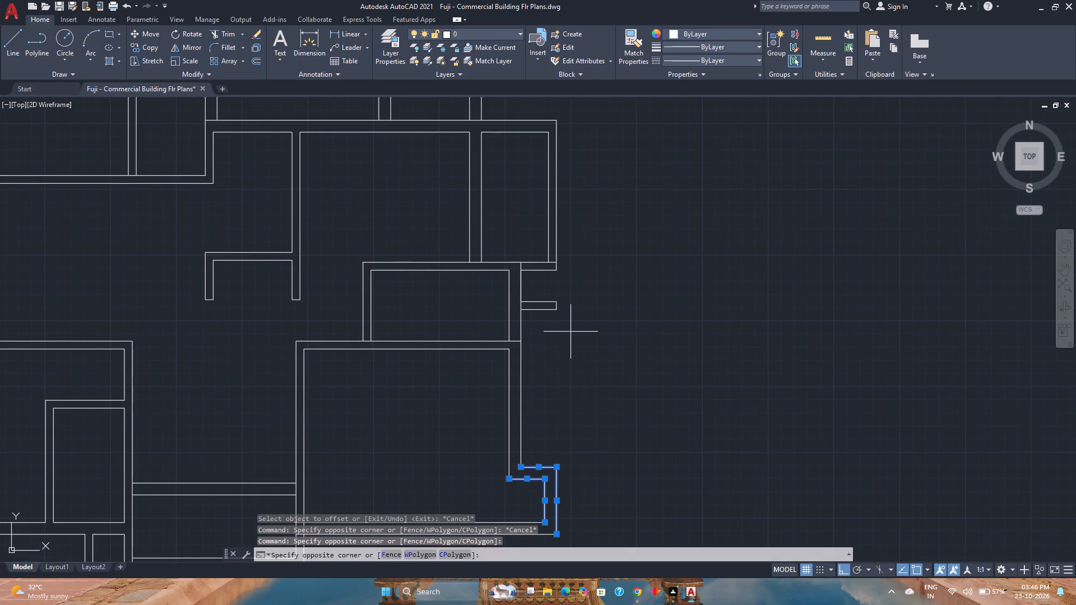
pyautogui.click(529, 276)
pyautogui.click(532, 268)
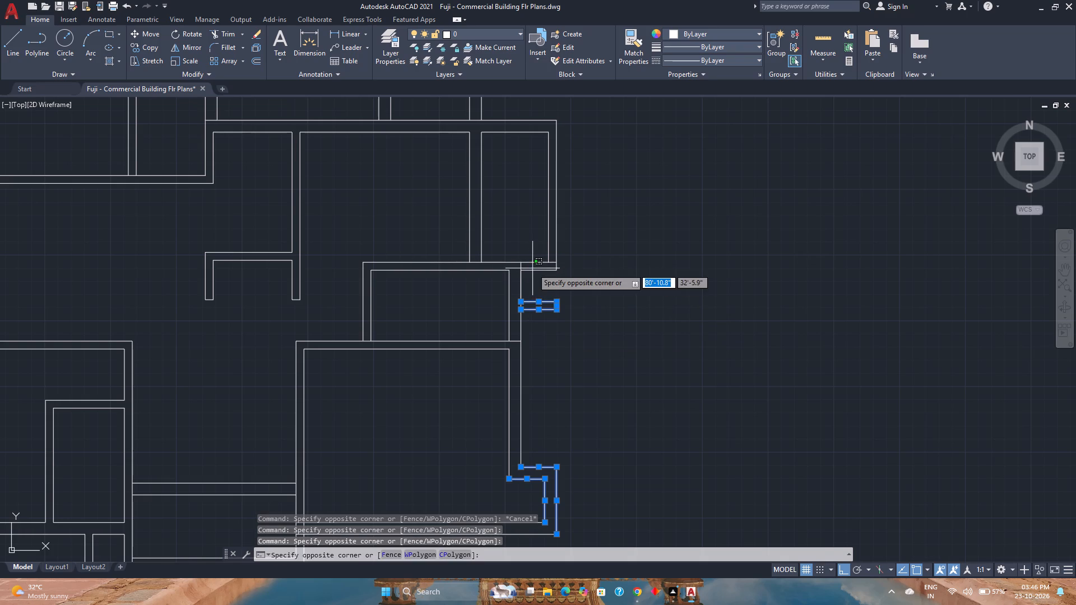
pyautogui.click(533, 267)
pyautogui.click(528, 258)
pyautogui.click(526, 278)
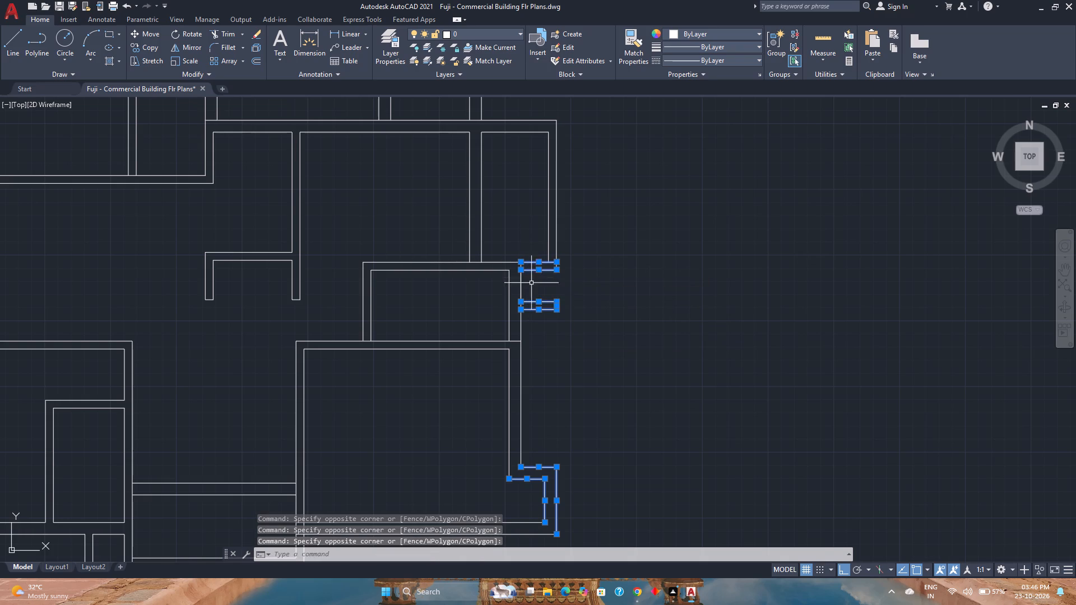
pyautogui.scroll(-2, 546, 289)
pyautogui.click(563, 250)
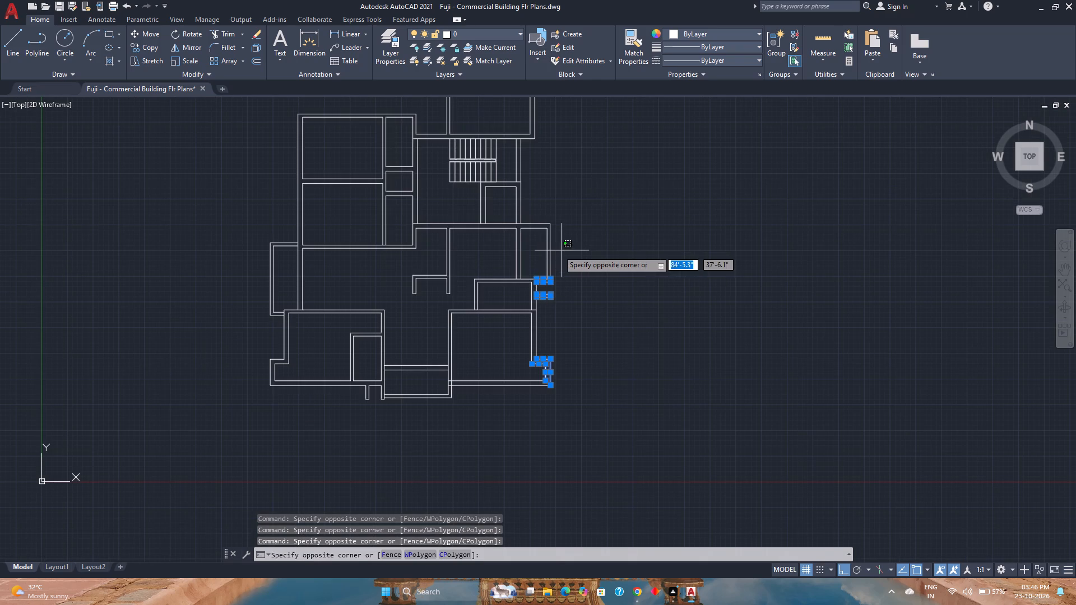
pyautogui.click(541, 249)
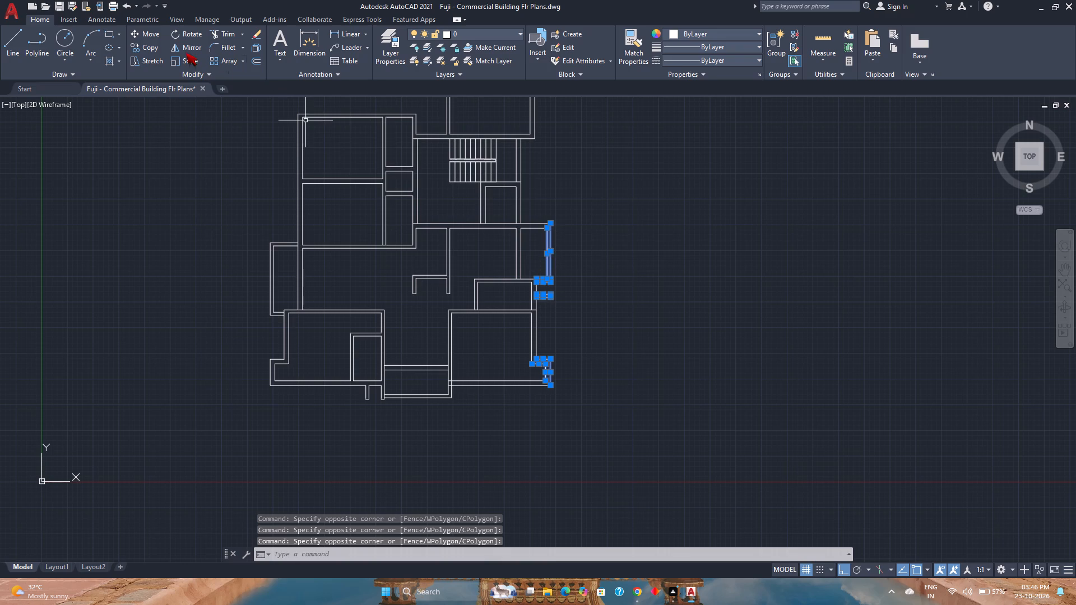
pyautogui.click(152, 44)
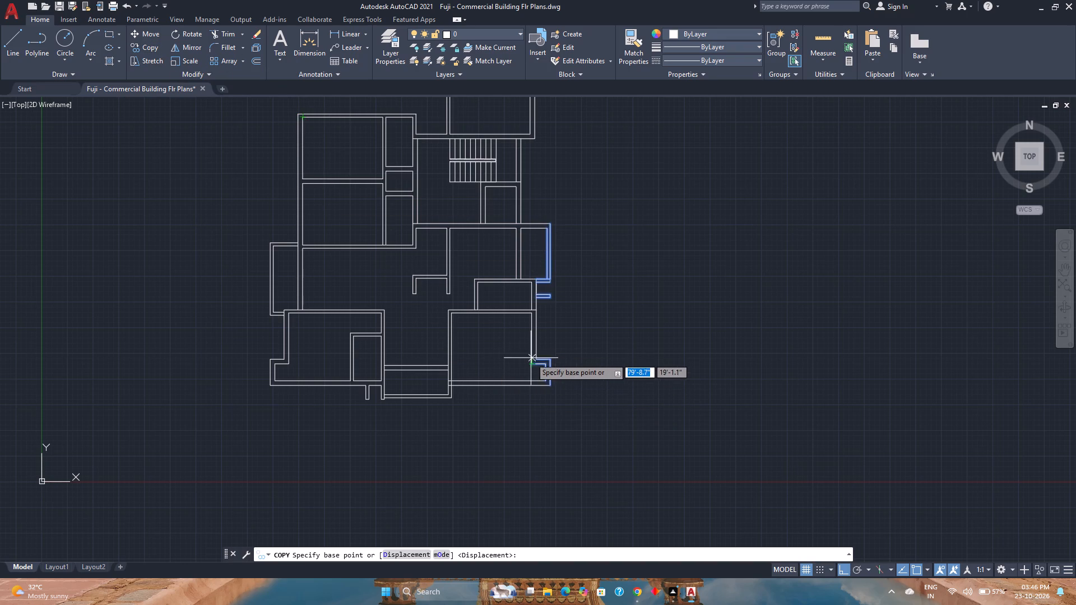
pyautogui.click(532, 315)
pyautogui.scroll(-2, 530, 302)
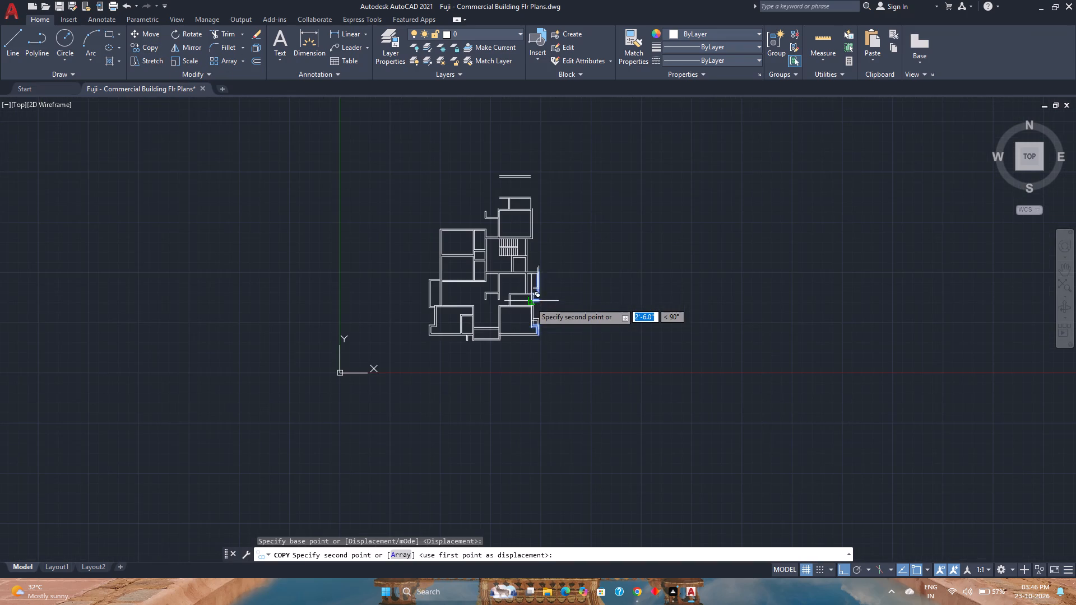
pyautogui.moveTo(537, 300); pyautogui.dragTo(531, 390, button='middle')
pyautogui.scroll(2, 510, 317)
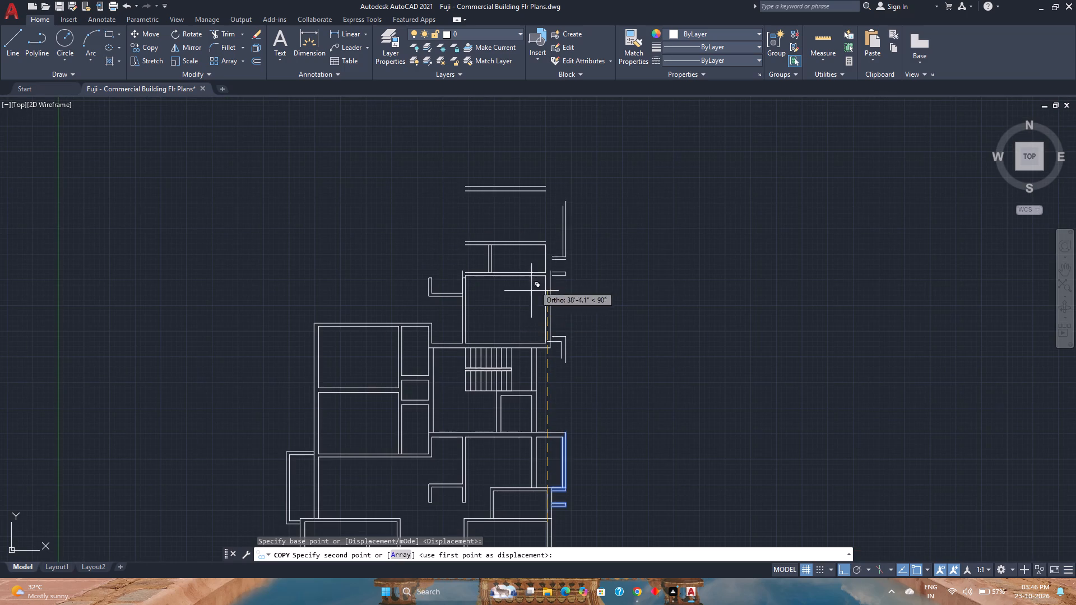
pyautogui.scroll(2, 540, 280)
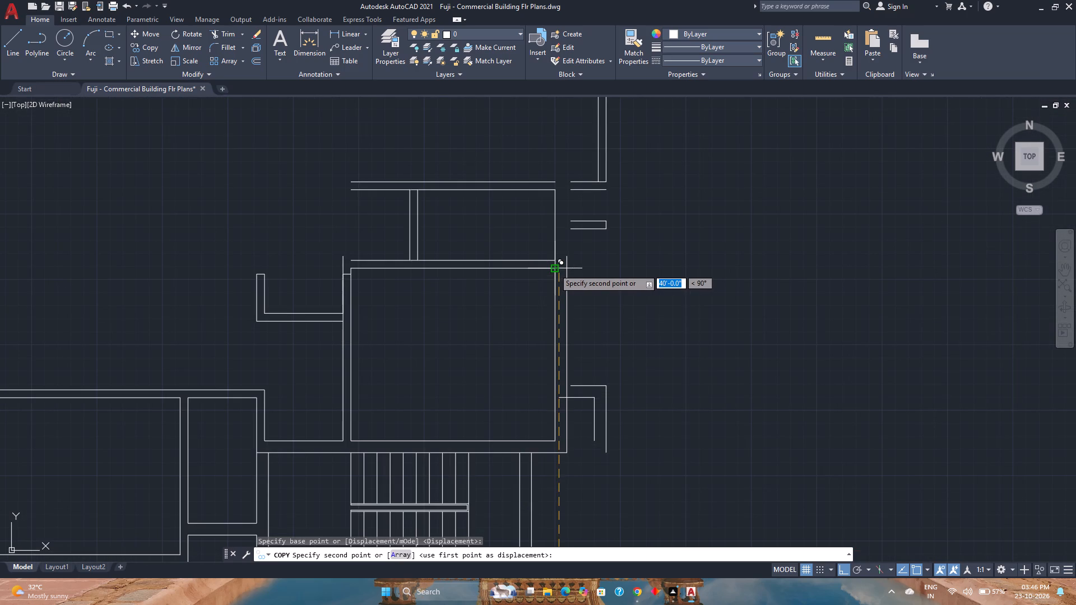
pyautogui.click(554, 269)
pyautogui.press('Escape')
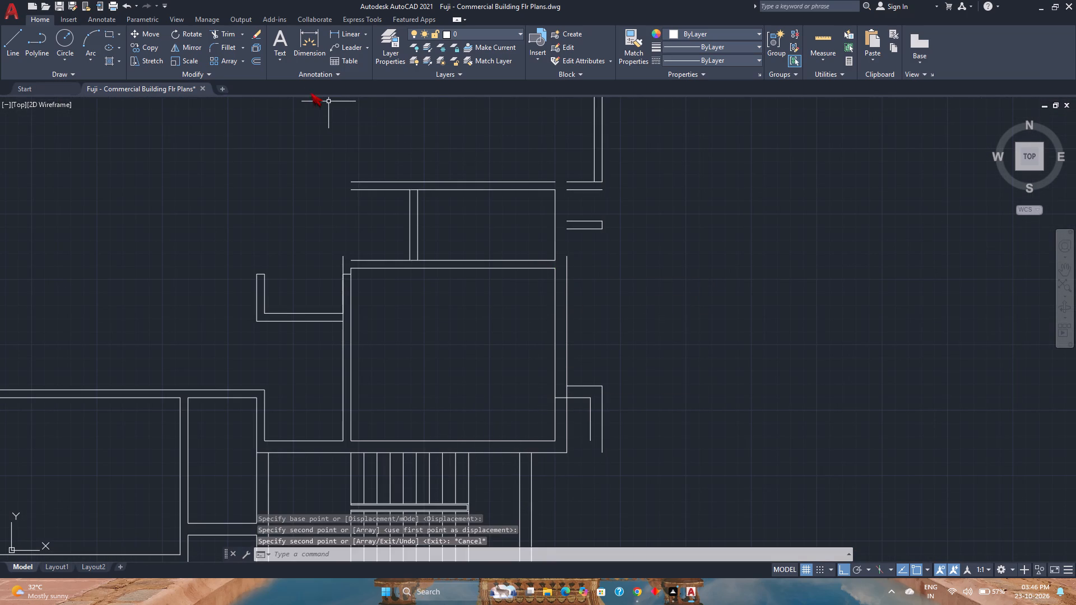
# Fillet the northern room's inner and outer south wall lines to the matching vertical lines of the copied projection at radius 0.
pyautogui.click(233, 50)
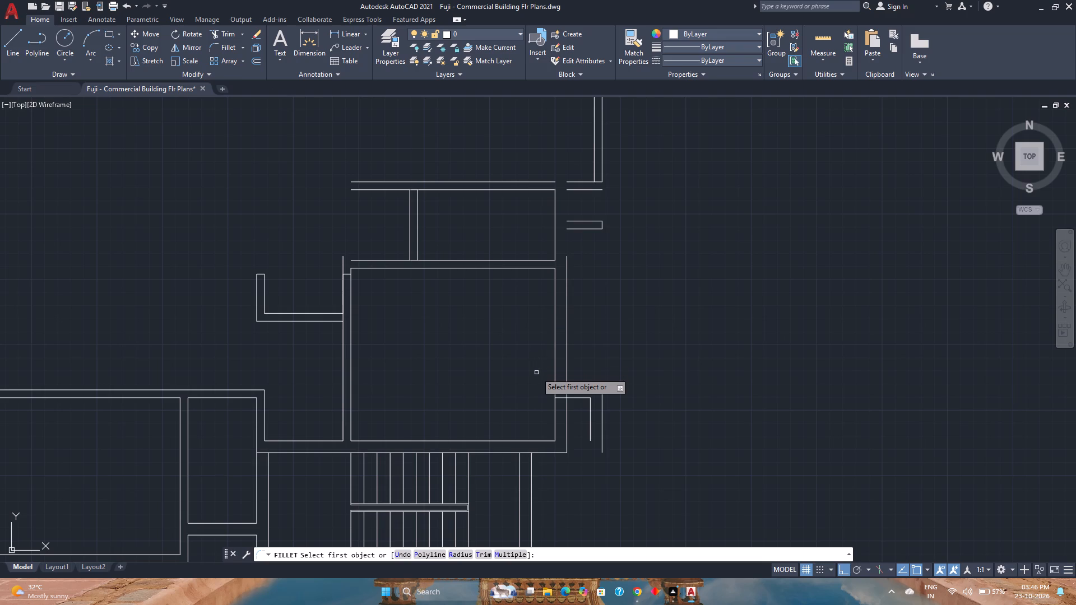
pyautogui.press('m')
pyautogui.press('Return')
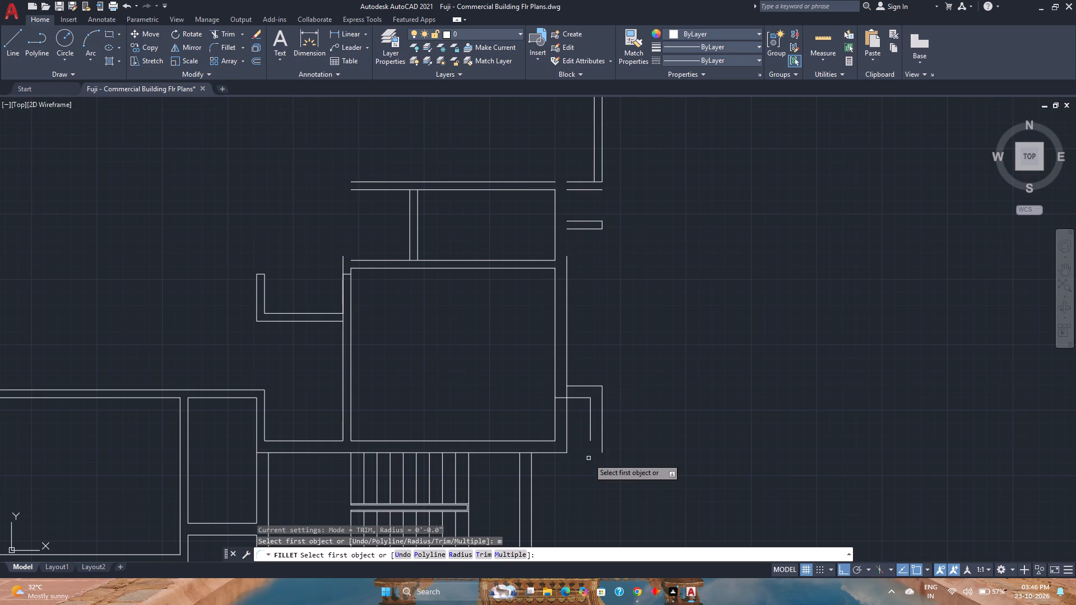
pyautogui.click(544, 440)
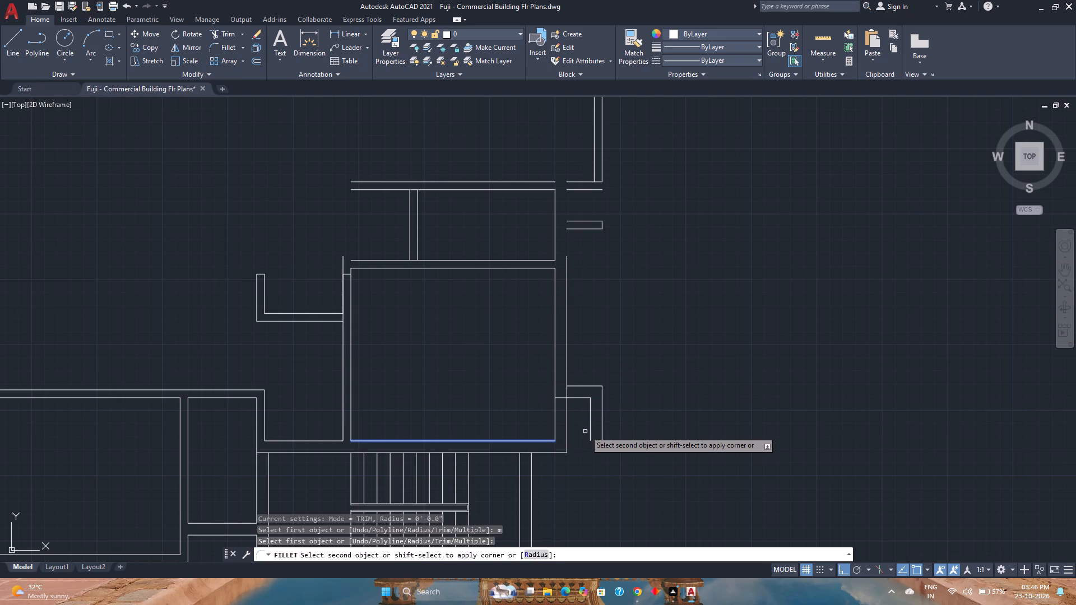
pyautogui.click(589, 427)
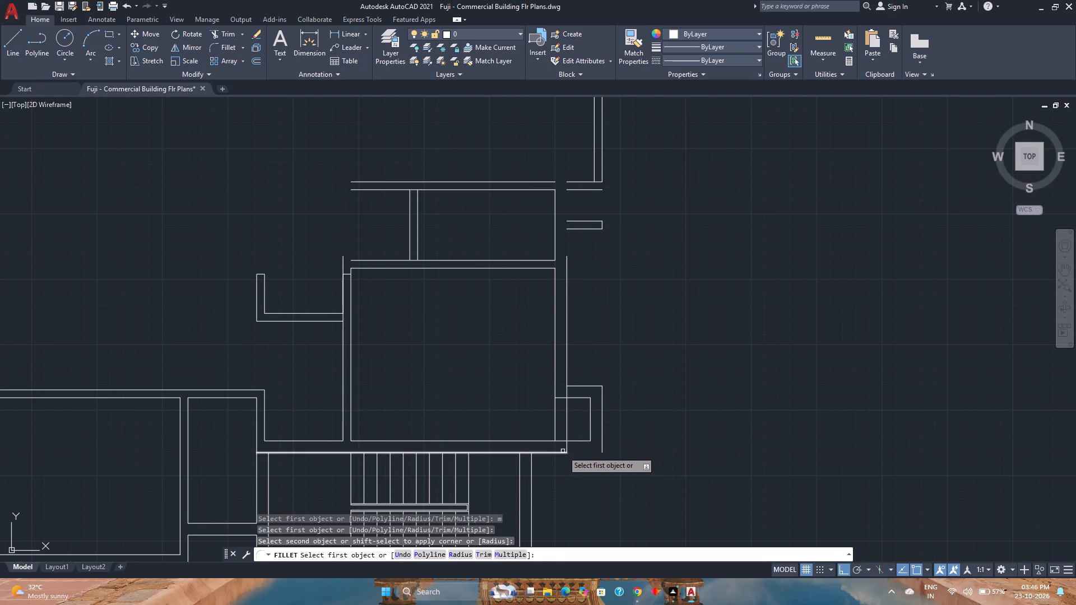
pyautogui.click(563, 451)
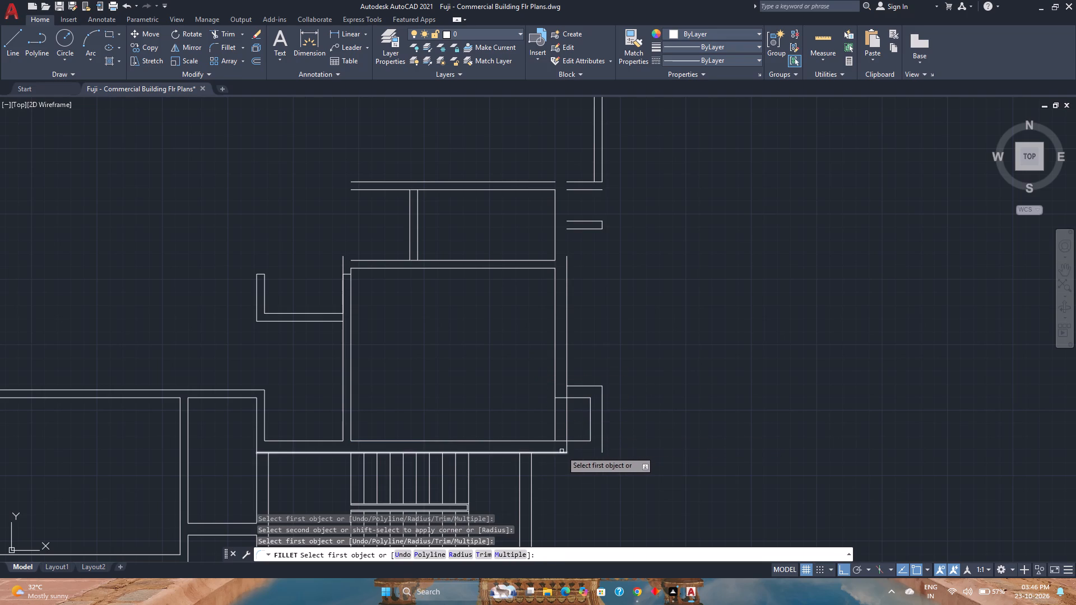
pyautogui.click(562, 452)
pyautogui.click(602, 445)
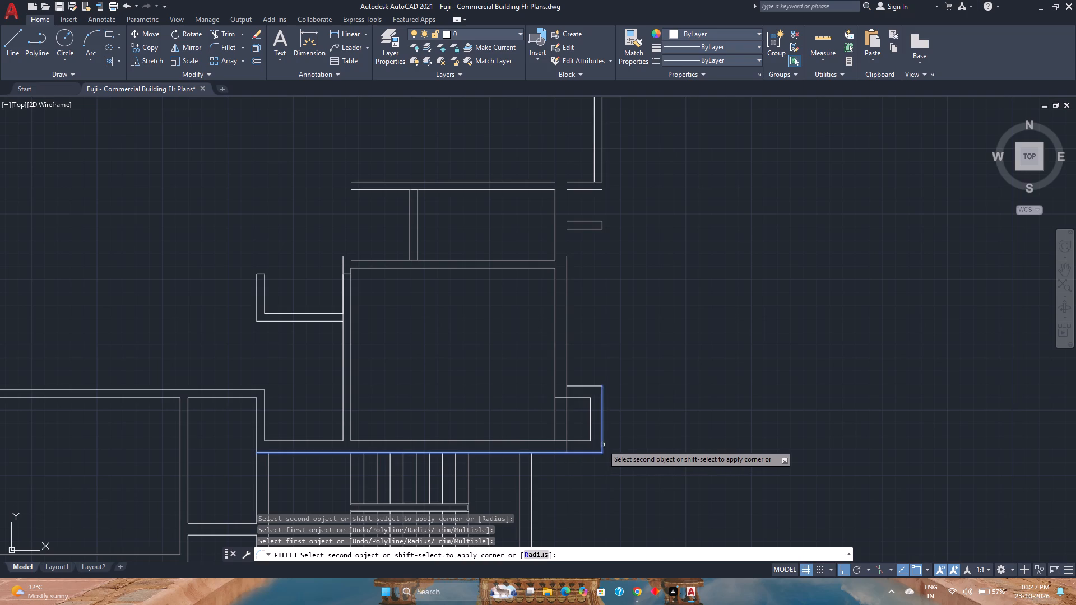
# Fillet the northern room's outer east wall line to the lower line of the copied stub wall.
pyautogui.scroll(-2, 623, 403)
pyautogui.scroll(1, 603, 353)
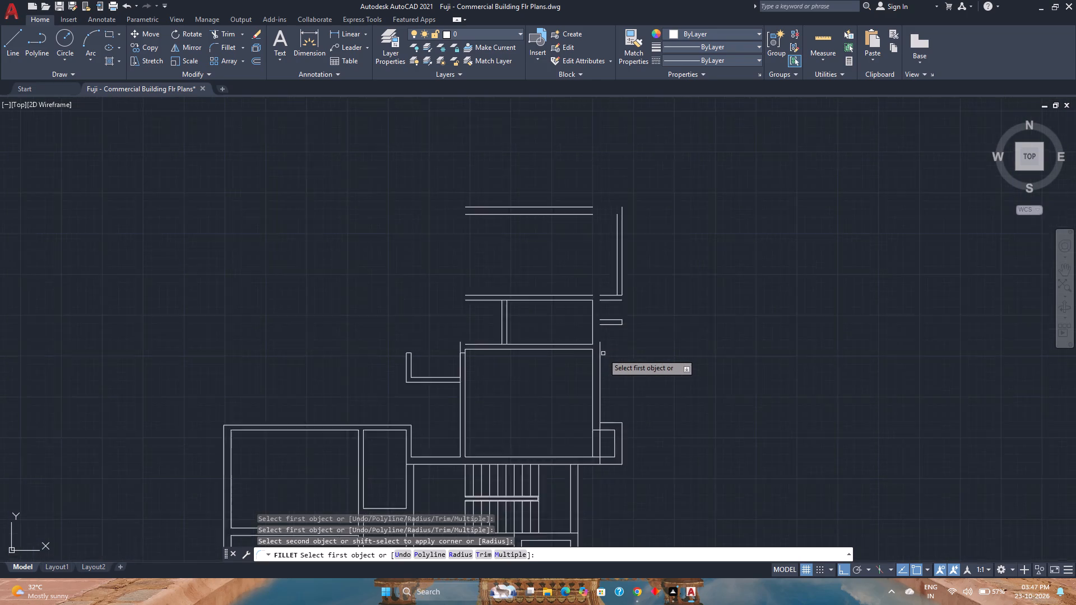
pyautogui.scroll(2, 603, 353)
pyautogui.moveTo(603, 352); pyautogui.dragTo(619, 432, button='middle')
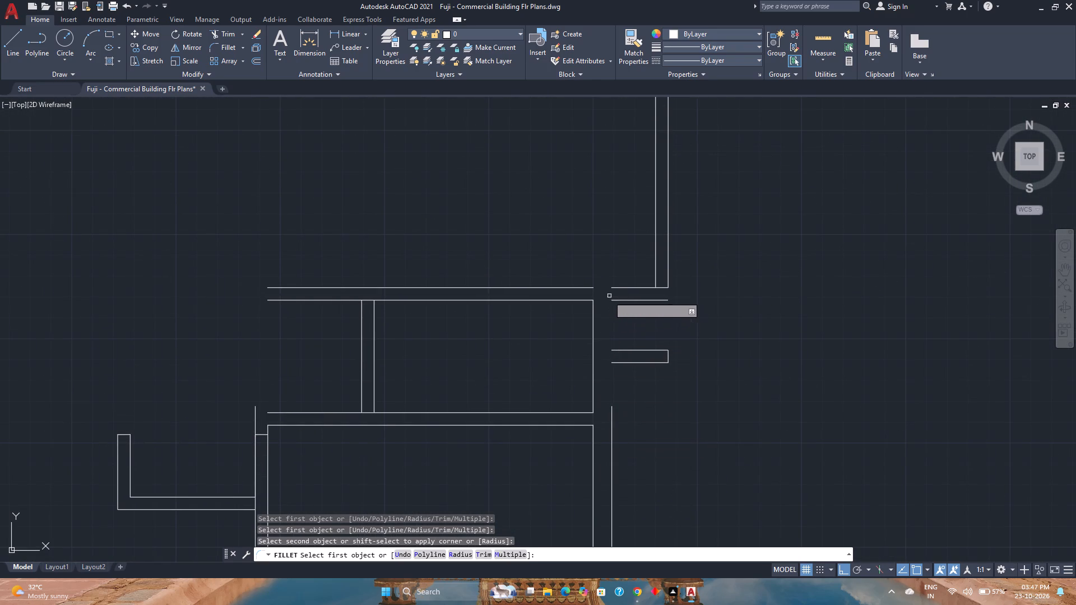
pyautogui.scroll(-2, 595, 302)
pyautogui.moveTo(595, 302); pyautogui.dragTo(602, 341, button='middle')
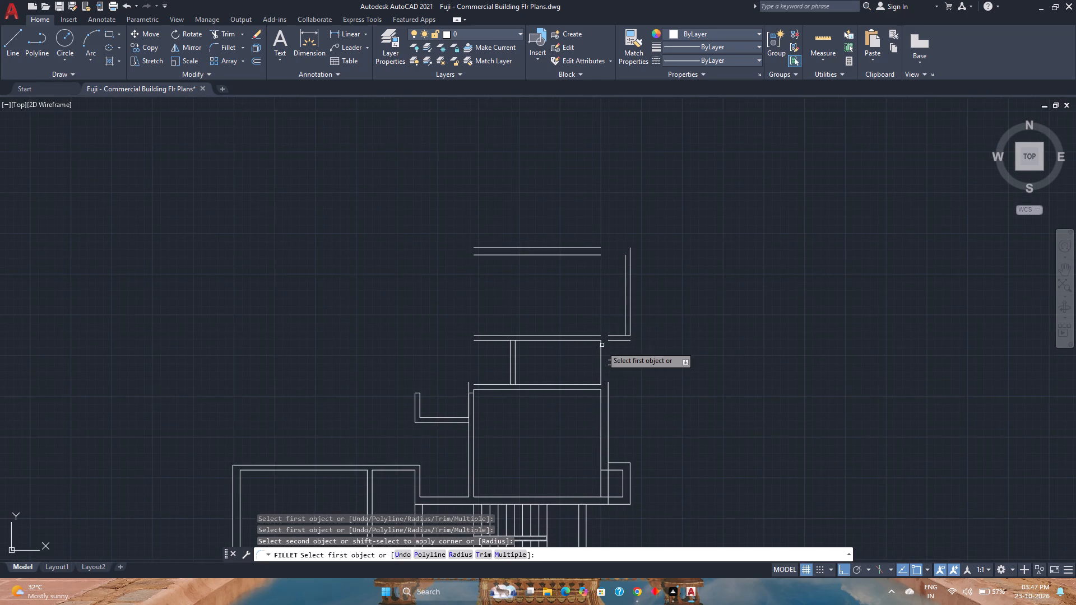
pyautogui.click(607, 391)
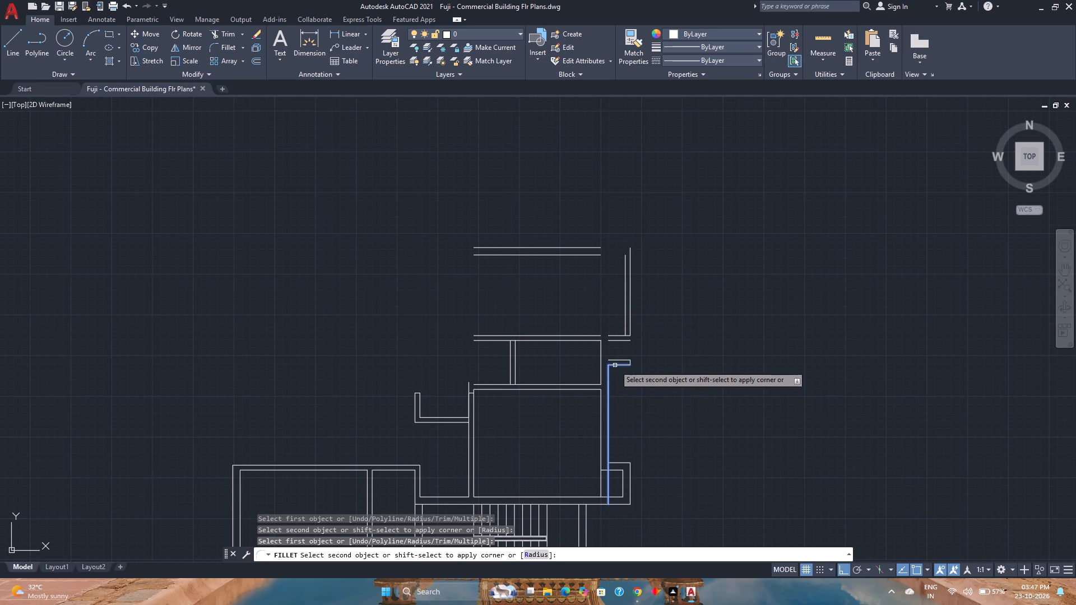
pyautogui.click(615, 365)
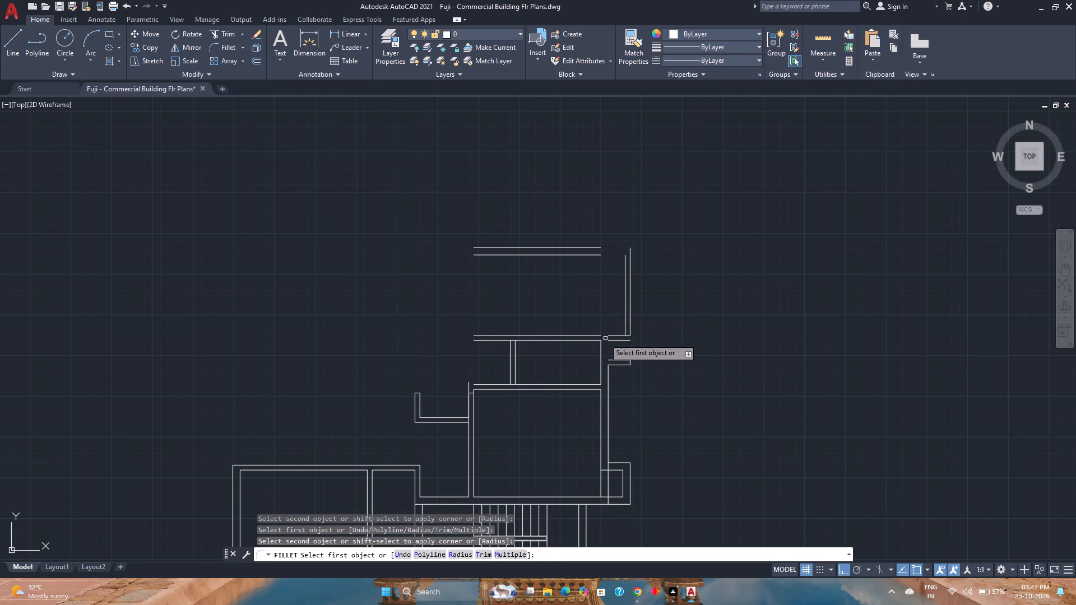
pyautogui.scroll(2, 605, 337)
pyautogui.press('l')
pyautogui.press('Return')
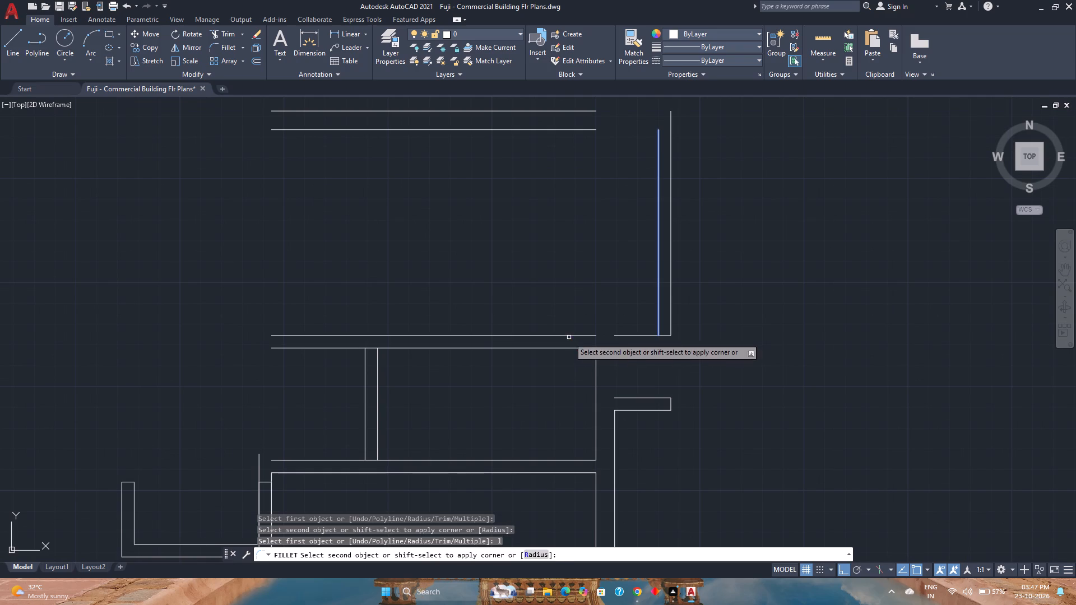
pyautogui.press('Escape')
# Draw a vertical line from the copied horizontal wall's lower west end down to the stub wall's upper line.
pyautogui.press('l')
pyautogui.press('Return')
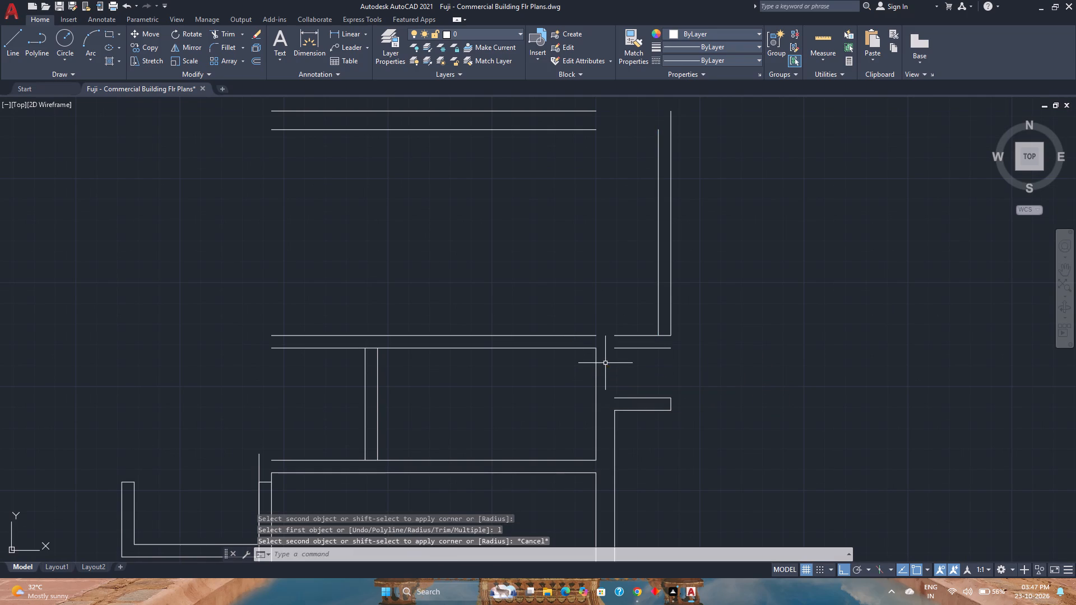
pyautogui.scroll(1, 606, 363)
pyautogui.click(620, 341)
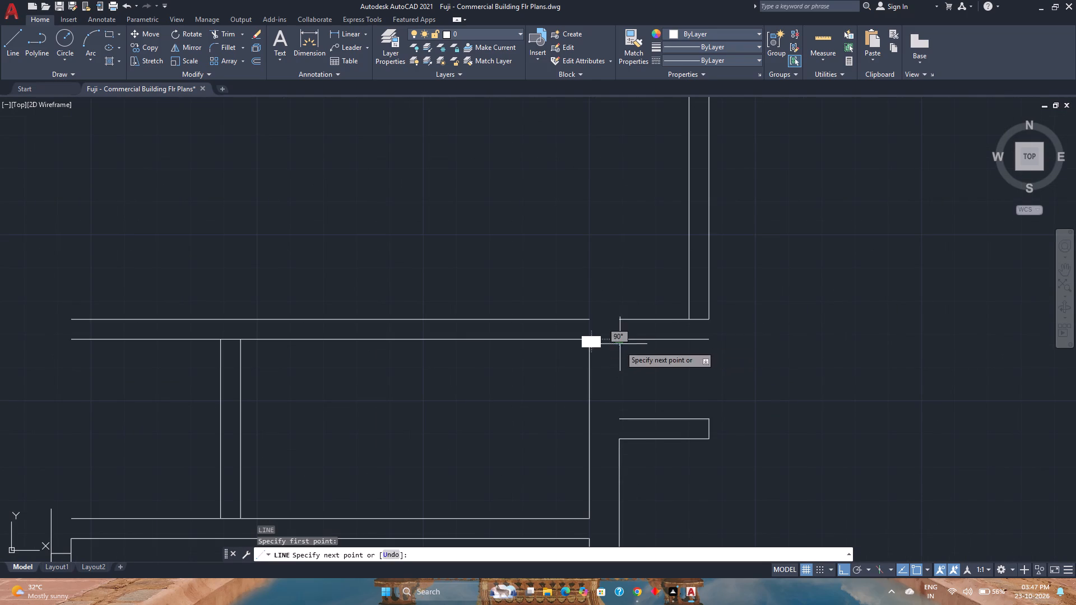
pyautogui.click(617, 417)
pyautogui.press('Escape')
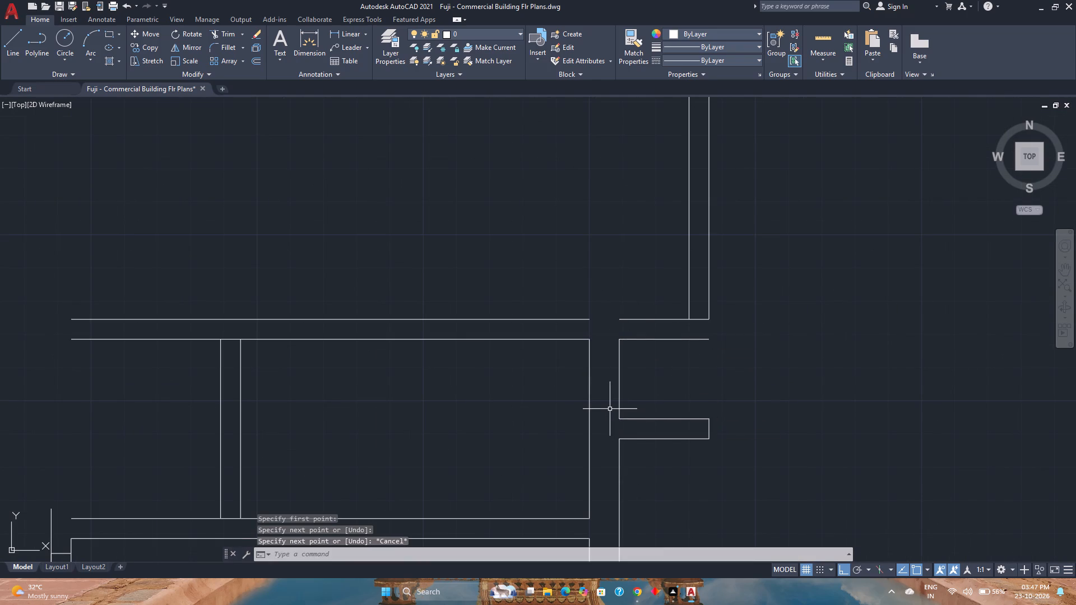
# Draw a short vertical line closing the east end of the copied horizontal wall, between its upper and lower lines.
pyautogui.scroll(-2, 610, 408)
pyautogui.scroll(1, 680, 373)
pyautogui.press('l')
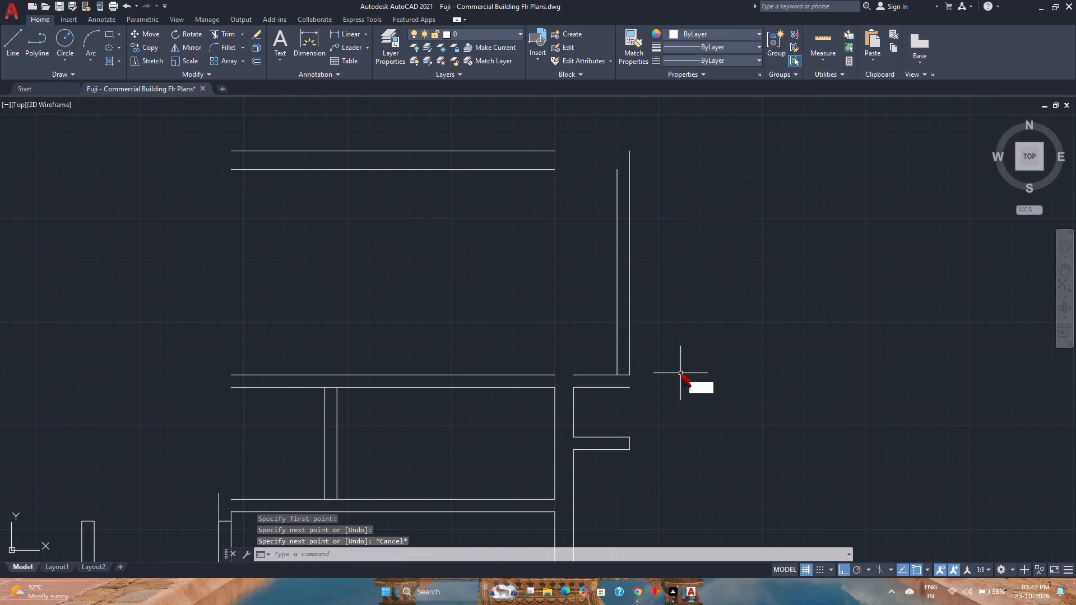
pyautogui.press('Return')
pyautogui.scroll(3, 652, 371)
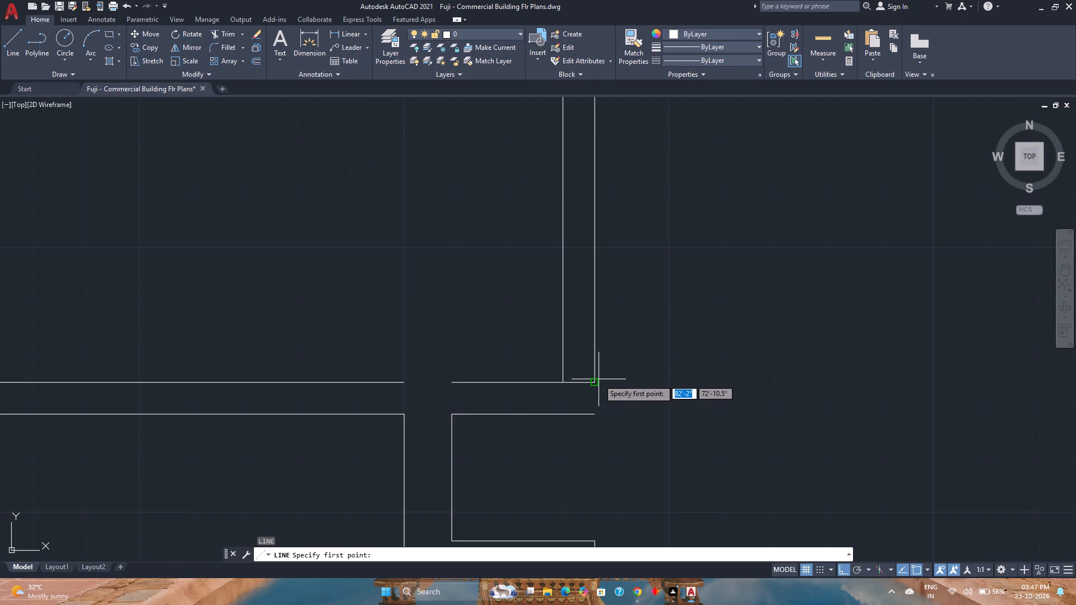
pyautogui.click(597, 380)
pyautogui.click(593, 413)
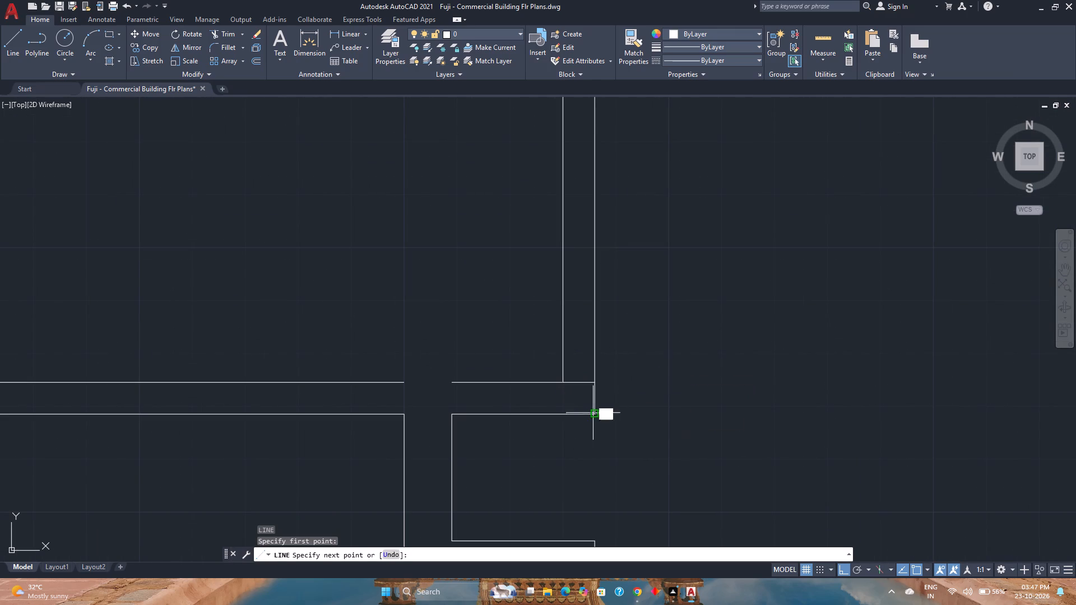
pyautogui.press('Escape')
# Join the small rooms' northern outer wall line and the collinear upper line of the copied wall into one line.
pyautogui.click(509, 397)
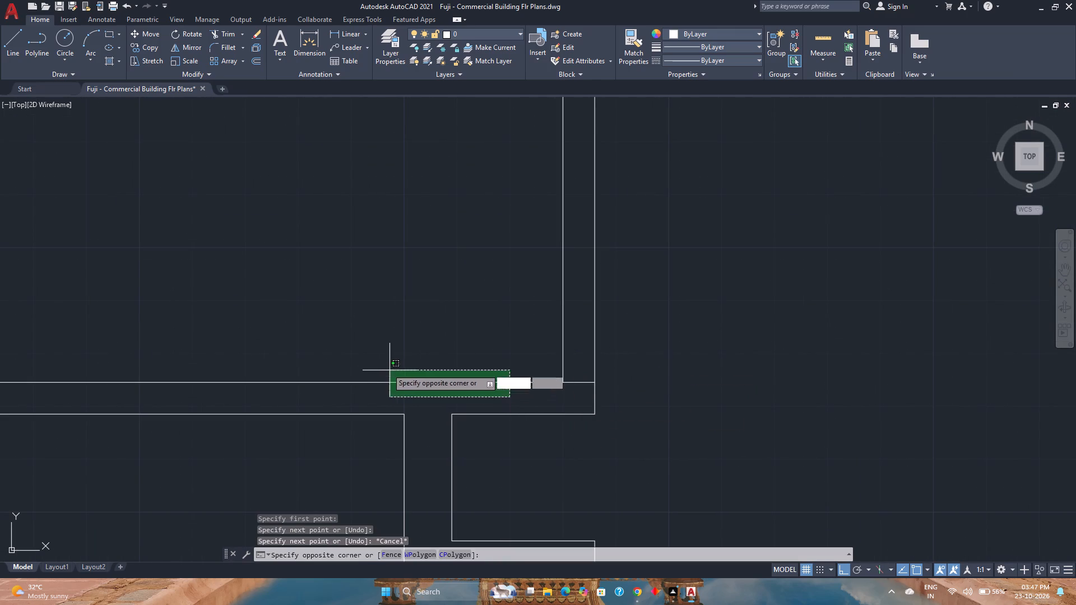
pyautogui.click(380, 364)
pyautogui.press('j')
pyautogui.press('Return')
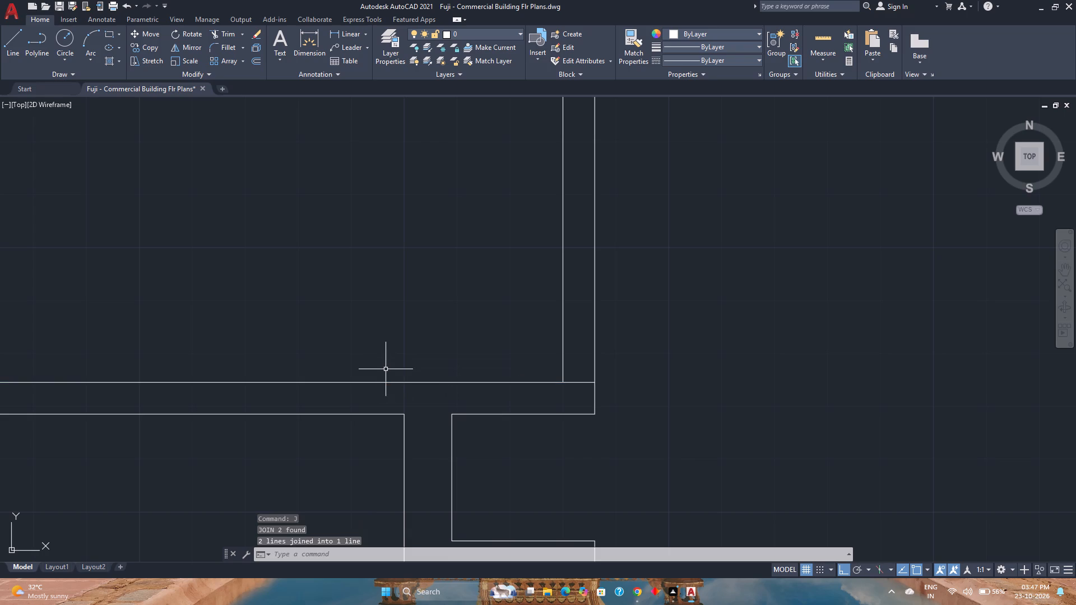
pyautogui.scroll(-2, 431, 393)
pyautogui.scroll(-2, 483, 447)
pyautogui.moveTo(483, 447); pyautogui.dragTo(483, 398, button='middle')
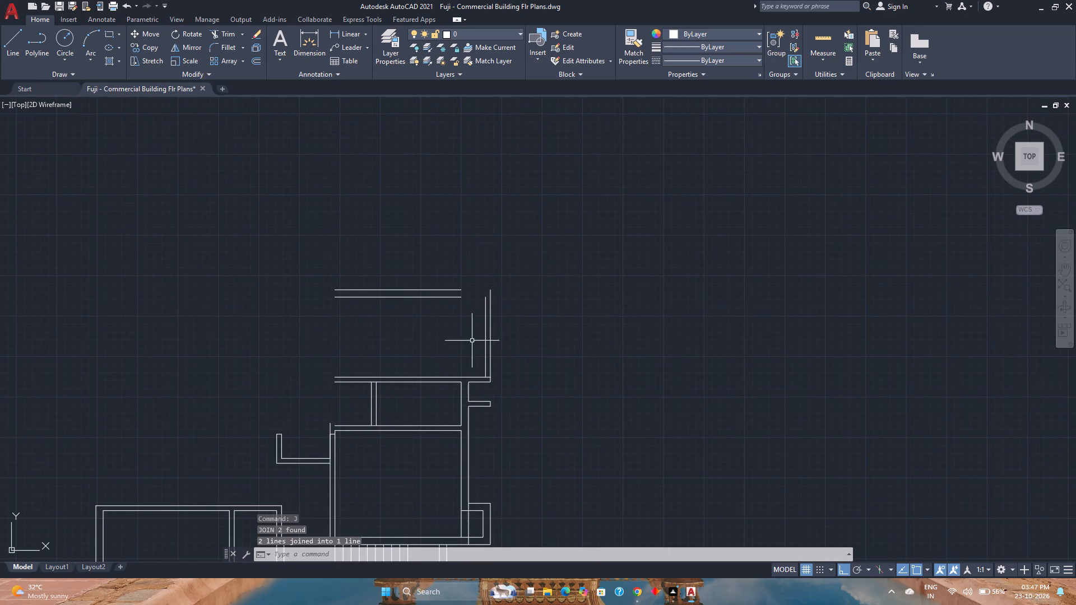
# Measure the northern room's wall lengths and clear height with the quick Measure tool.
pyautogui.click(831, 41)
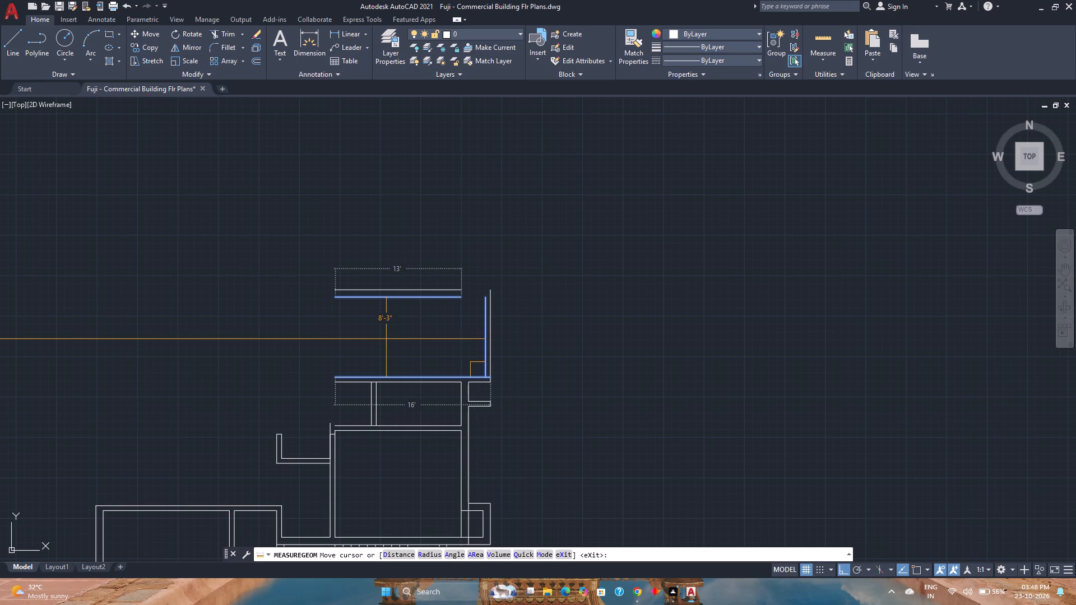
pyautogui.press('Escape')
# Offset the northern room's inner east wall line 4' west, and offset that new line 9" further west to form a partition.
pyautogui.scroll(1, 489, 301)
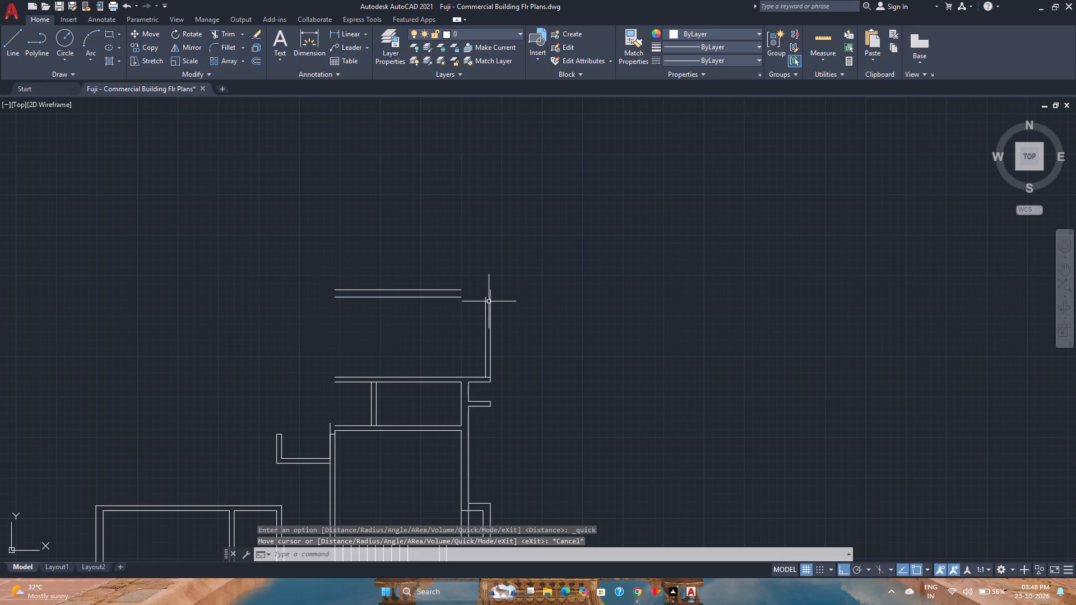
pyautogui.scroll(1, 489, 301)
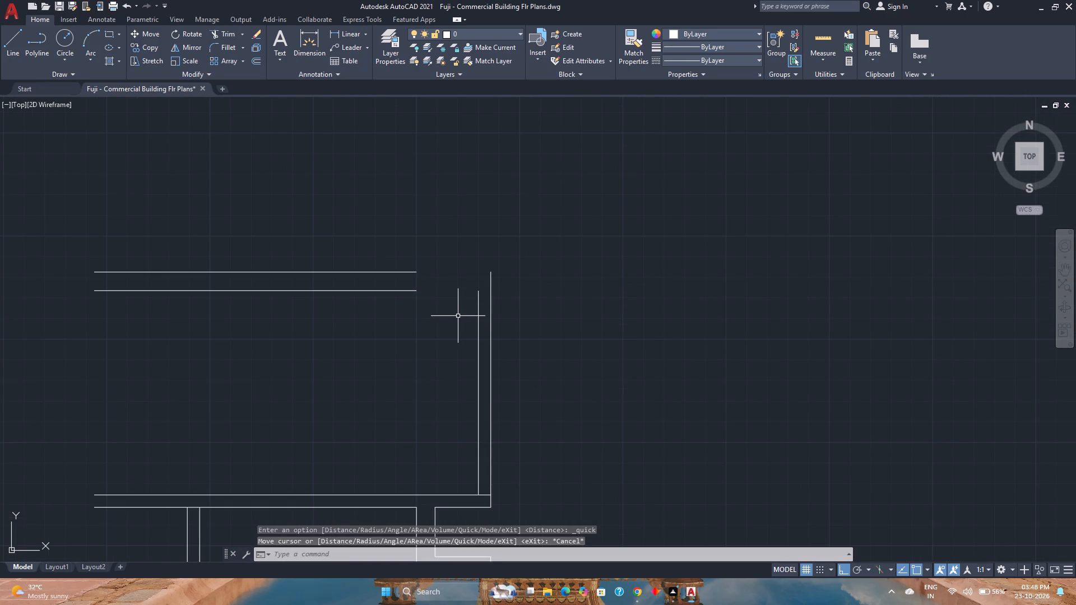
pyautogui.click(256, 62)
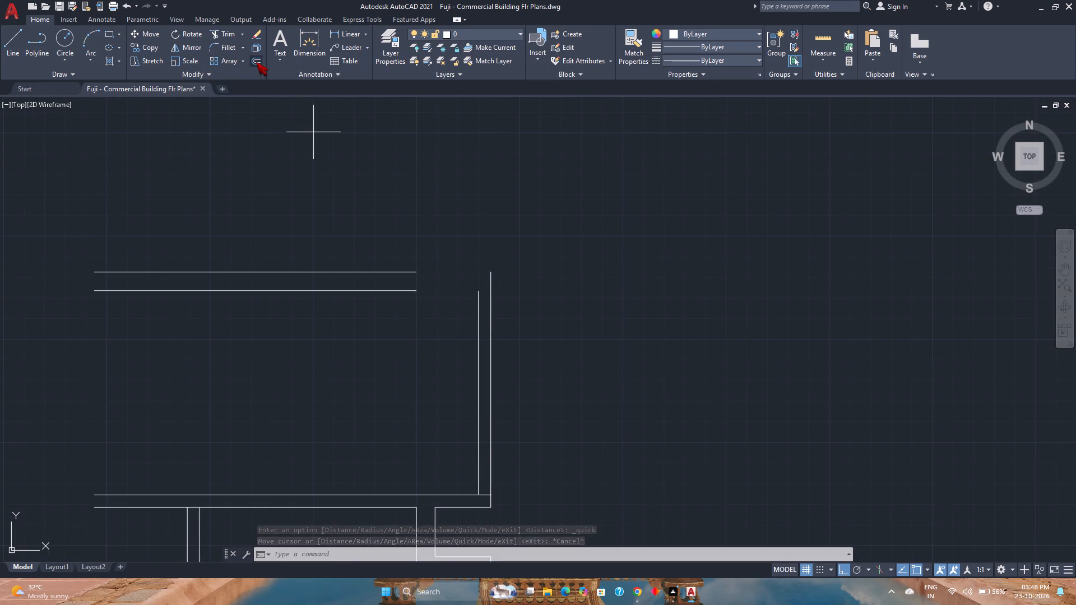
pyautogui.press('4')
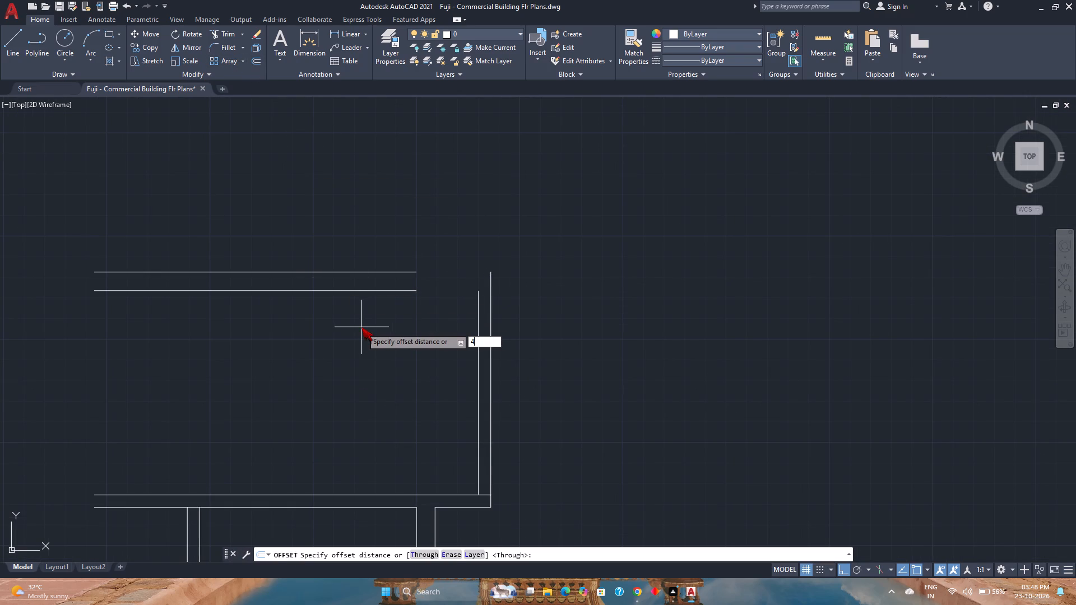
pyautogui.press("'")
pyautogui.press('Return')
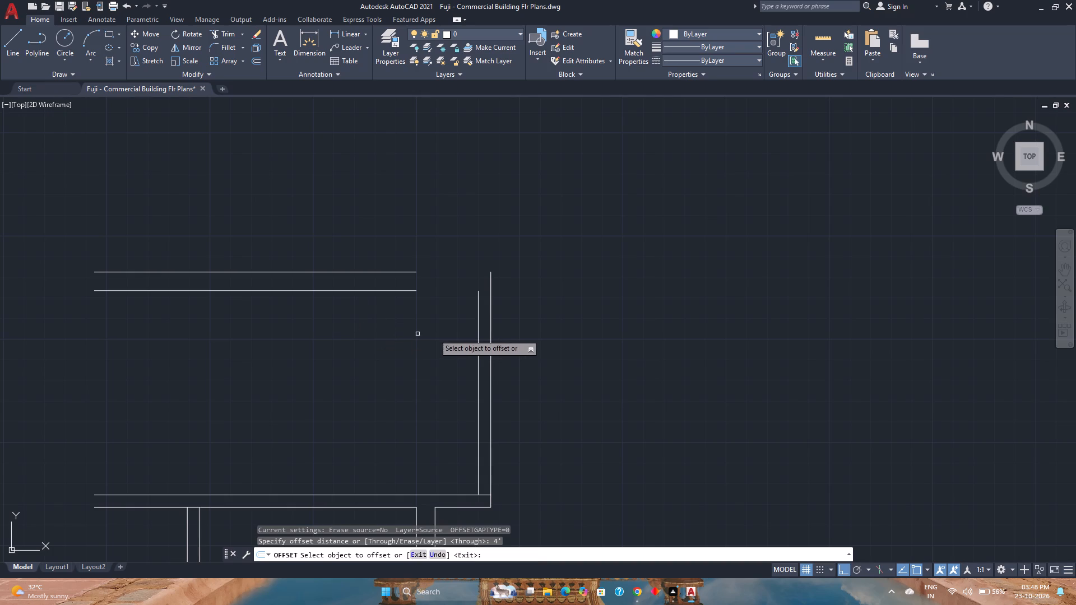
pyautogui.click(478, 347)
pyautogui.click(341, 347)
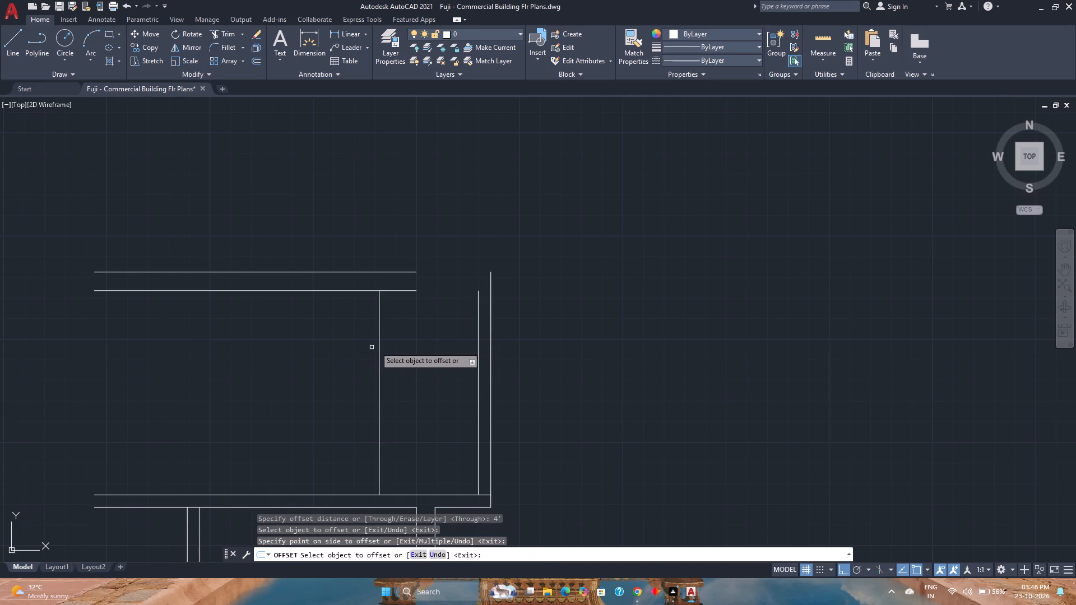
pyautogui.click(378, 344)
pyautogui.press('9')
pyautogui.press('Return')
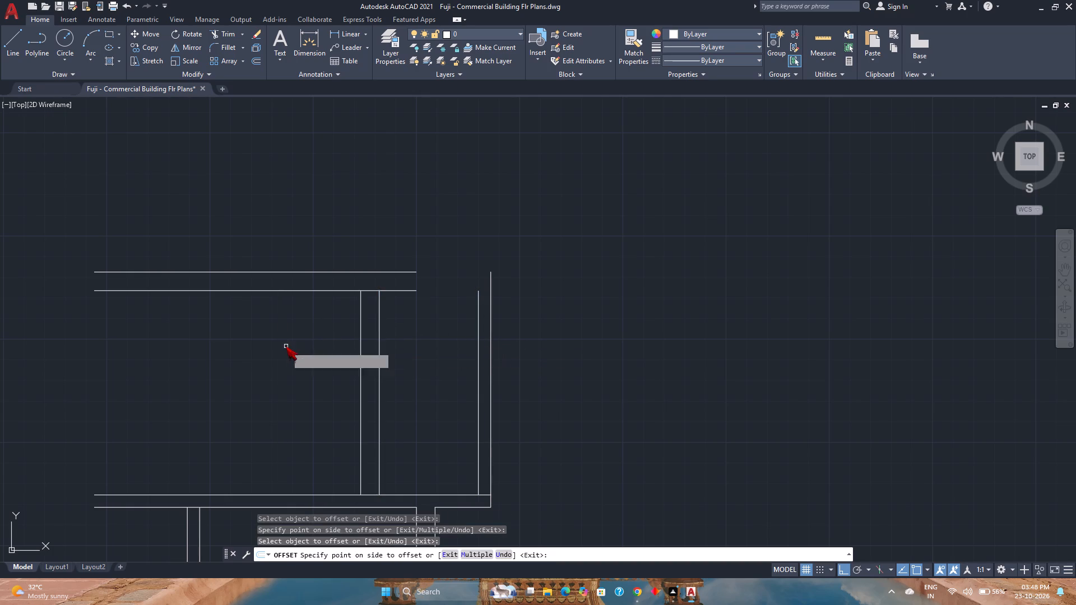
# Offset the partition's west line 11' west, and offset the resulting line 6" further west to form the northern room's west wall.
pyautogui.scroll(-1, 303, 355)
pyautogui.moveTo(303, 355); pyautogui.dragTo(333, 354, button='middle')
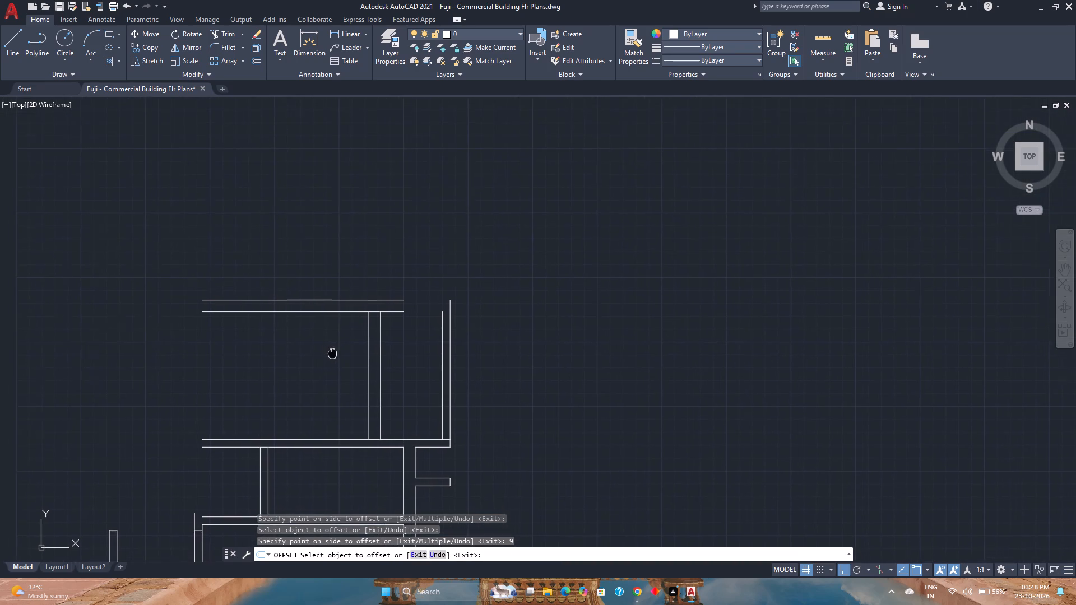
pyautogui.moveTo(333, 354); pyautogui.dragTo(336, 361, button='middle')
pyautogui.middleClick(336, 361)
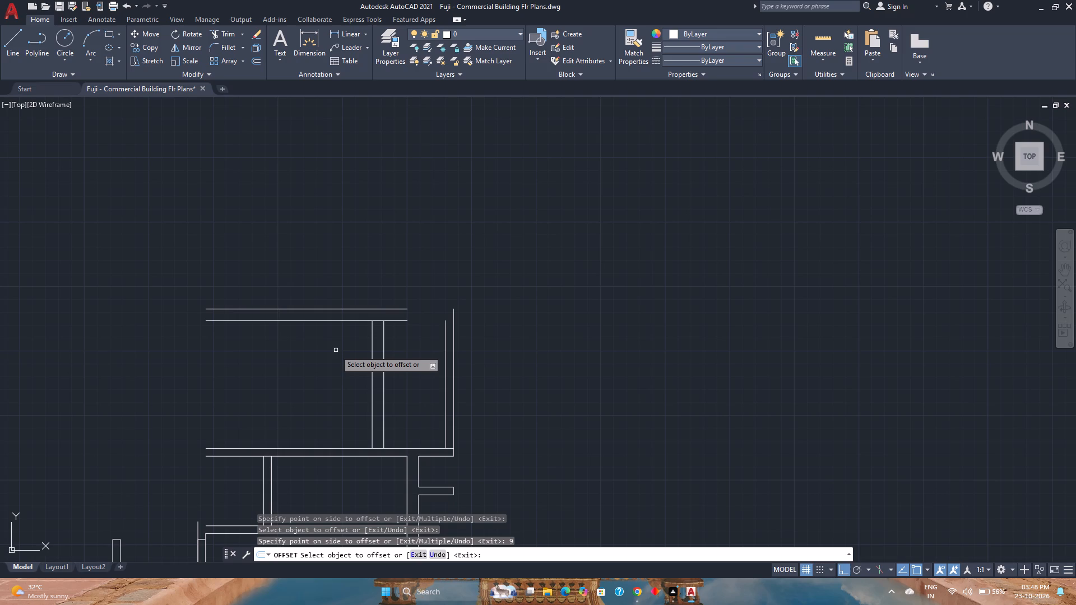
pyautogui.click(372, 341)
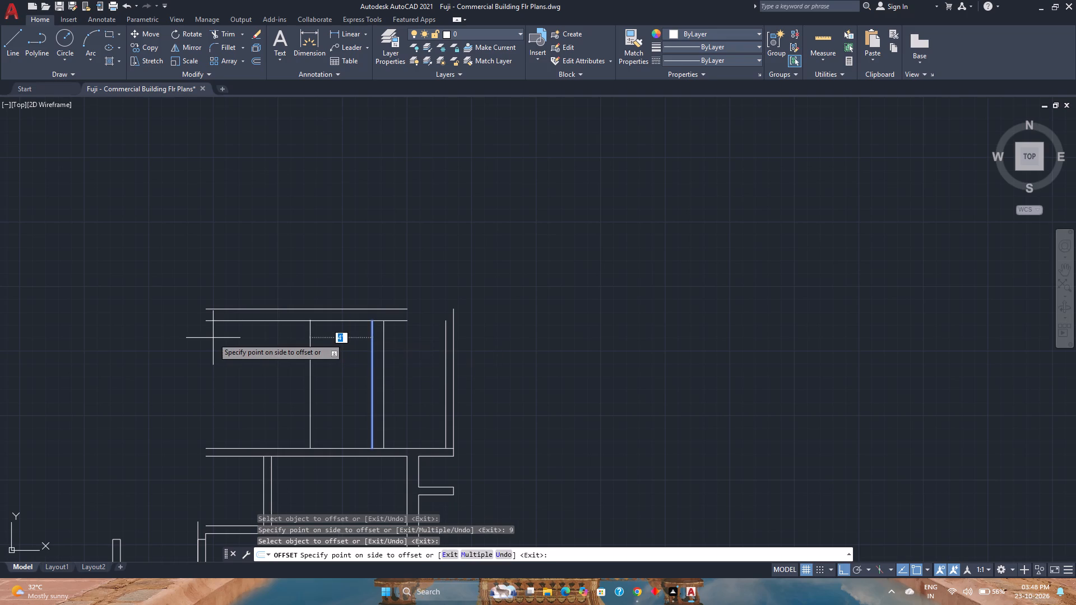
pyautogui.write("11'")
pyautogui.press('Return')
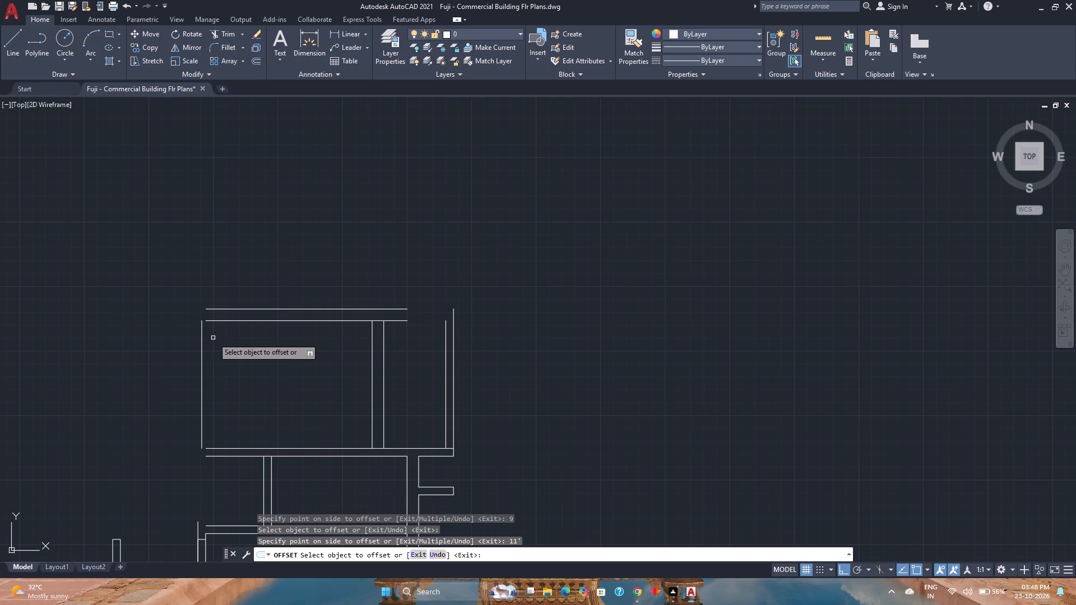
pyautogui.click(201, 367)
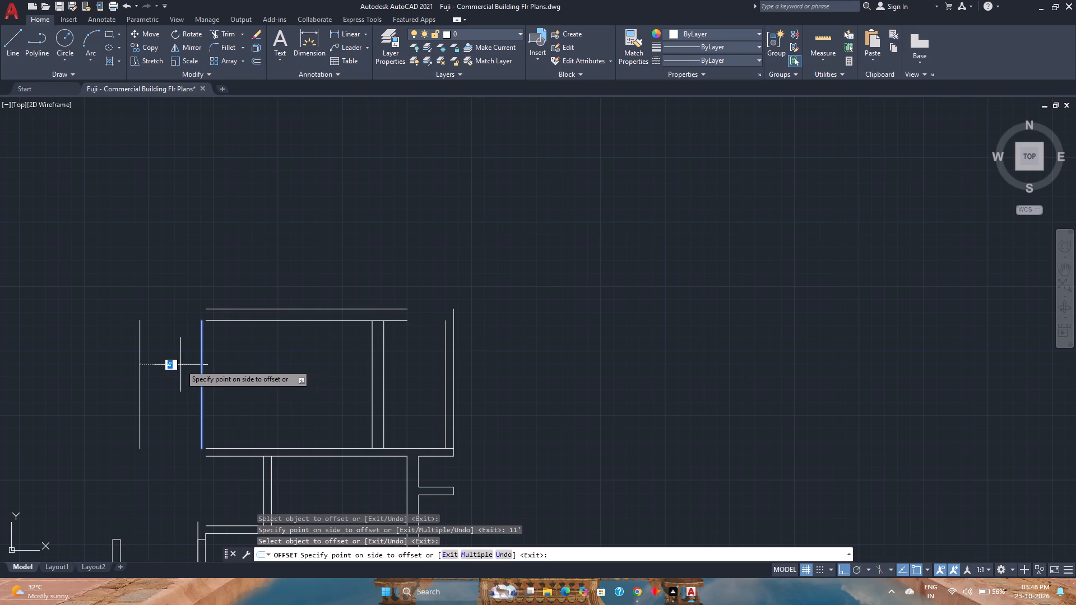
pyautogui.press('6')
pyautogui.press('Return')
pyautogui.scroll(-2, 285, 384)
pyautogui.moveTo(285, 384); pyautogui.dragTo(332, 342, button='middle')
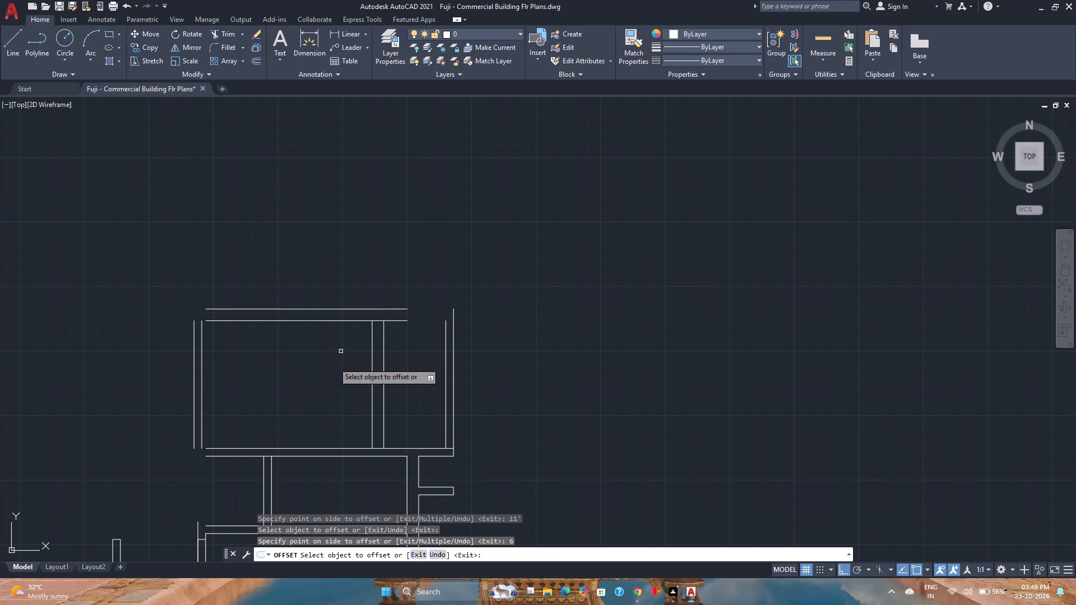
pyautogui.scroll(-1, 333, 362)
pyautogui.press('Escape')
# Fillet the inner and outer wall lines at the northern room's northeast corner, using the Multiple option.
pyautogui.moveTo(318, 371); pyautogui.dragTo(443, 321, button='middle')
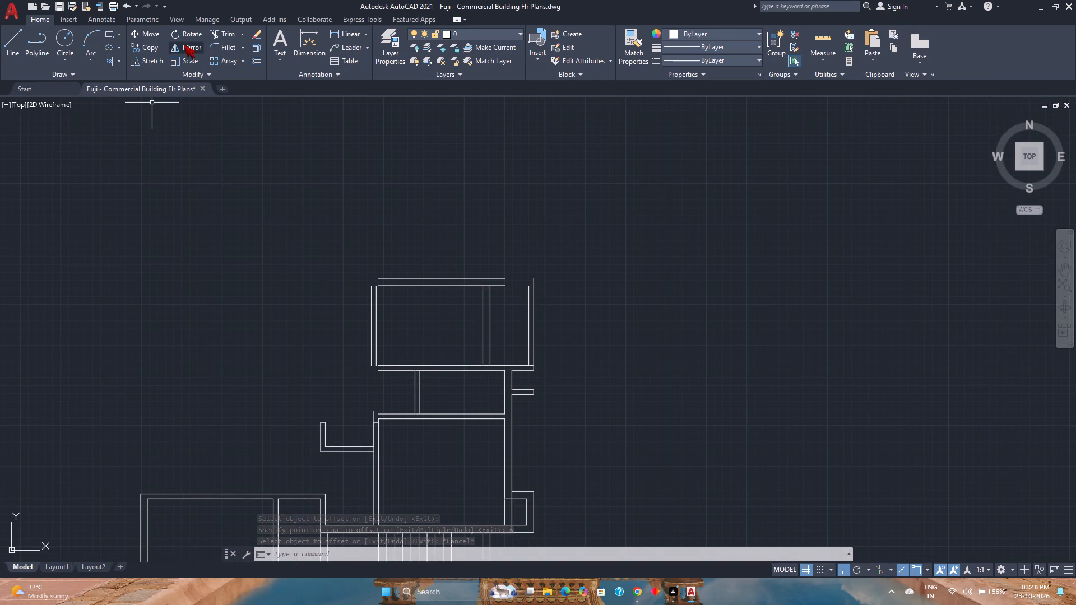
pyautogui.click(221, 52)
pyautogui.press('m')
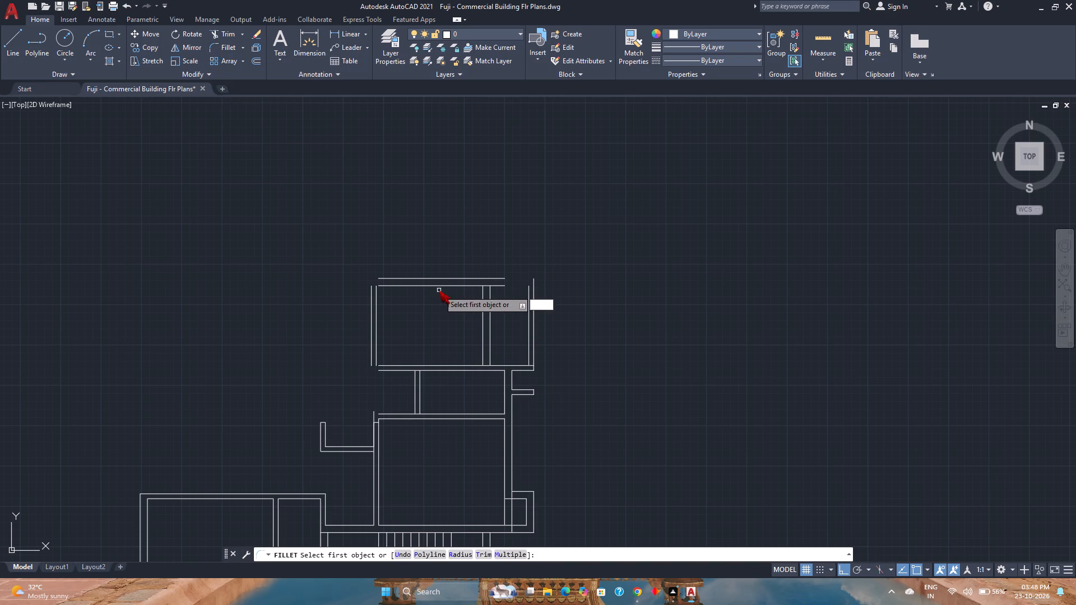
pyautogui.press('Return')
pyautogui.scroll(4, 496, 285)
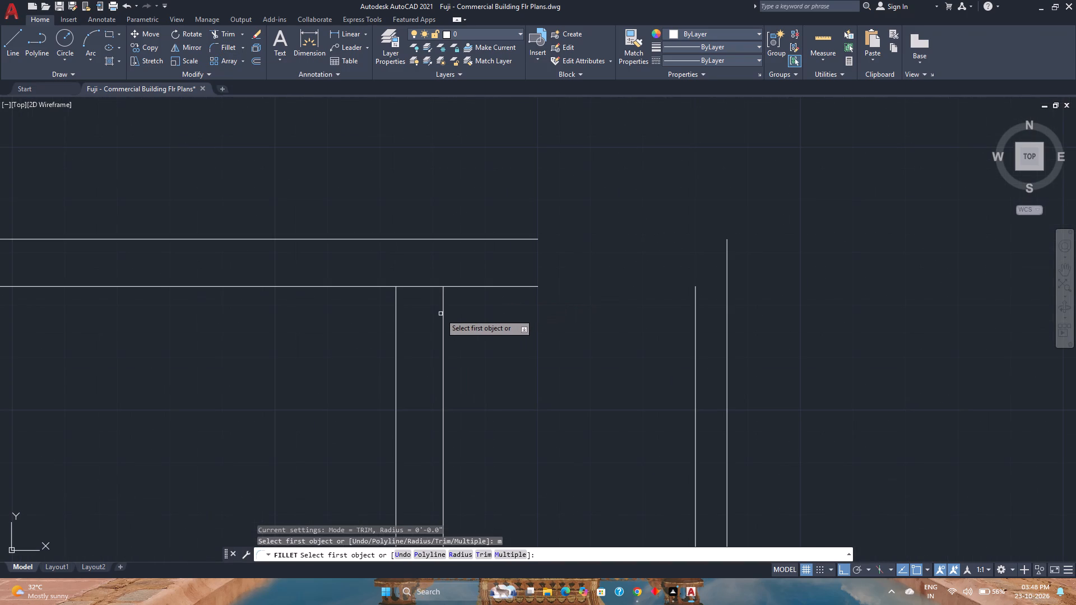
pyautogui.click(503, 288)
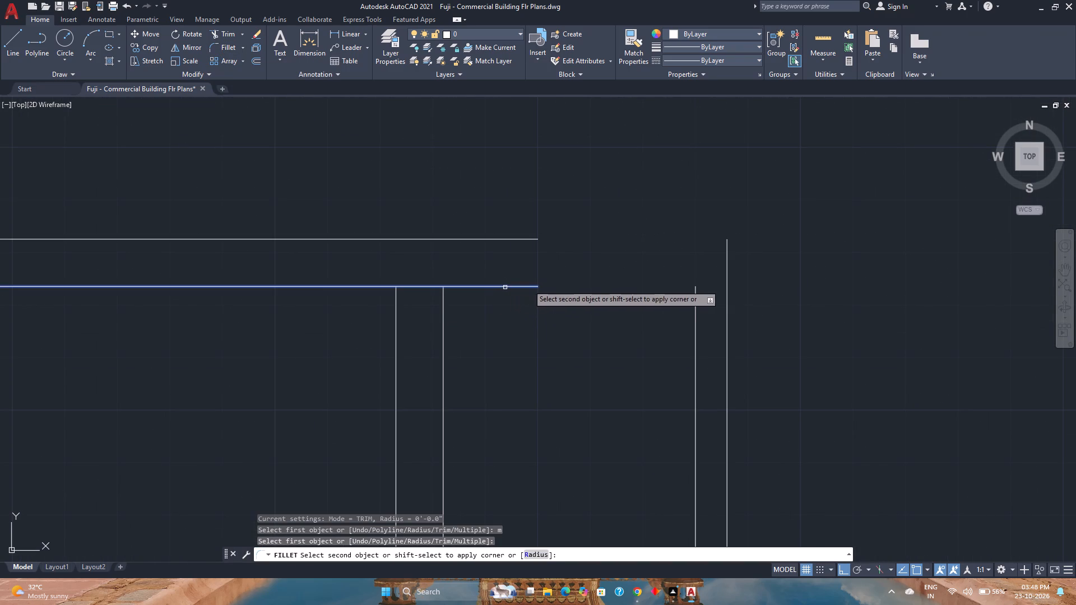
pyautogui.click(695, 295)
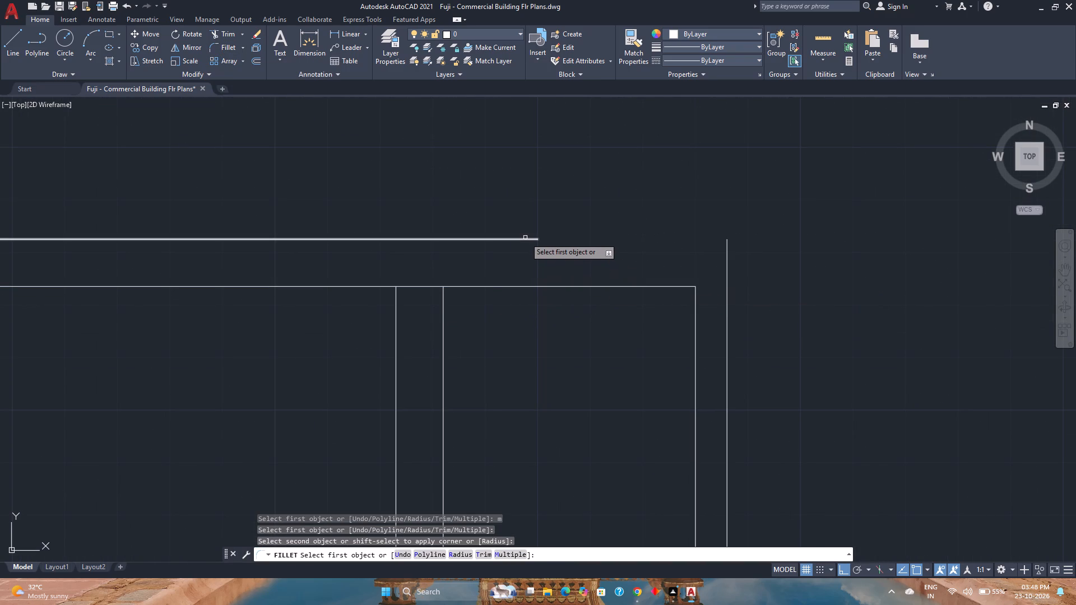
pyautogui.click(525, 238)
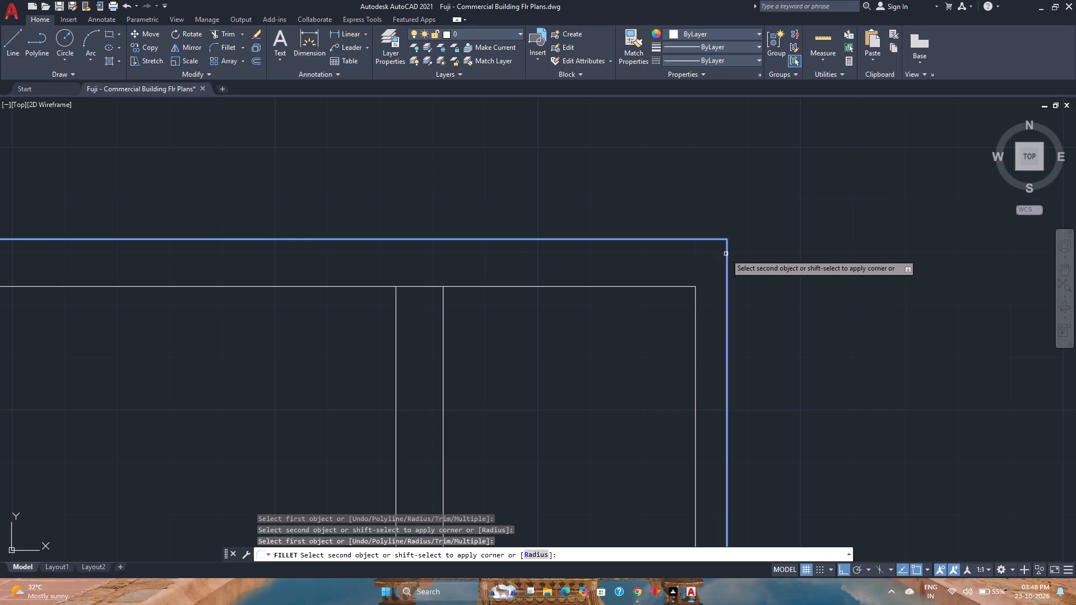
pyautogui.click(726, 254)
# Fillet the northern room's inner and outer wall lines at the southwest corner and its outer lines at the northwest corner.
pyautogui.scroll(-5, 435, 283)
pyautogui.moveTo(332, 311); pyautogui.dragTo(424, 308, button='middle')
pyautogui.middleClick(424, 308)
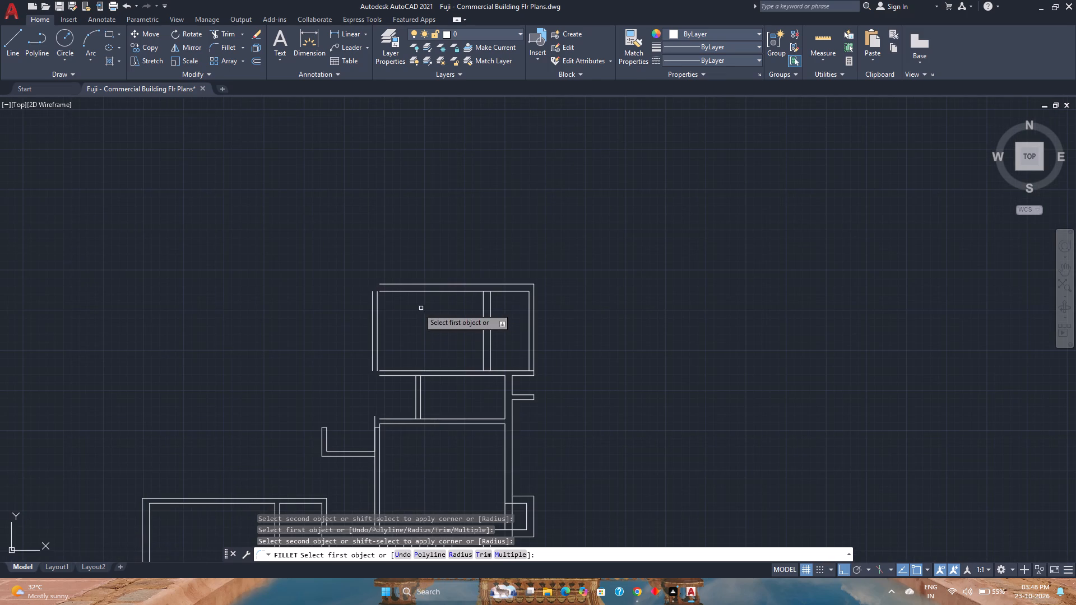
pyautogui.click(391, 370)
pyautogui.click(375, 357)
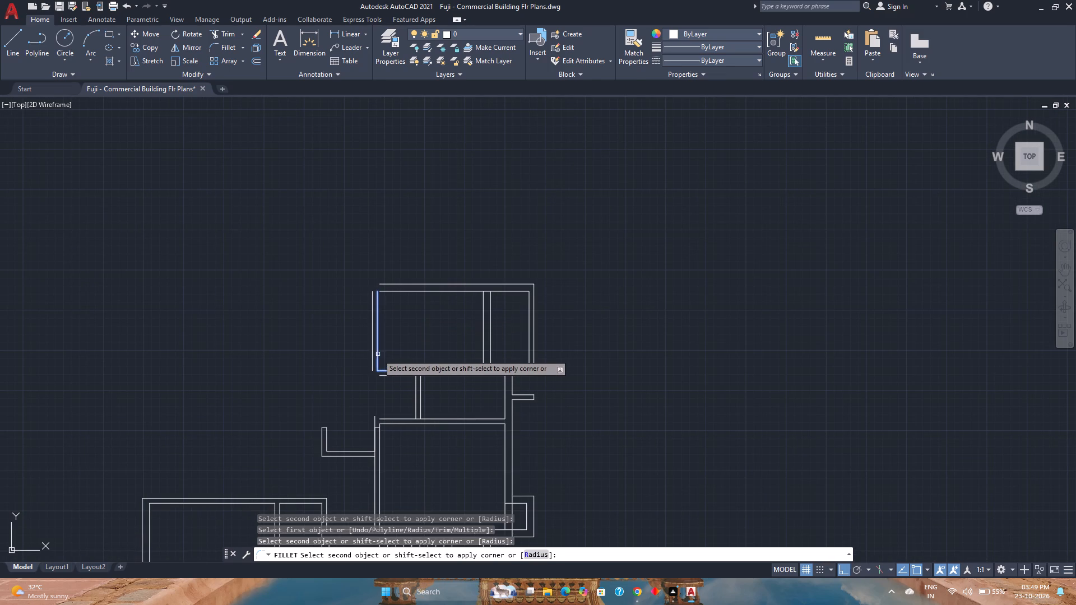
pyautogui.click(378, 353)
pyautogui.click(383, 375)
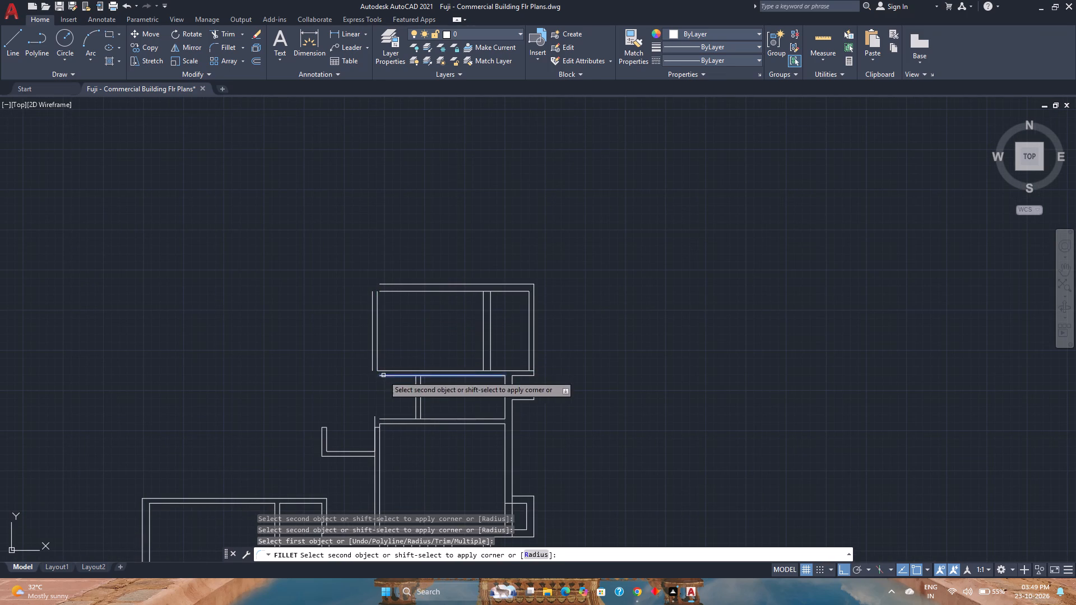
pyautogui.click(372, 360)
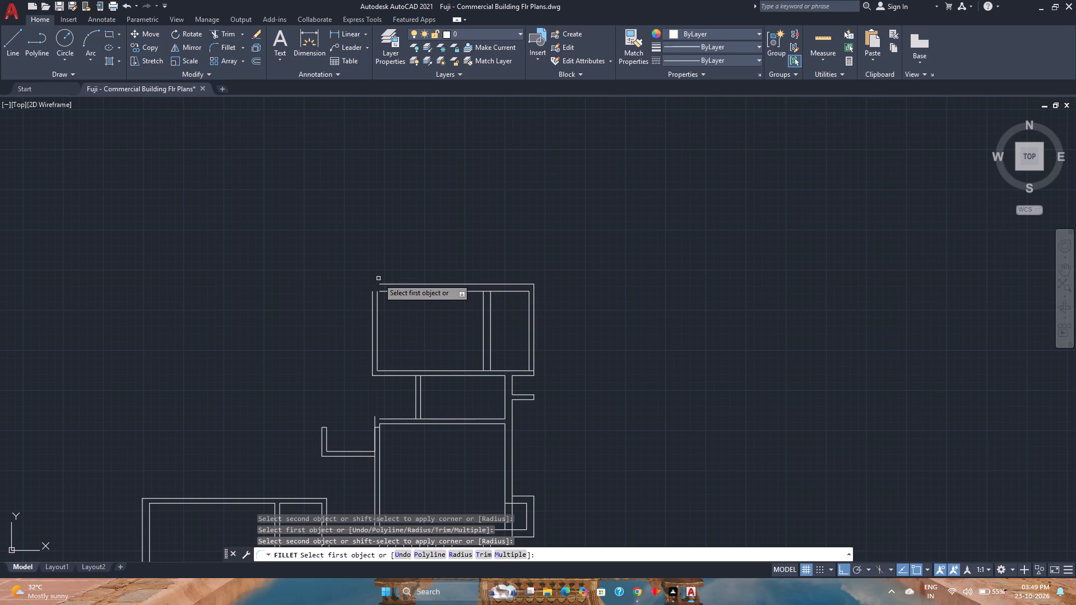
pyautogui.click(383, 283)
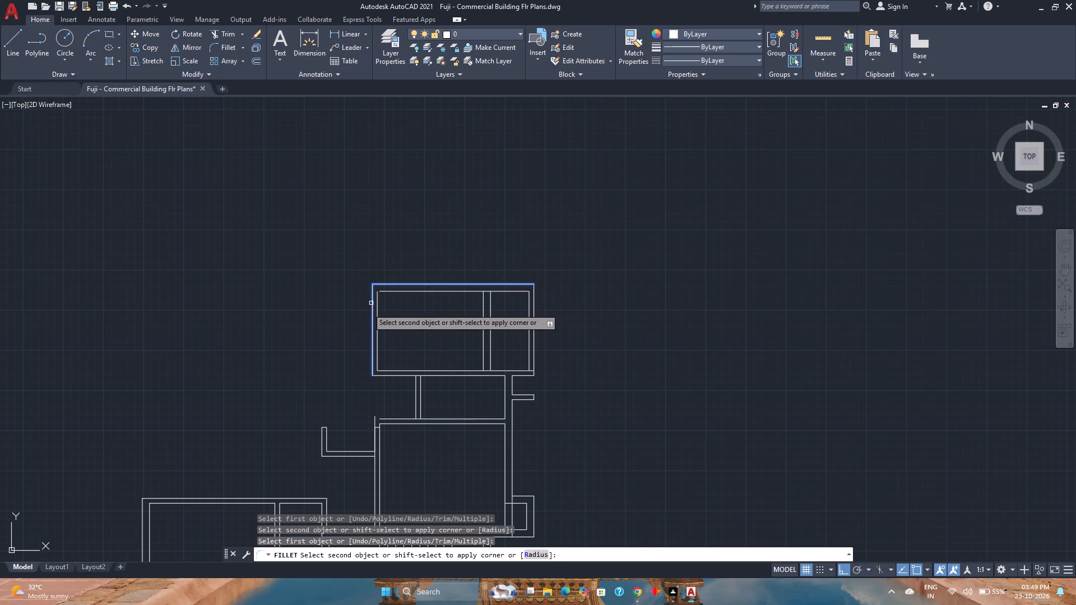
pyautogui.click(373, 309)
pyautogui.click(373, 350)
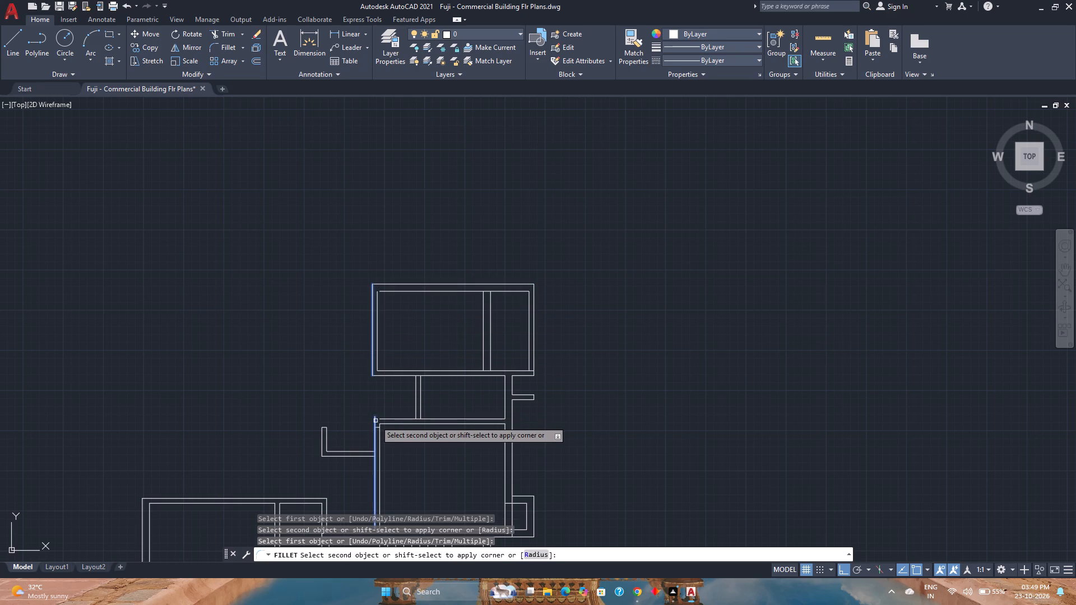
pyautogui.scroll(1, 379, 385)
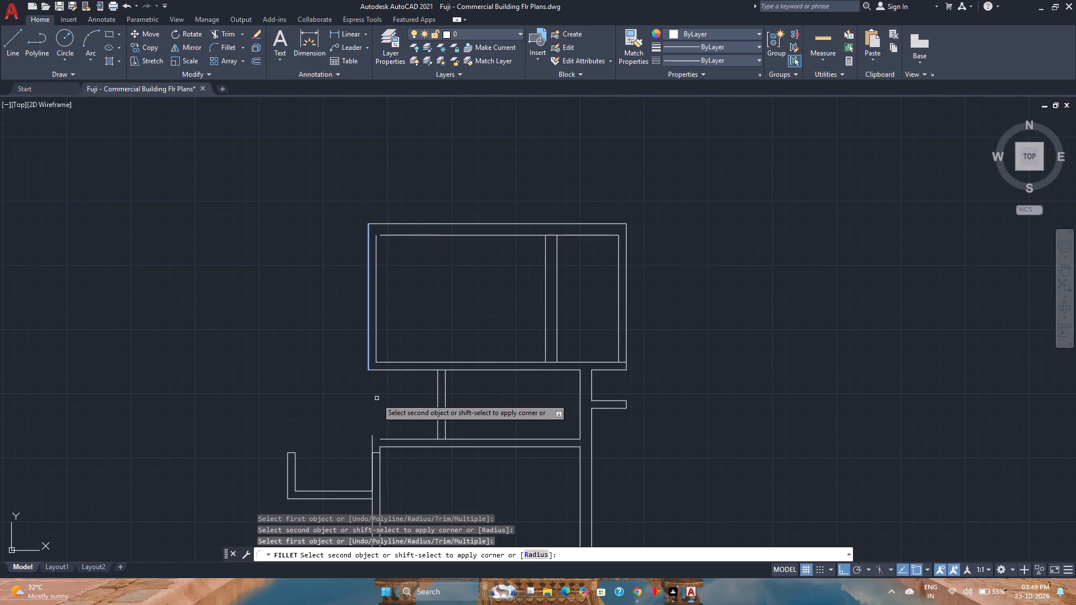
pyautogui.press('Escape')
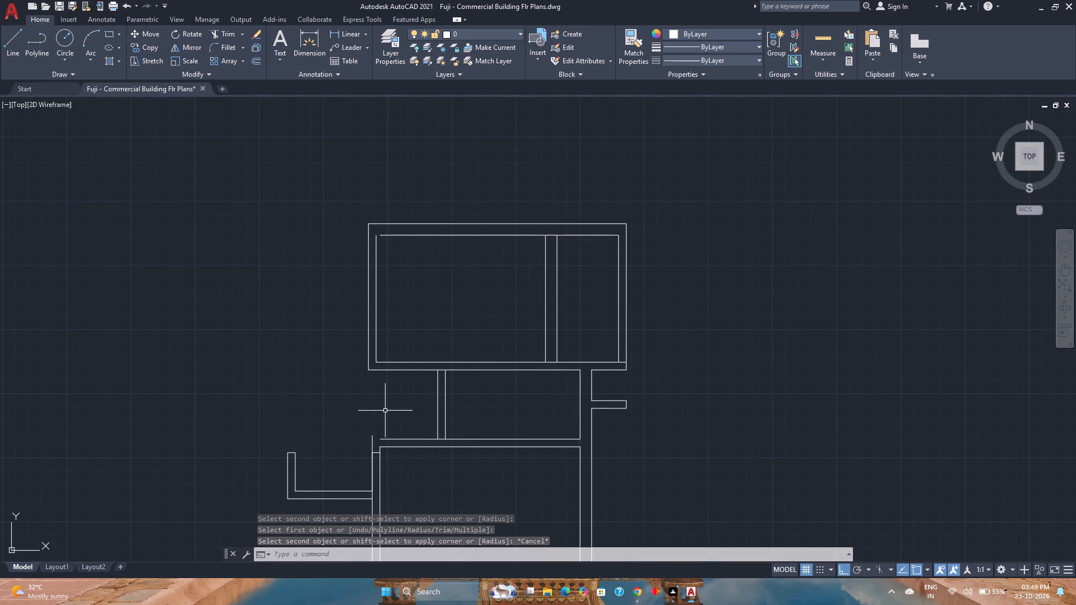
# Stretch the upper end of the large room's outer west wall line up to the northern room's outer south wall line.
pyautogui.scroll(1, 393, 427)
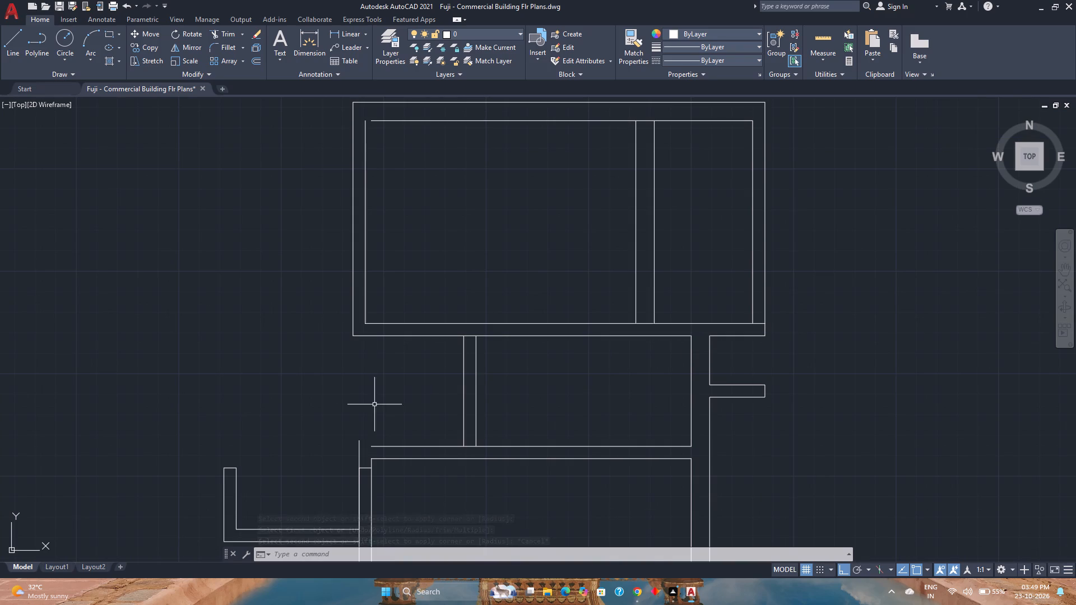
pyautogui.click(359, 440)
pyautogui.click(360, 440)
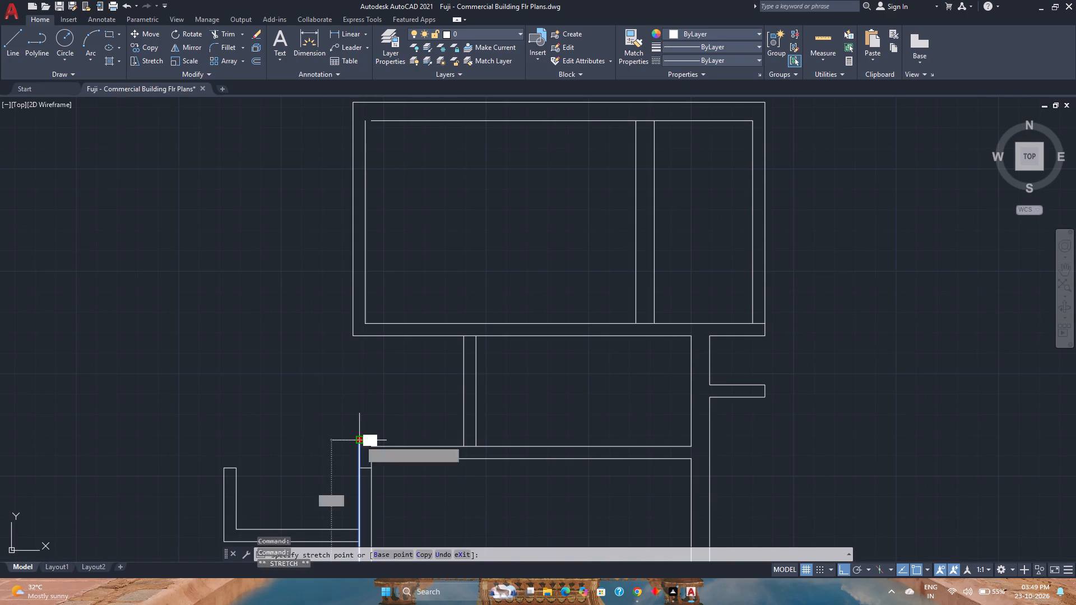
pyautogui.click(360, 336)
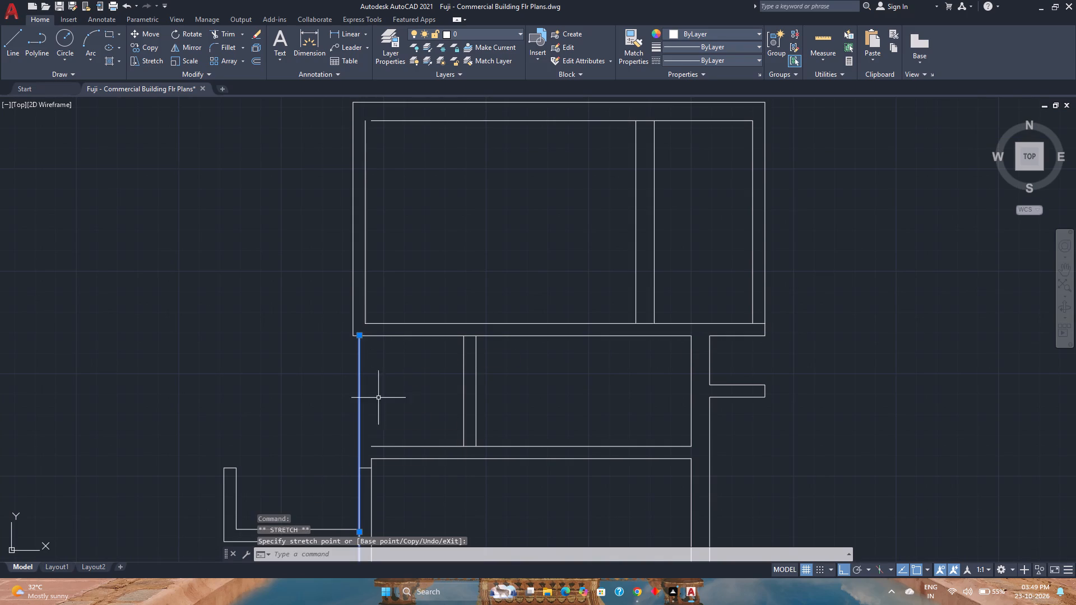
pyautogui.press('Escape')
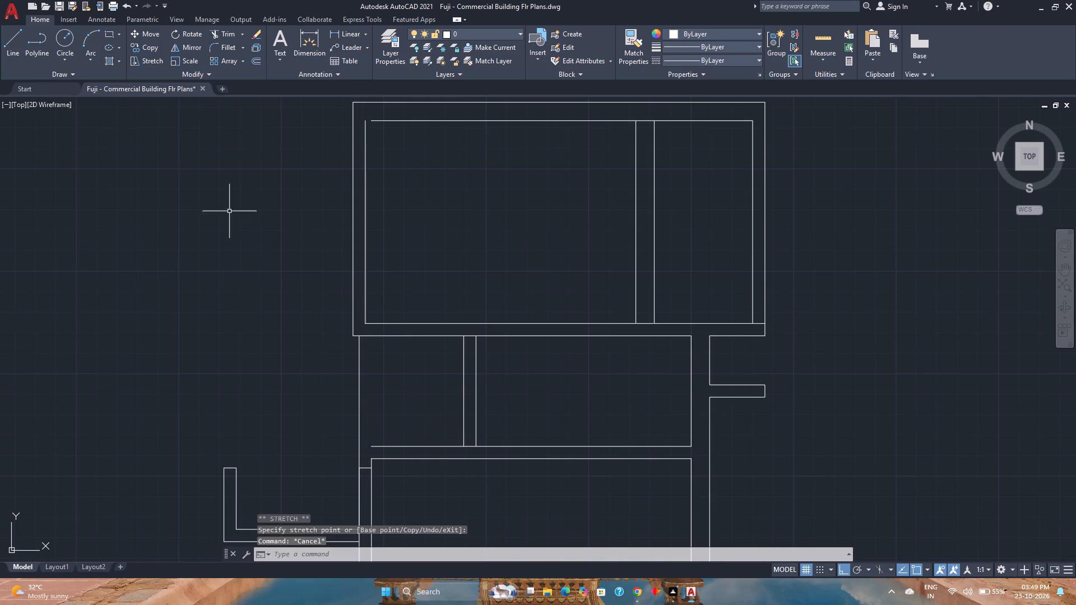
# Draw a vertical line from the west end of the small rooms' inner south wall line up to the northern room's outer south wall line.
pyautogui.click(20, 49)
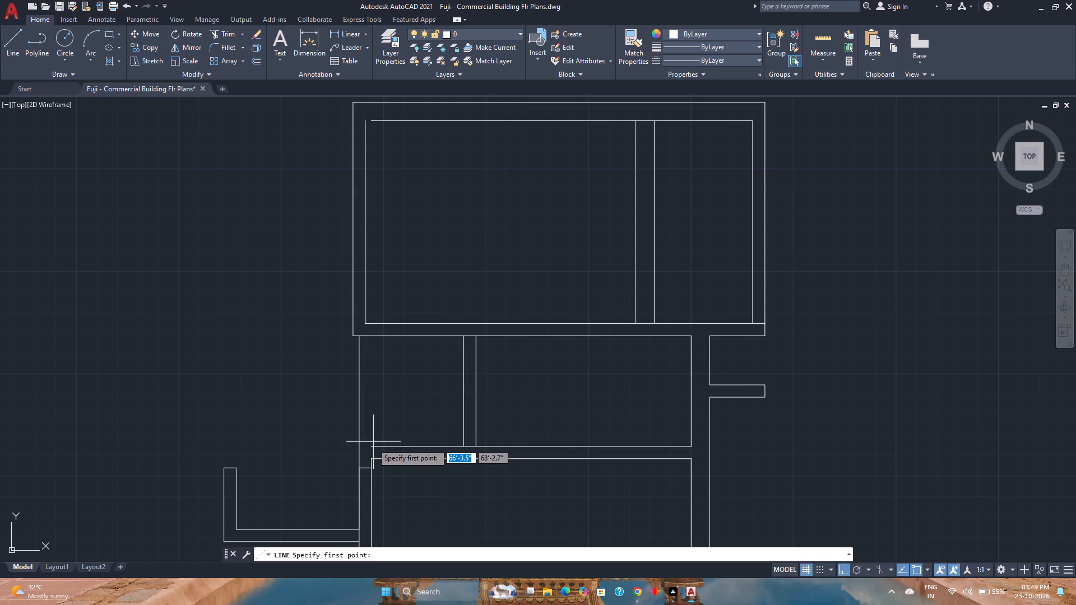
pyautogui.click(371, 445)
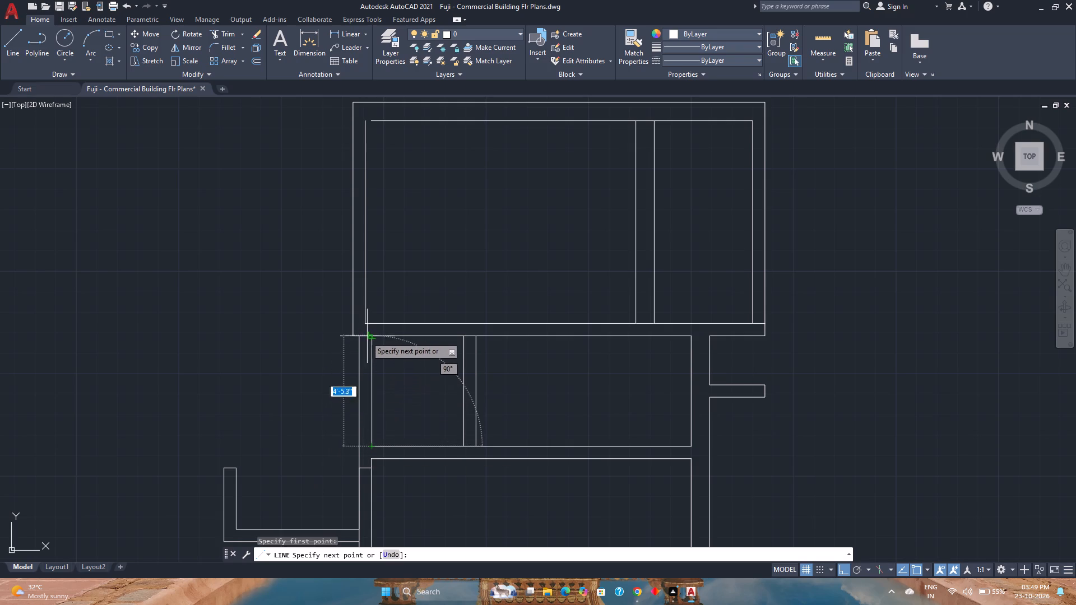
pyautogui.click(370, 336)
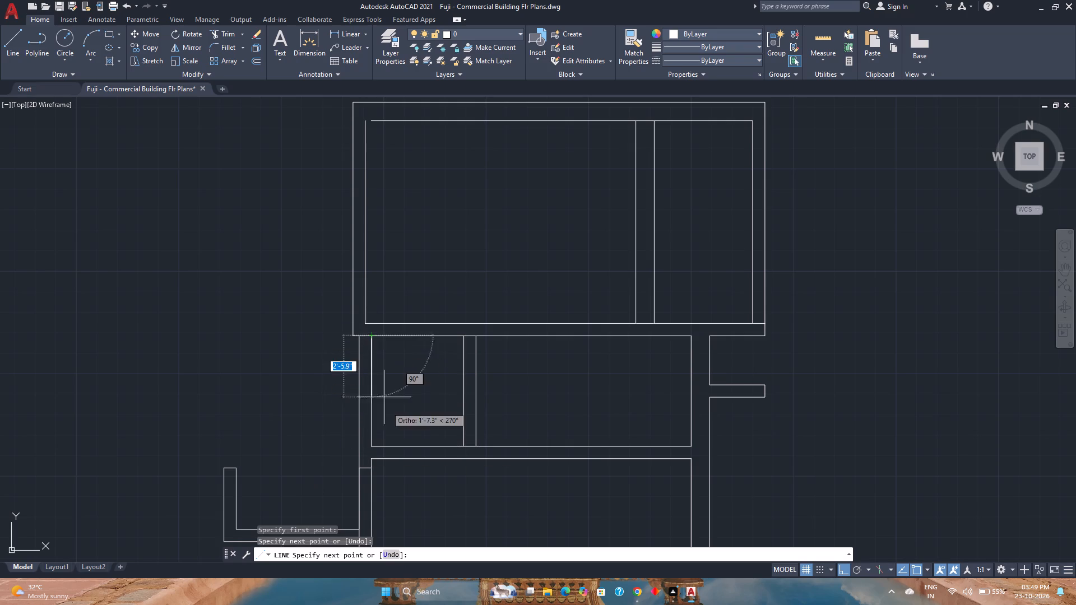
pyautogui.press('Escape')
# Stretch the lower end of the small rooms' partition west line down to the large room's inner north wall line.
pyautogui.scroll(-1, 389, 408)
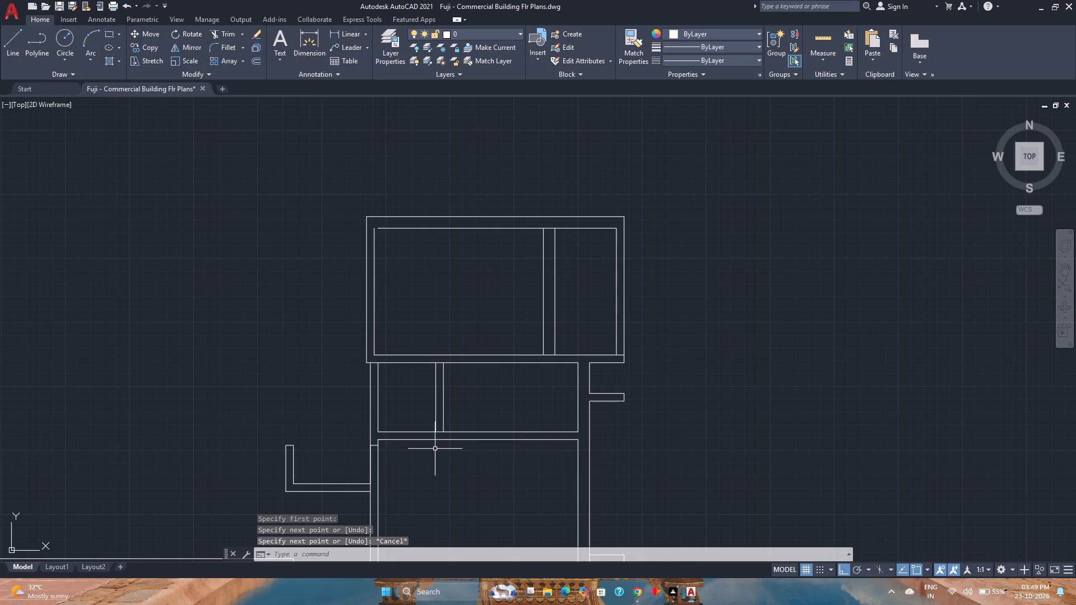
pyautogui.scroll(1, 434, 448)
pyautogui.click(435, 415)
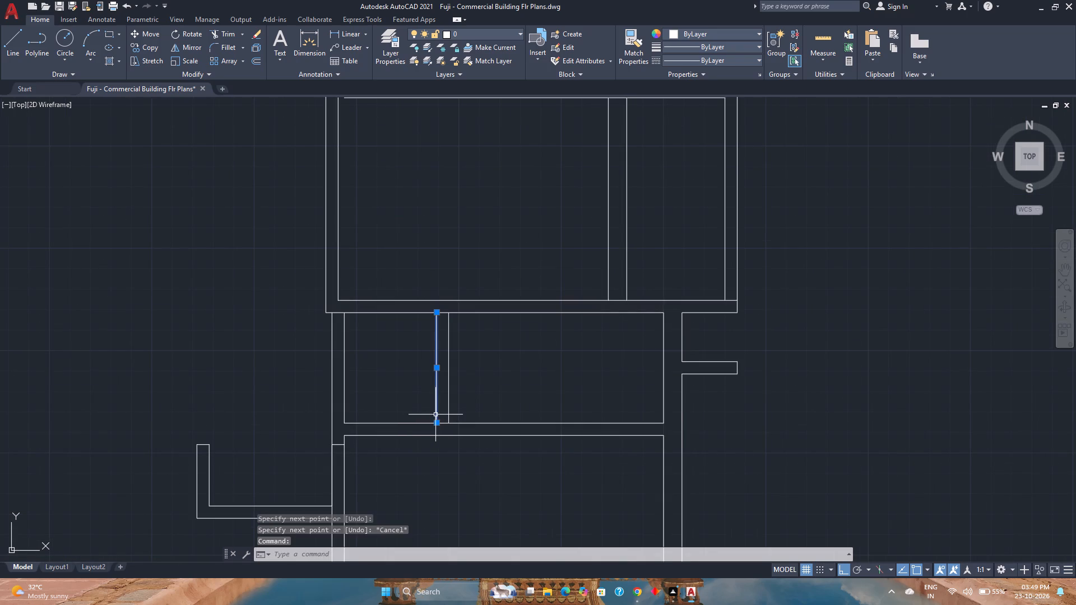
pyautogui.click(434, 424)
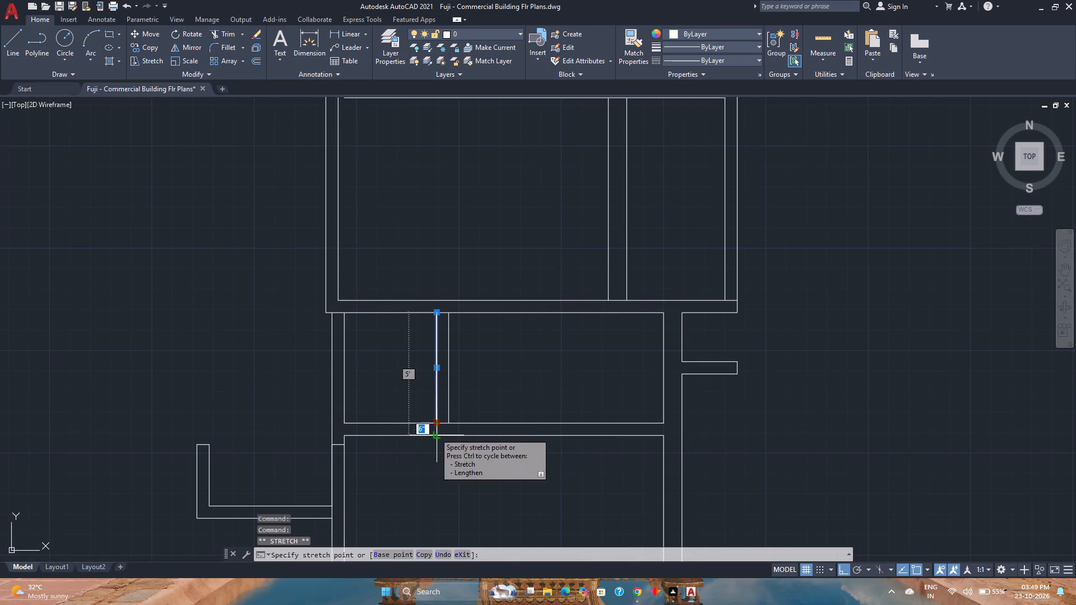
pyautogui.click(435, 433)
pyautogui.press('Escape')
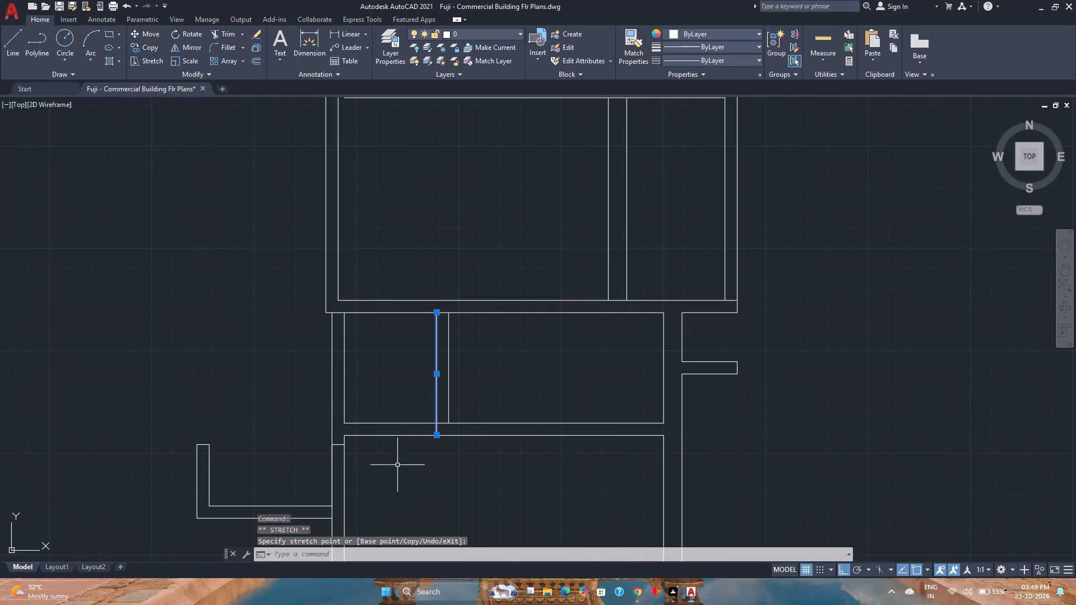
pyautogui.press('Escape')
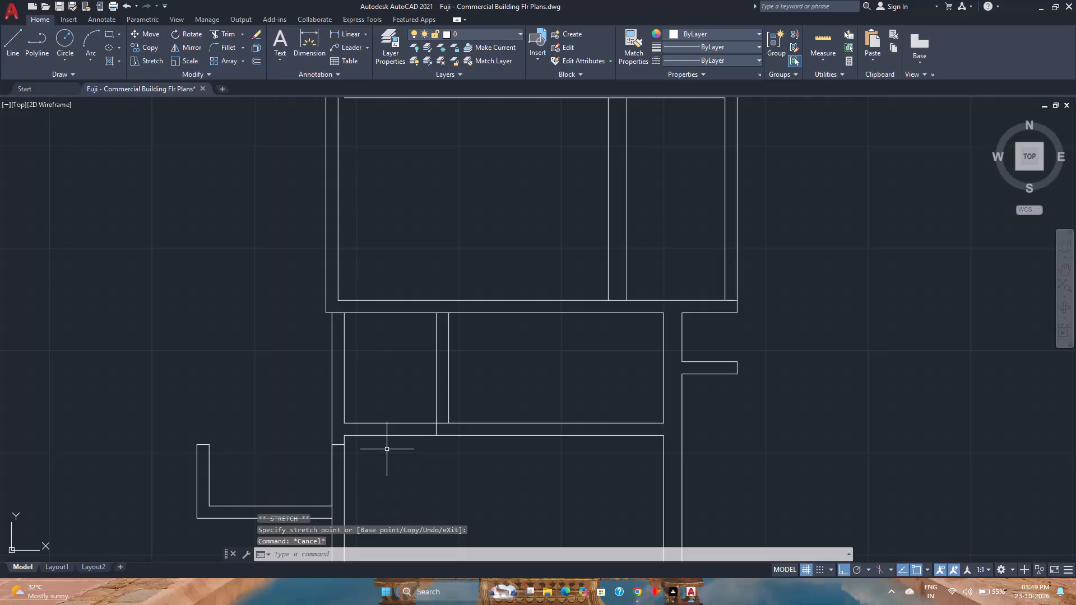
# Fillet the northern room's inner west and north wall lines at the northwest corner with zero radius.
pyautogui.scroll(-2, 388, 453)
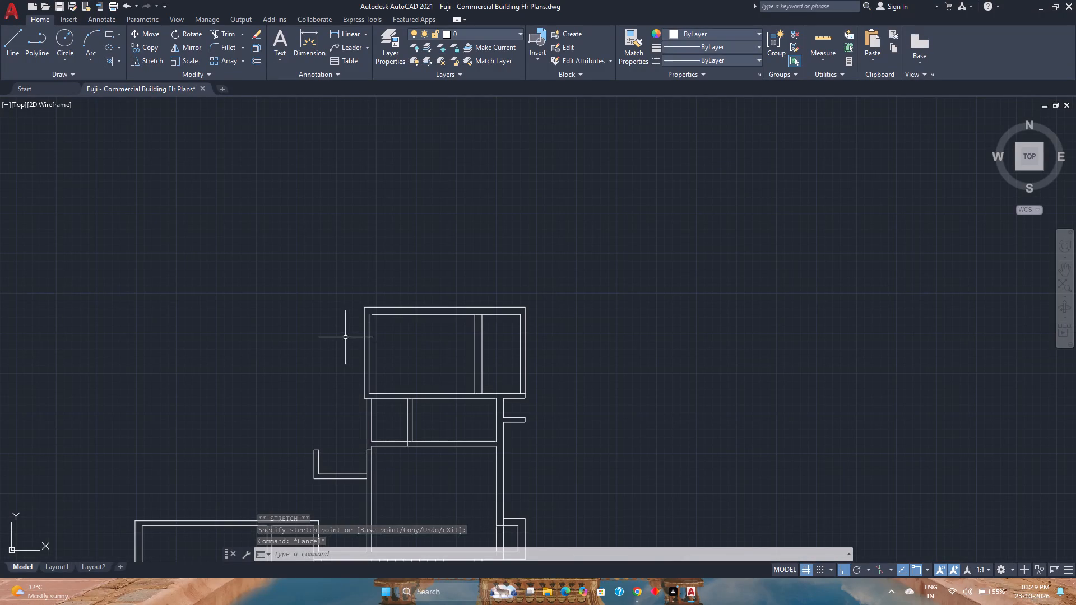
pyautogui.press('f')
pyautogui.press('Return')
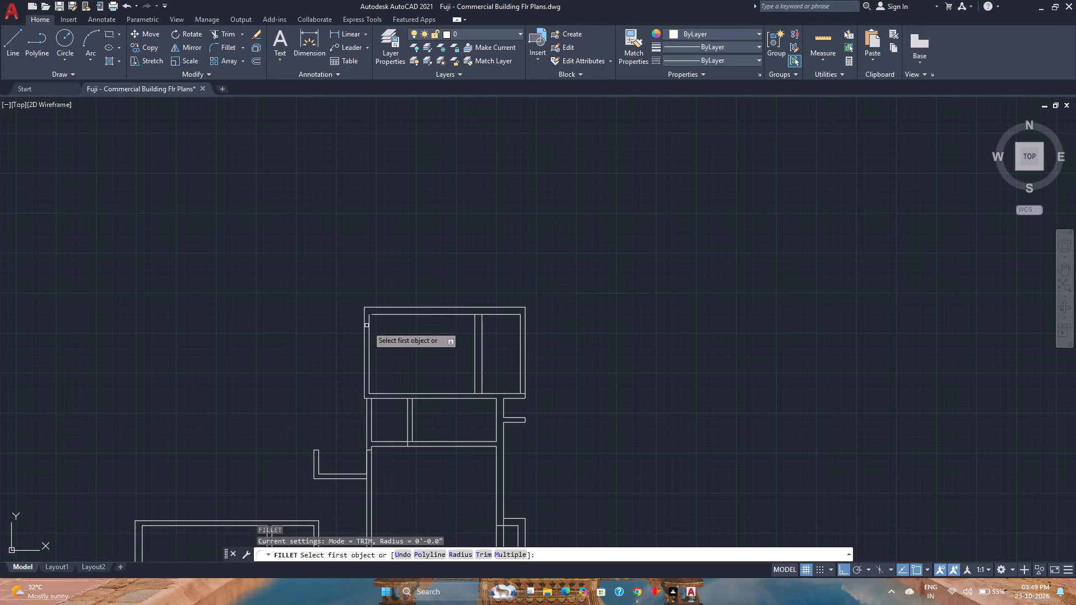
pyautogui.scroll(1, 367, 326)
pyautogui.click(370, 315)
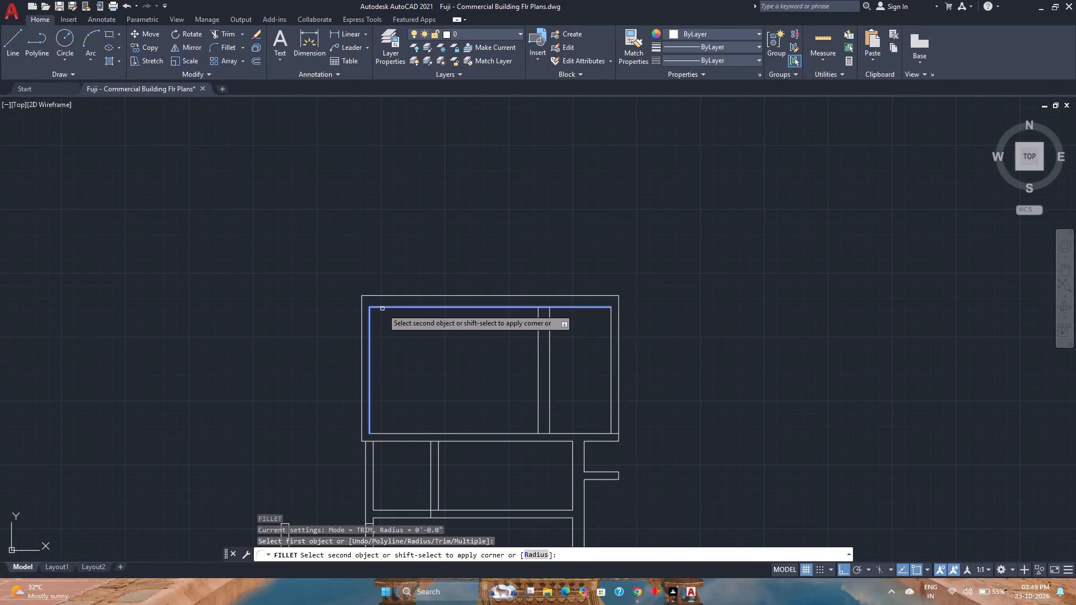
pyautogui.click(383, 308)
pyautogui.press('Escape')
# Trim the northern room's inner north and south wall lines between the two partition lines with a fence.
pyautogui.write('tr')
pyautogui.press('Return')
pyautogui.scroll(1, 544, 321)
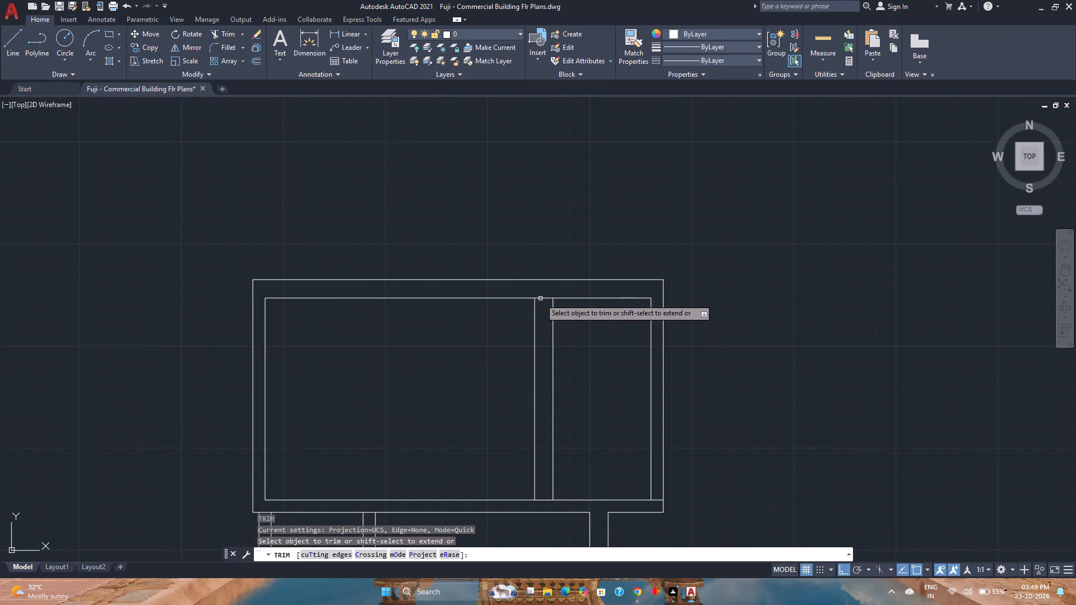
pyautogui.click(544, 296)
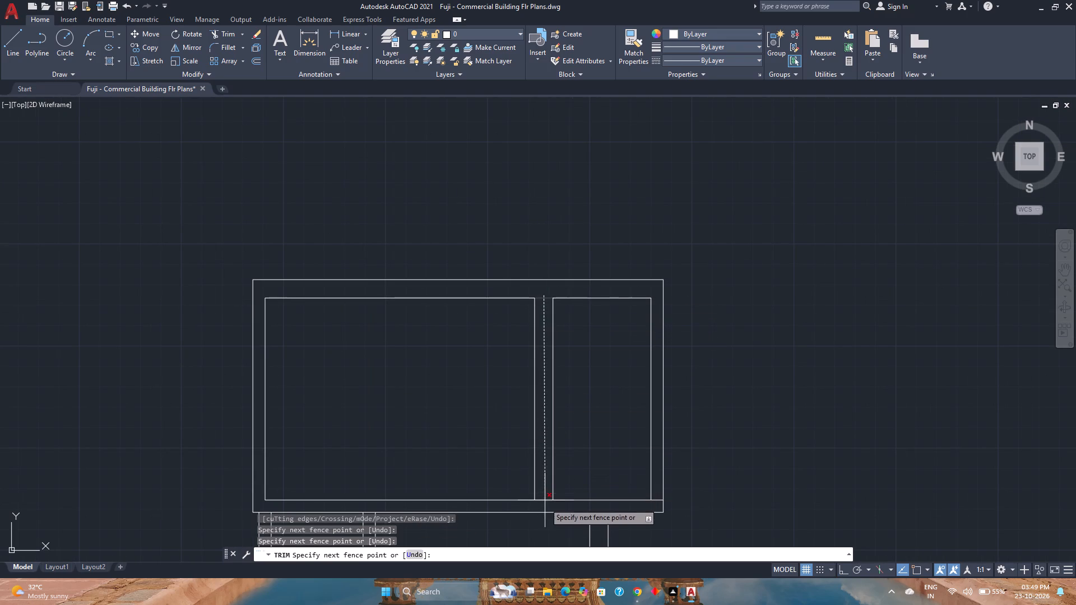
pyautogui.click(543, 504)
pyautogui.scroll(-1, 604, 471)
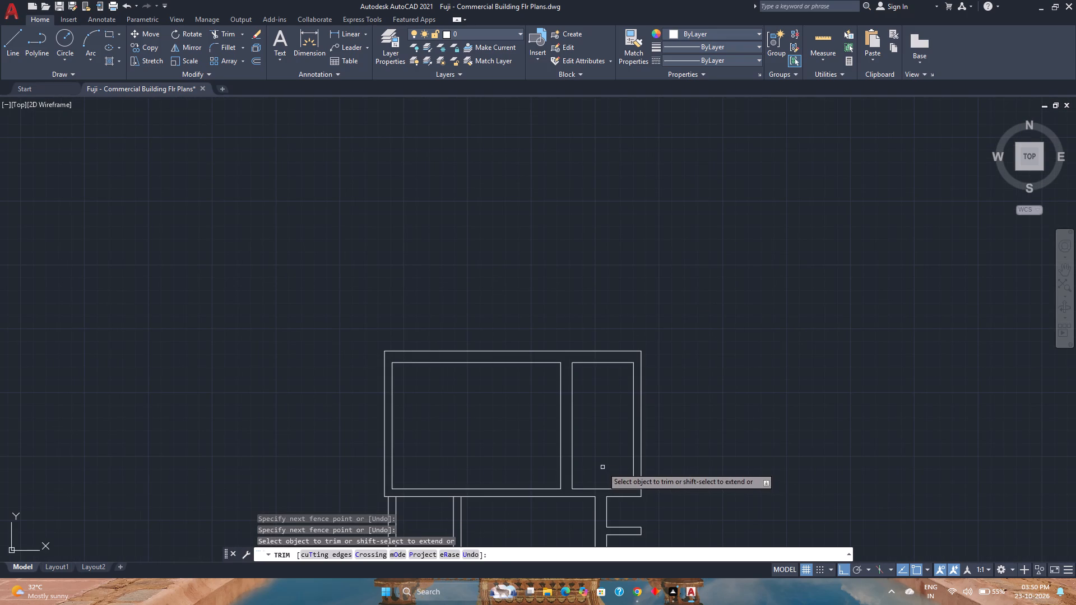
pyautogui.press('Escape')
# Save the drawing.
pyautogui.hotkey('ctrl', 's')
# Examine the whole floor plan, comparing the completed northern wing with the western and southern rooms.
pyautogui.scroll(-3, 598, 460)
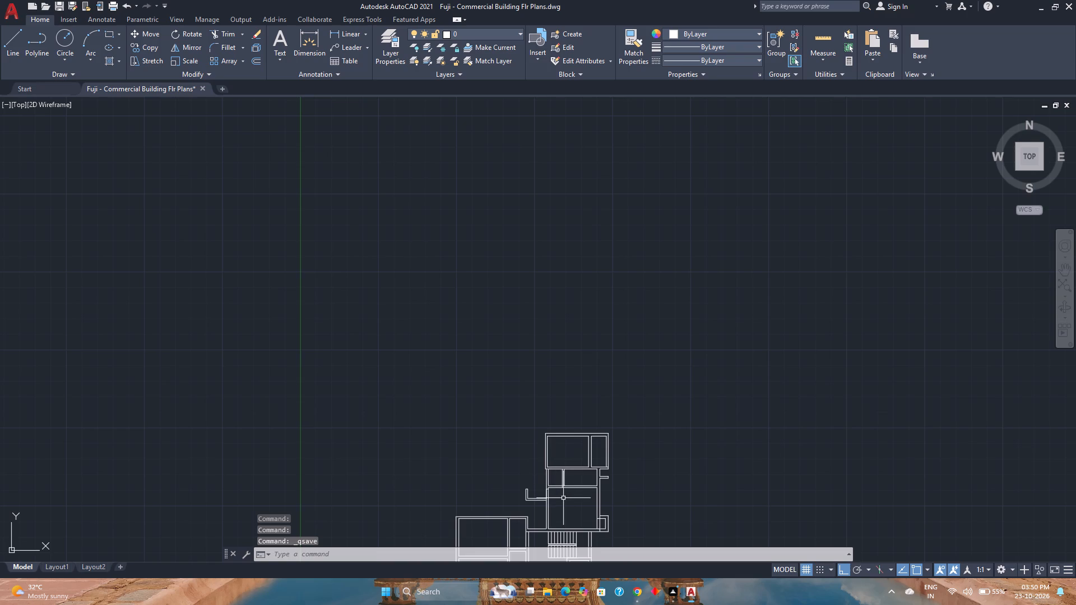
pyautogui.moveTo(554, 490); pyautogui.dragTo(534, 332, button='middle')
pyautogui.middleClick(534, 329)
pyautogui.moveTo(535, 325); pyautogui.dragTo(538, 316, button='middle')
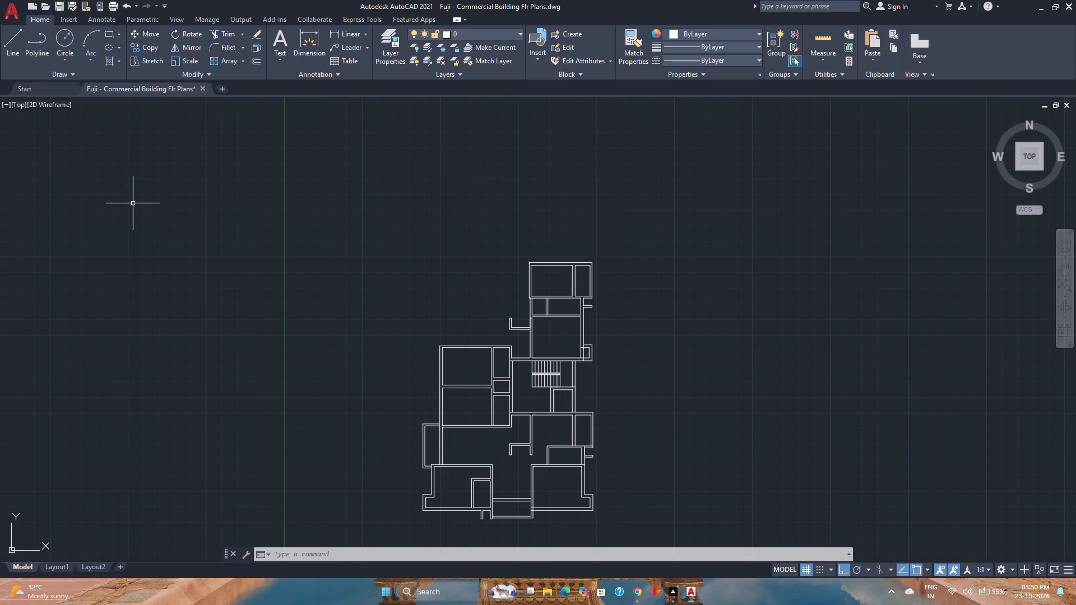
pyautogui.scroll(-1, 131, 203)
pyautogui.scroll(3, 344, 301)
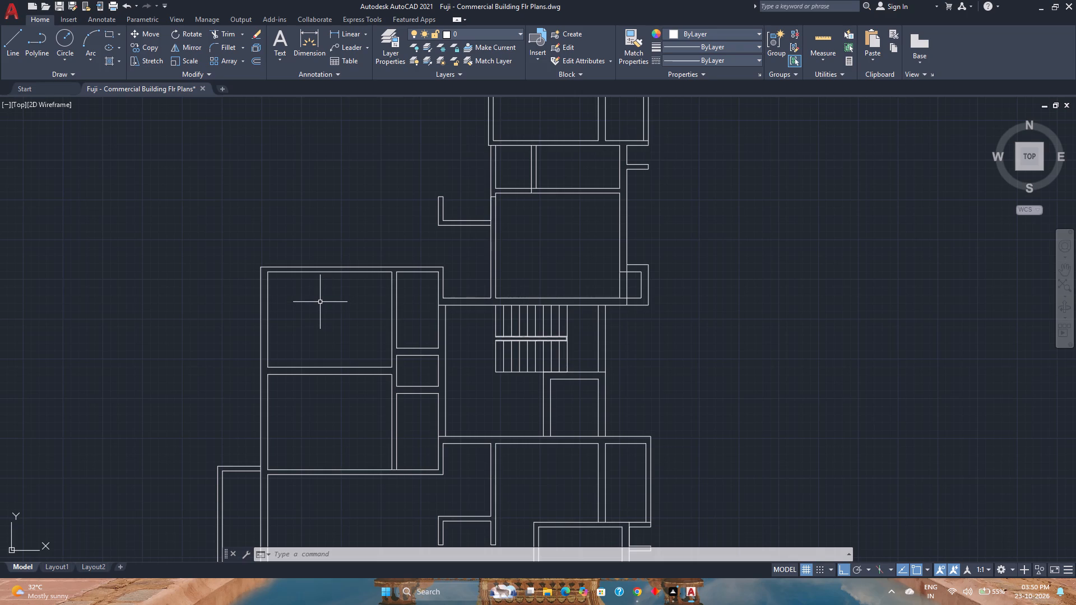
pyautogui.scroll(-2, 320, 302)
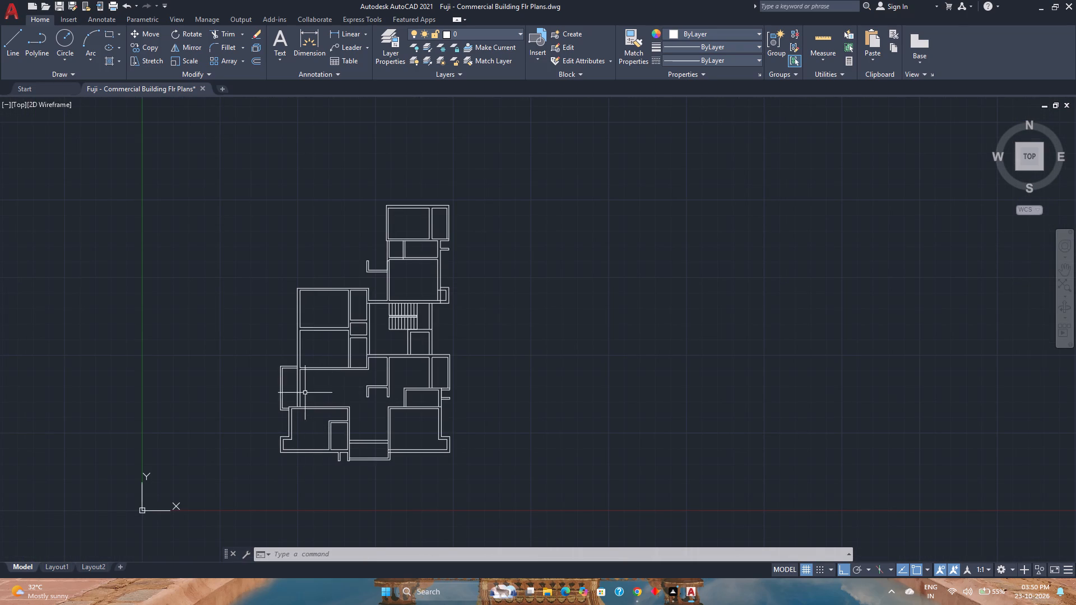
pyautogui.scroll(2, 319, 378)
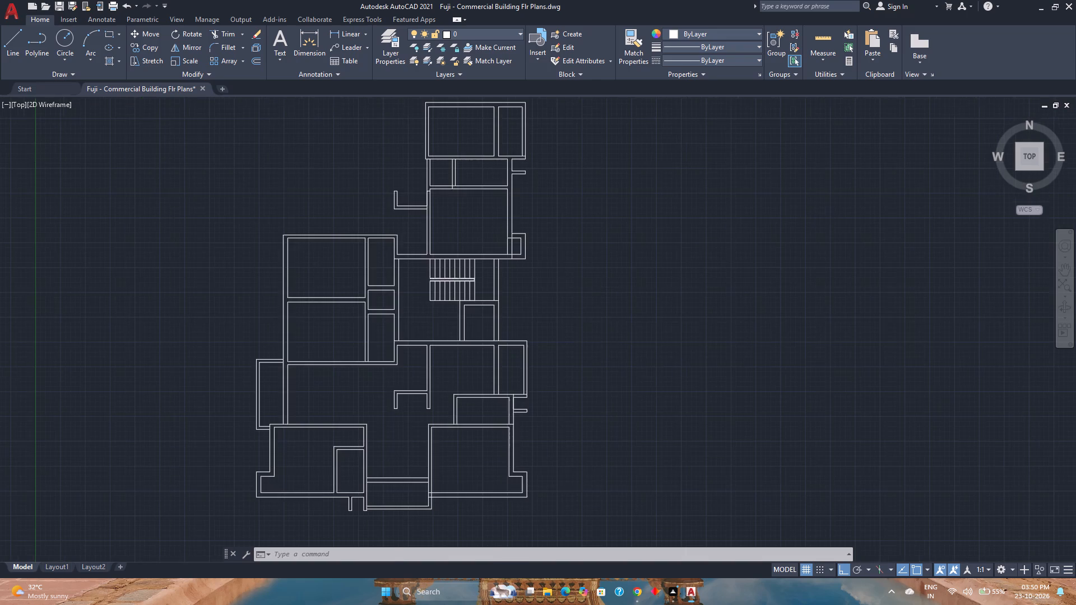
# Mirror the west bay walls, adjoining inner wall line and southwest room's top line northward about the midline of the western rooms' dividing wall, keeping the originals.
pyautogui.click(248, 385)
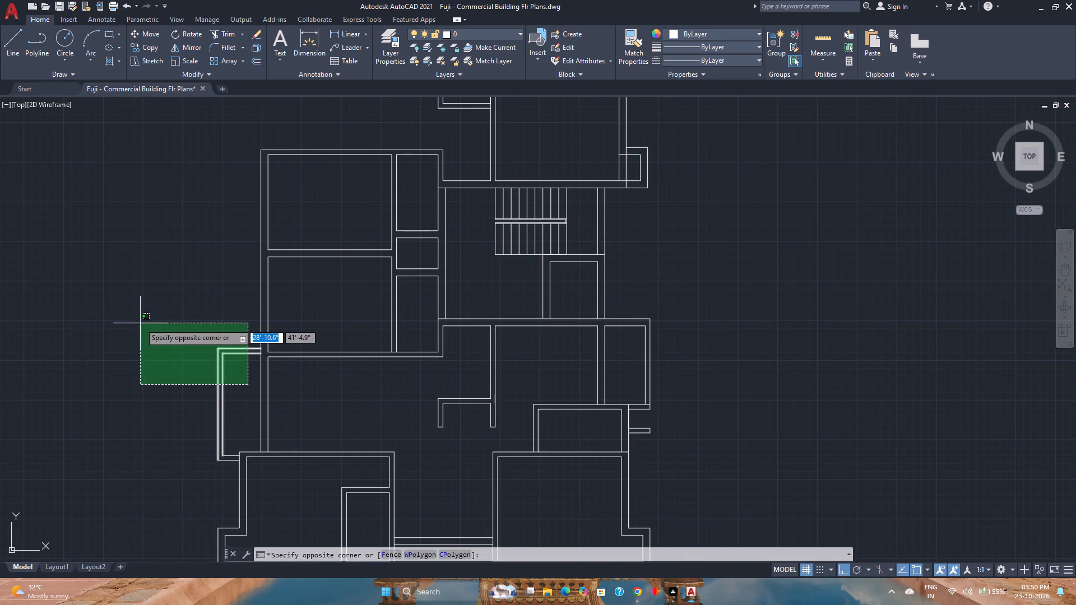
pyautogui.click(140, 321)
pyautogui.scroll(3, 225, 474)
pyautogui.click(244, 450)
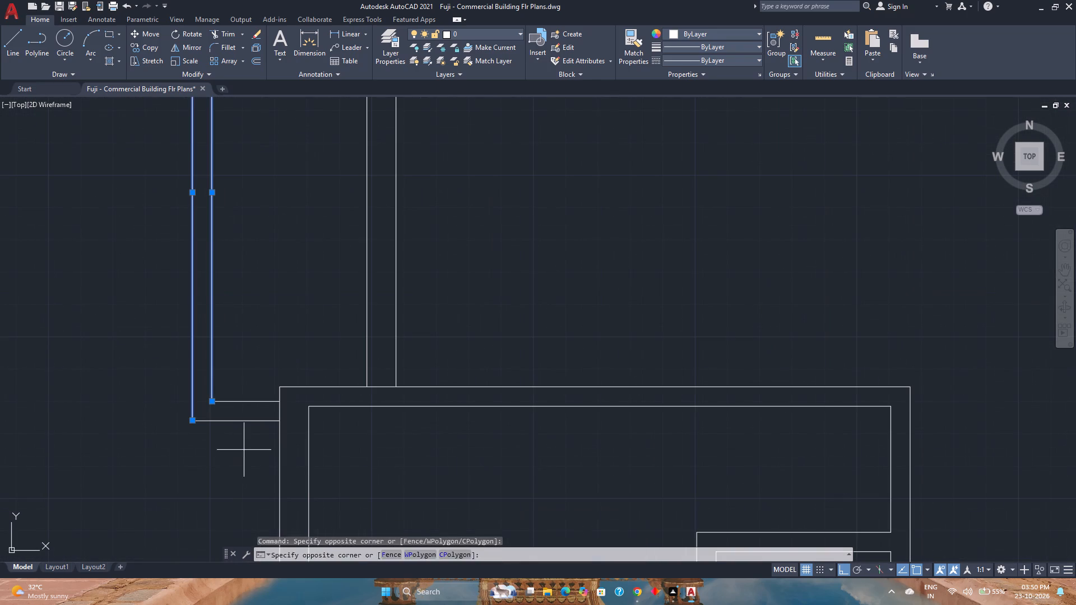
pyautogui.click(225, 398)
pyautogui.scroll(-3, 260, 346)
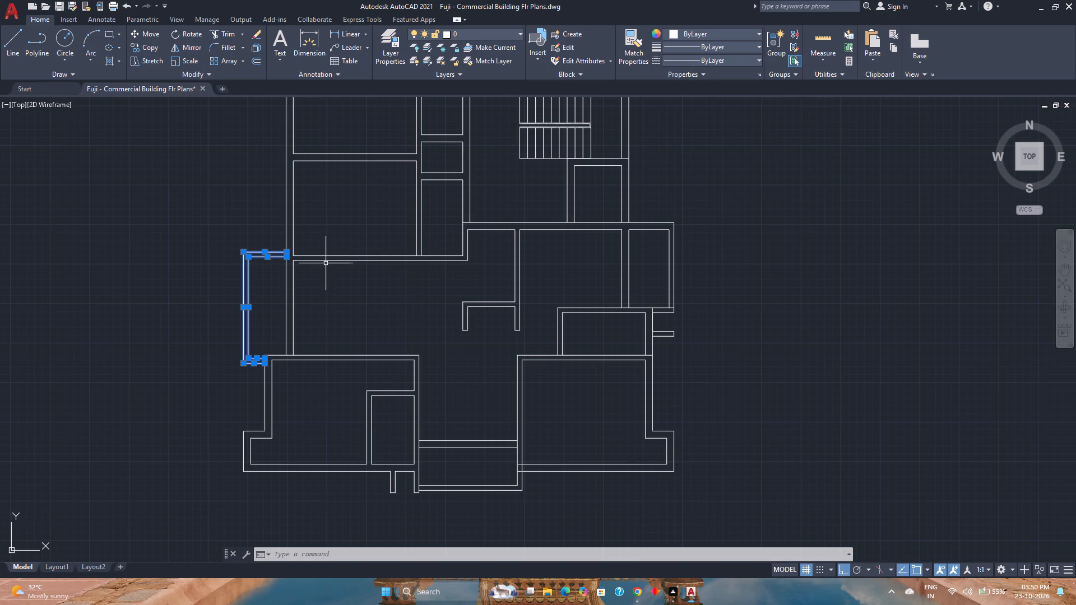
pyautogui.keyDown('ctrl'); pyautogui.click(312, 355); pyautogui.keyUp('ctrl')
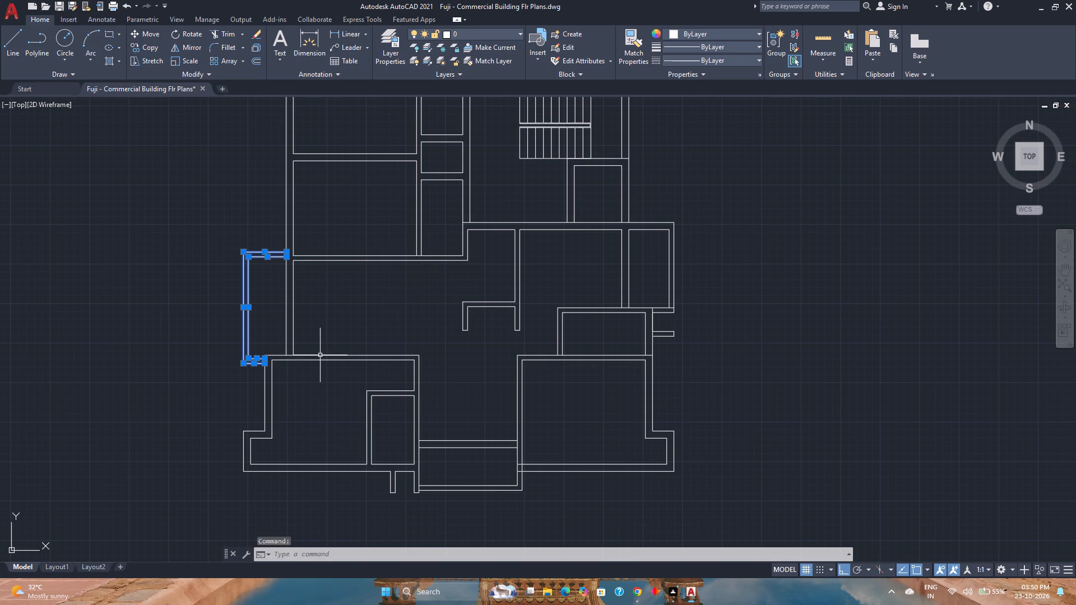
pyautogui.click(320, 355)
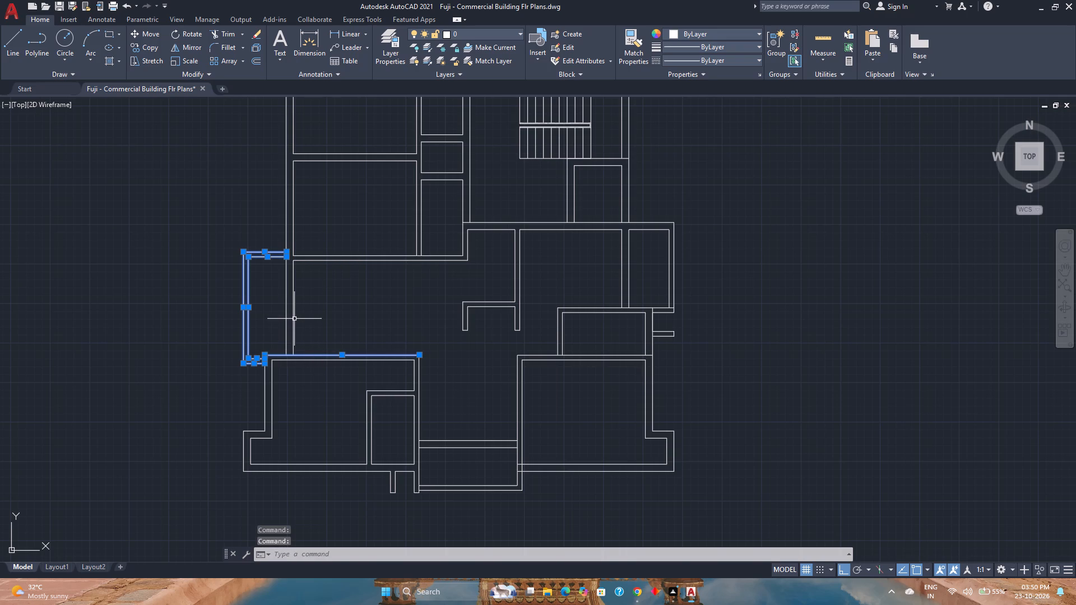
pyautogui.click(294, 318)
pyautogui.scroll(-1, 362, 319)
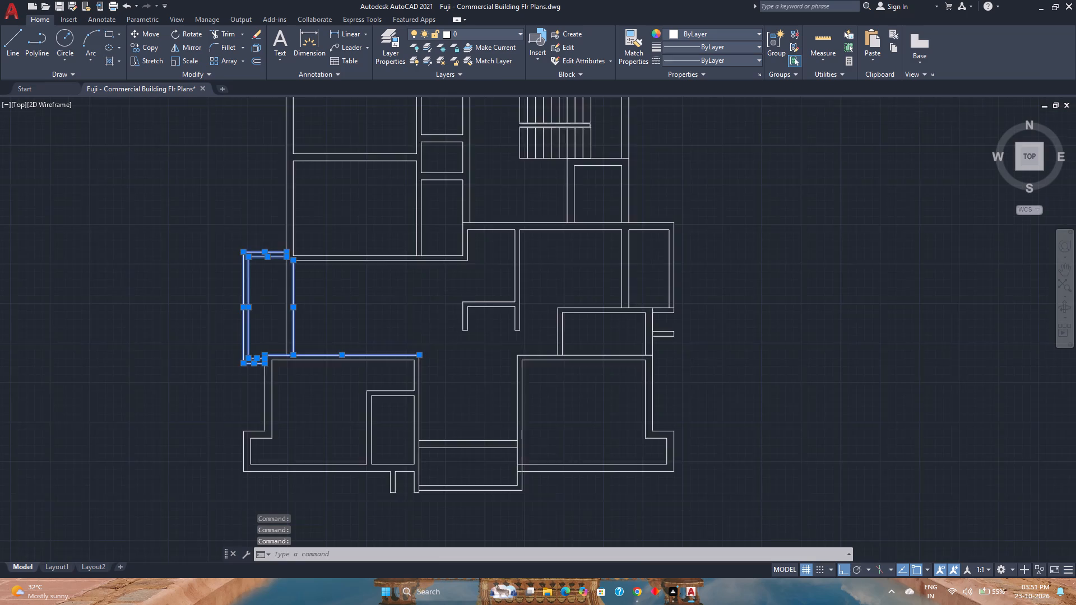
pyautogui.scroll(-1, 362, 319)
pyautogui.moveTo(362, 319); pyautogui.dragTo(353, 370, button='middle')
pyautogui.middleClick(353, 370)
pyautogui.scroll(2, 345, 365)
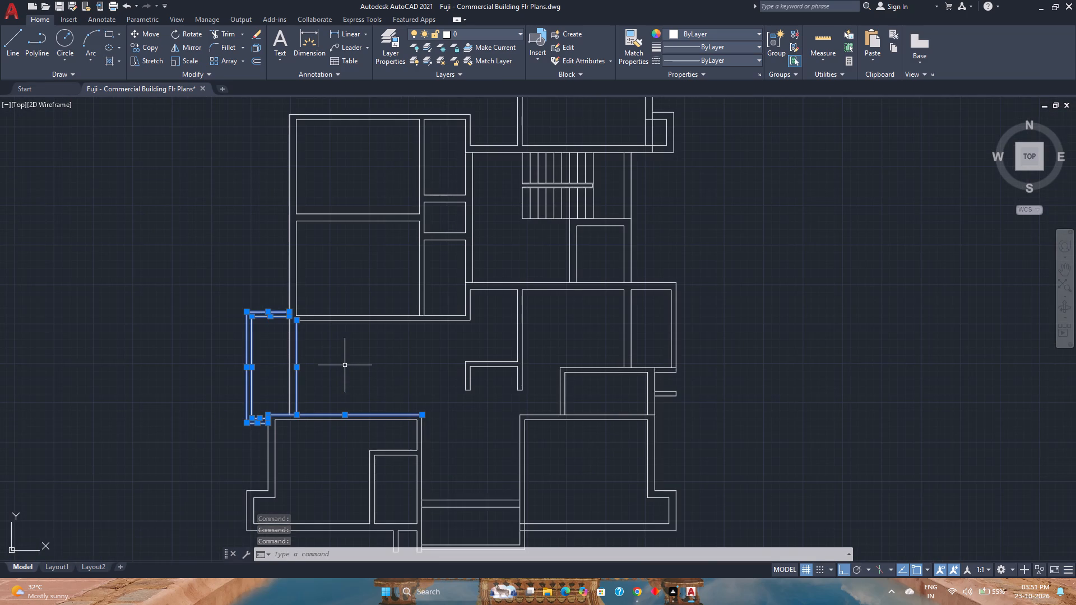
pyautogui.moveTo(345, 365); pyautogui.dragTo(341, 403, button='middle')
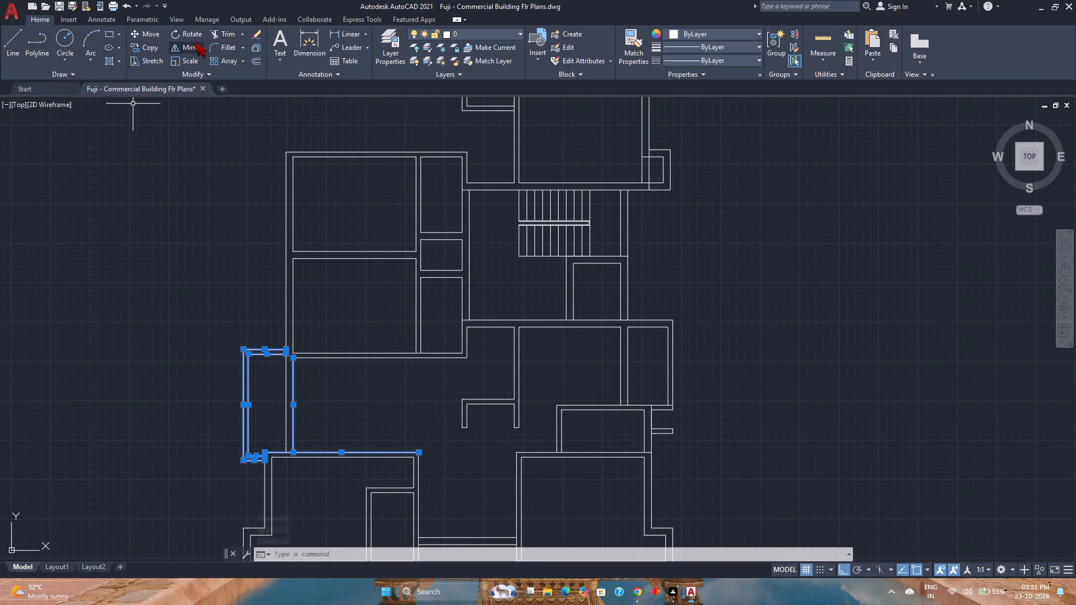
pyautogui.click(193, 44)
pyautogui.write('m2p')
pyautogui.press('Return')
pyautogui.scroll(2, 296, 253)
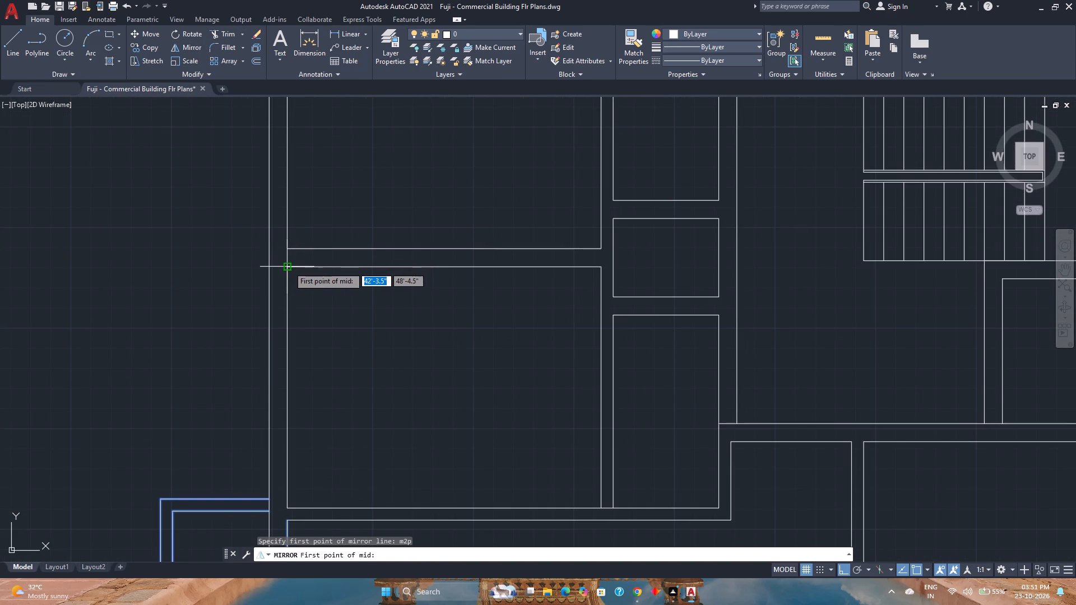
pyautogui.click(288, 267)
pyautogui.click(286, 250)
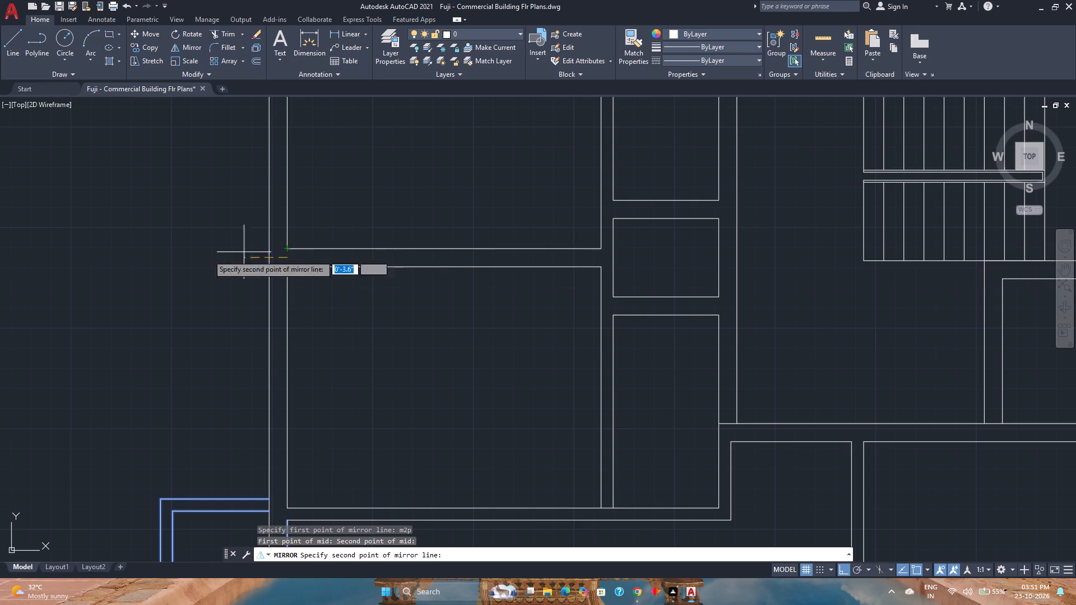
pyautogui.scroll(-3, 132, 261)
pyautogui.click(132, 261)
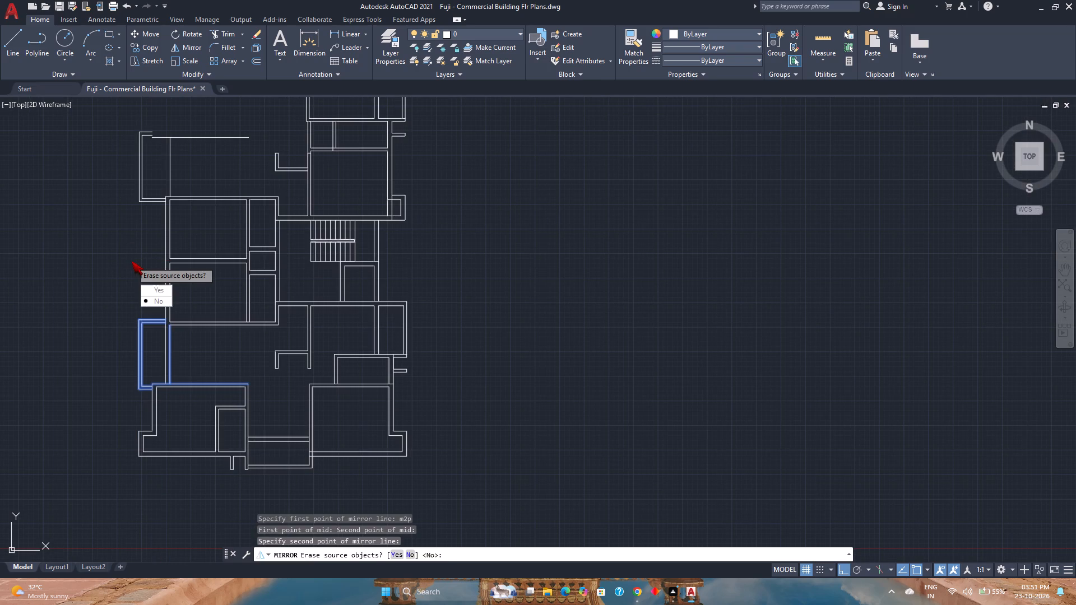
pyautogui.moveTo(166, 303); pyautogui.dragTo(132, 261)
# Offset the mirrored vertical wall line beside the new northwest bay 9" to the west.
pyautogui.scroll(1, 164, 184)
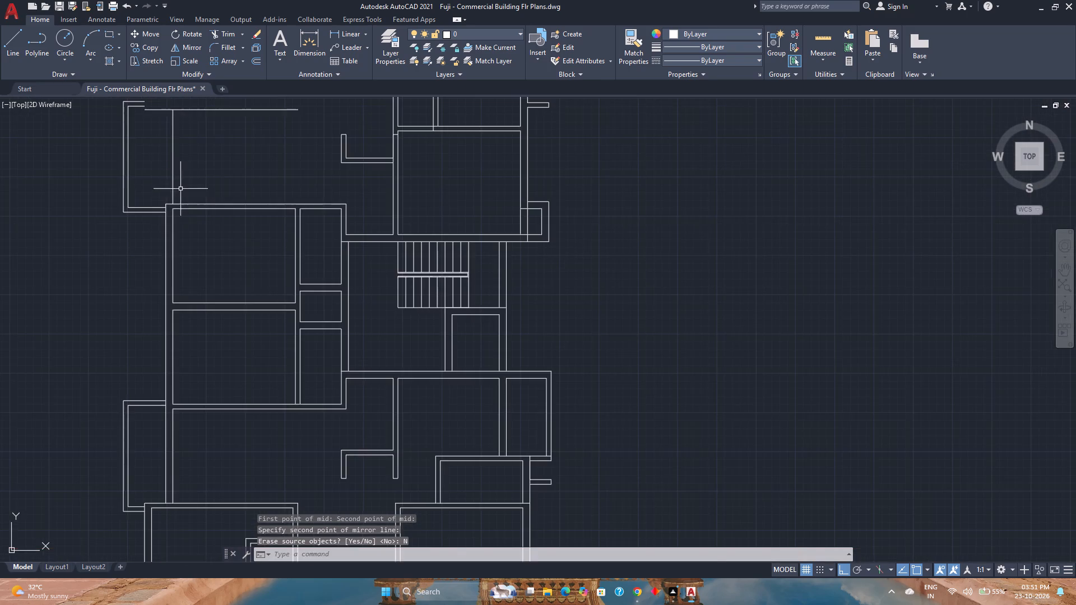
pyautogui.scroll(1, 187, 193)
pyautogui.moveTo(188, 193); pyautogui.dragTo(255, 290, button='middle')
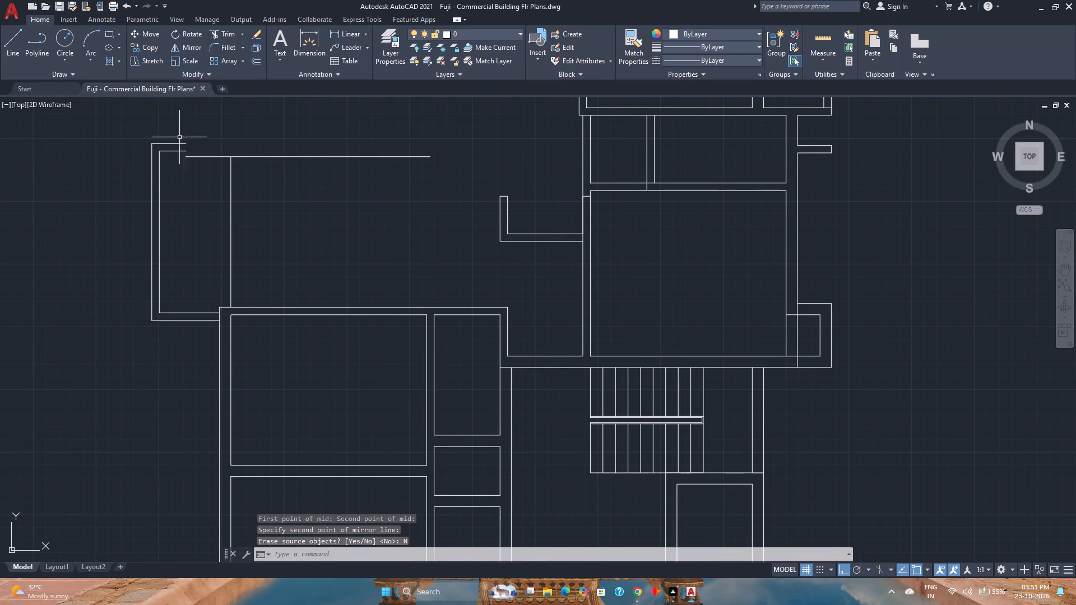
pyautogui.click(251, 58)
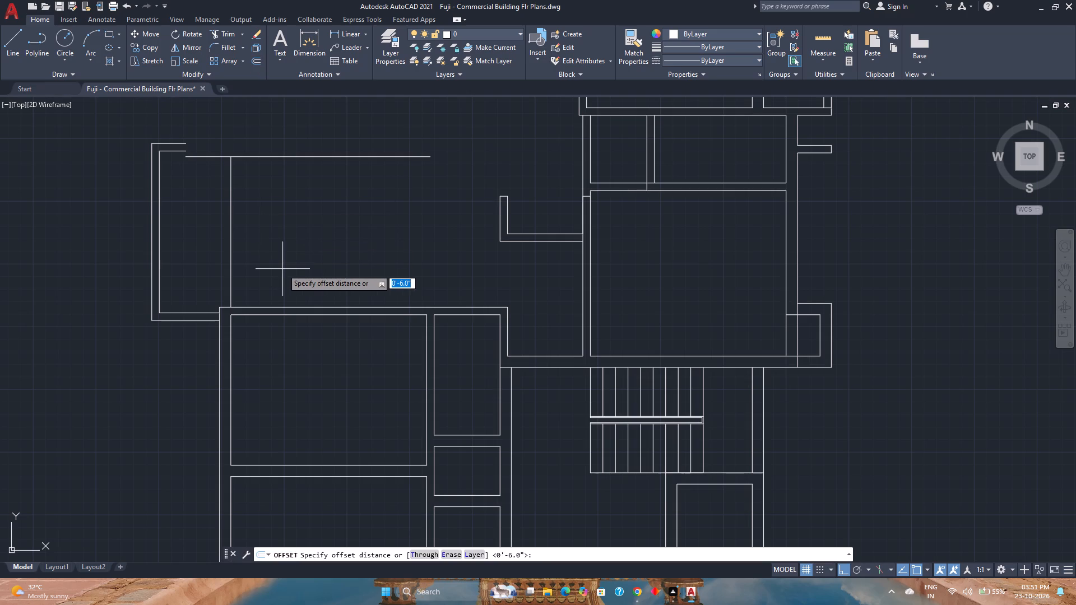
pyautogui.press('9')
pyautogui.press('Return')
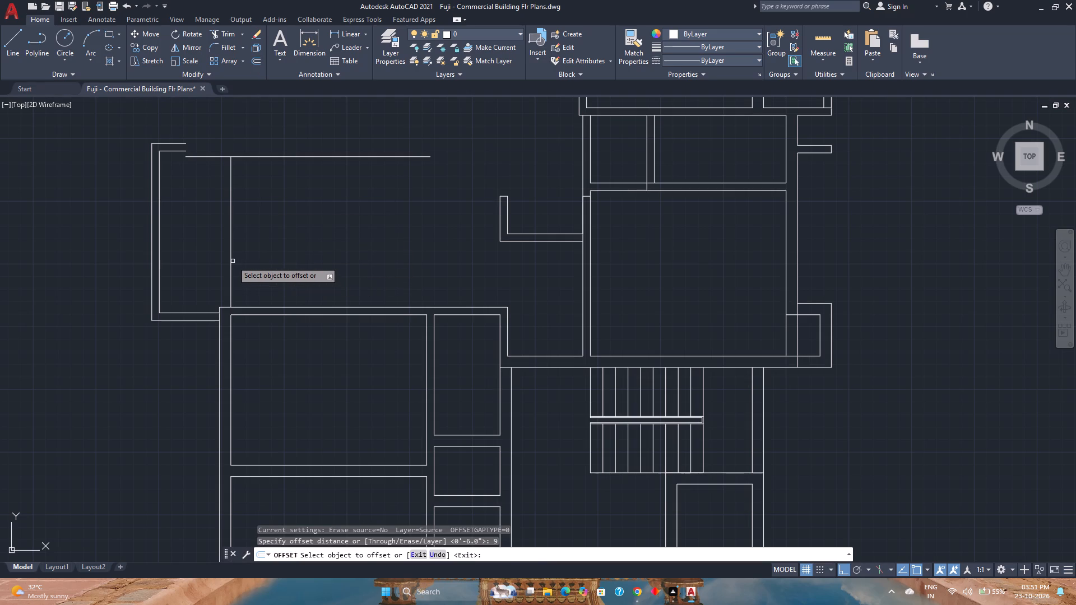
pyautogui.click(230, 261)
pyautogui.click(207, 264)
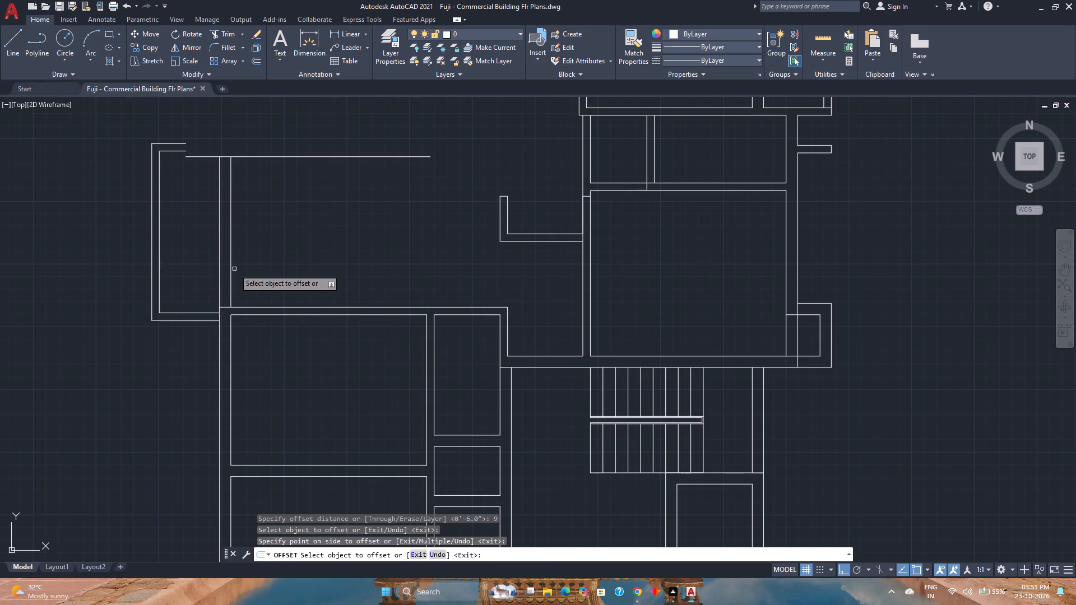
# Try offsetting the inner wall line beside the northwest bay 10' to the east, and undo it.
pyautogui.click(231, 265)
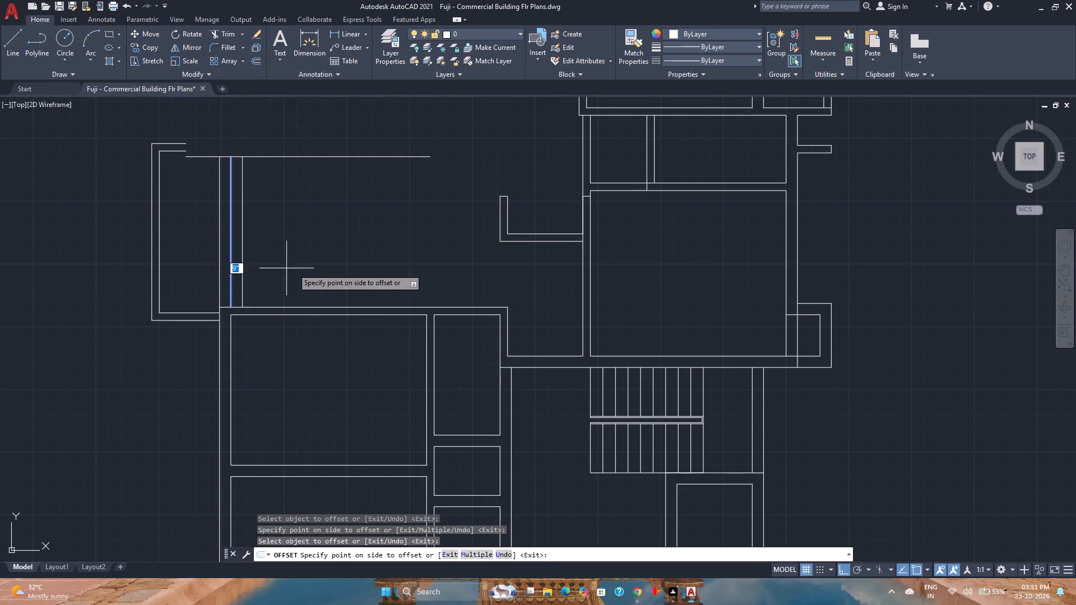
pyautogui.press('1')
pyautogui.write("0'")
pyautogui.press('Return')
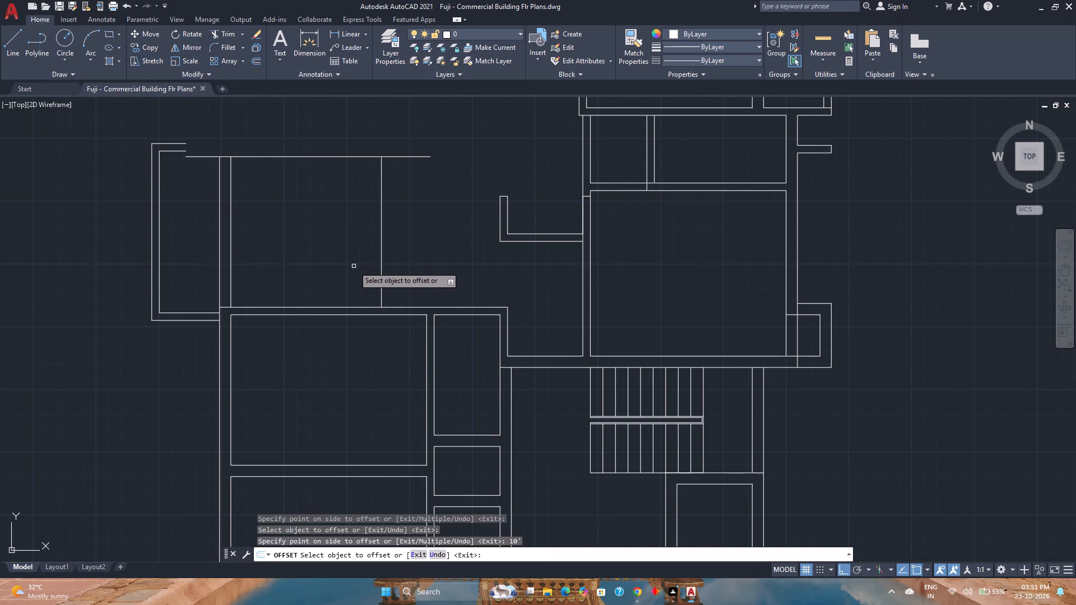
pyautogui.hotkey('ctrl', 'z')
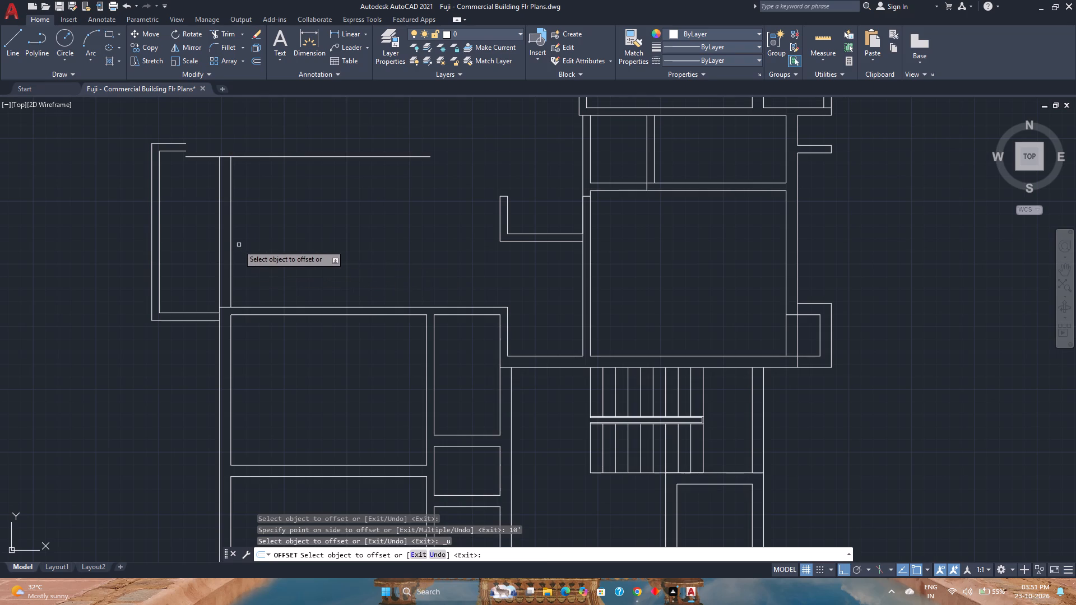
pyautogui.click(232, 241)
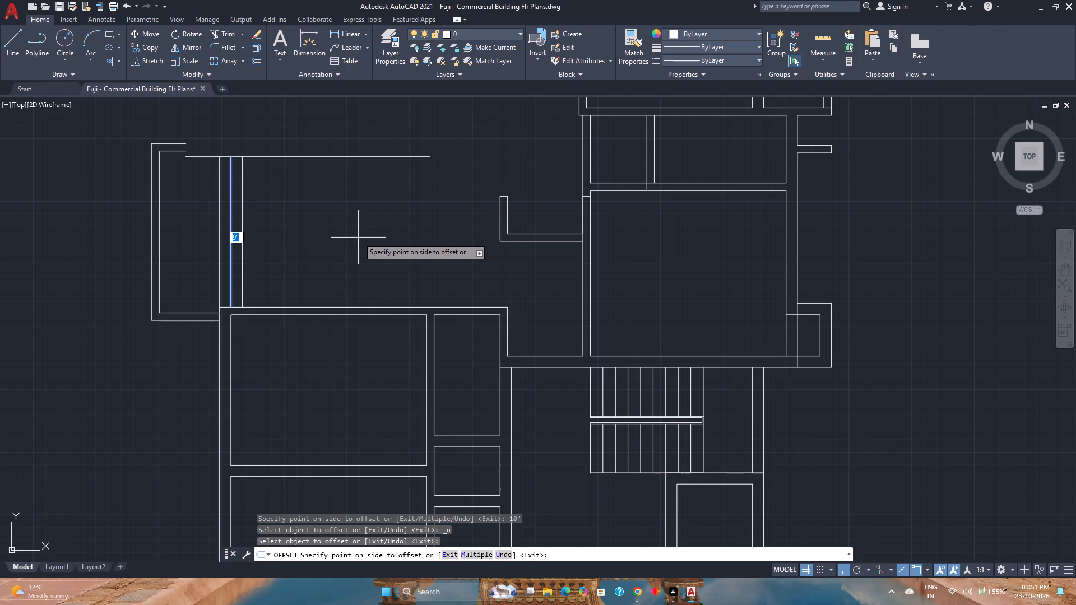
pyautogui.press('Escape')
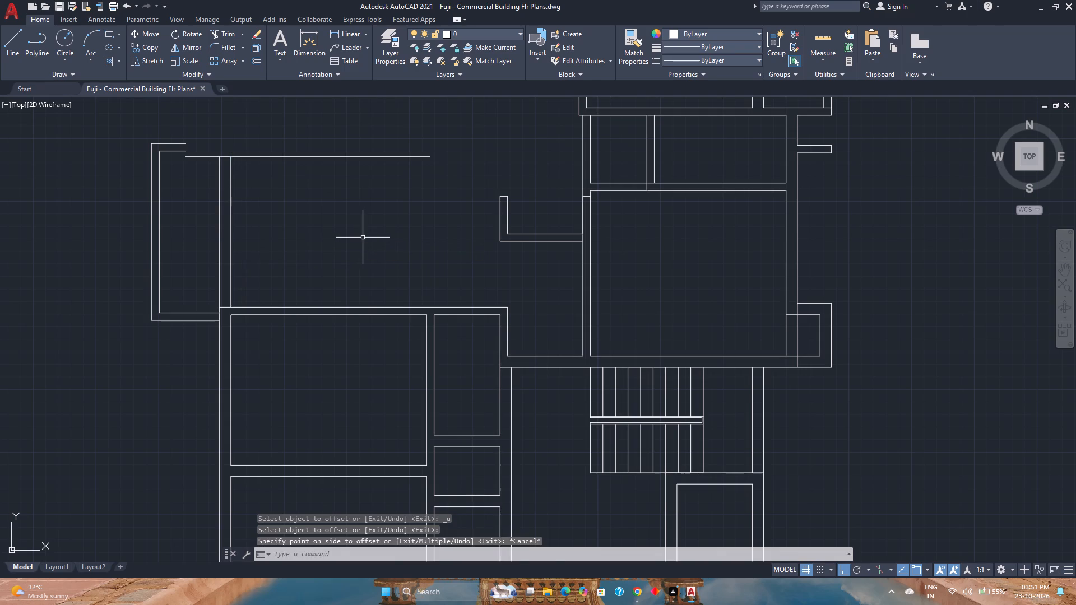
# Mirror the southwest room's walls and the adjoining south recess walls northward about the midline of the western rooms' dividing wall, keeping the originals.
pyautogui.scroll(-2, 363, 238)
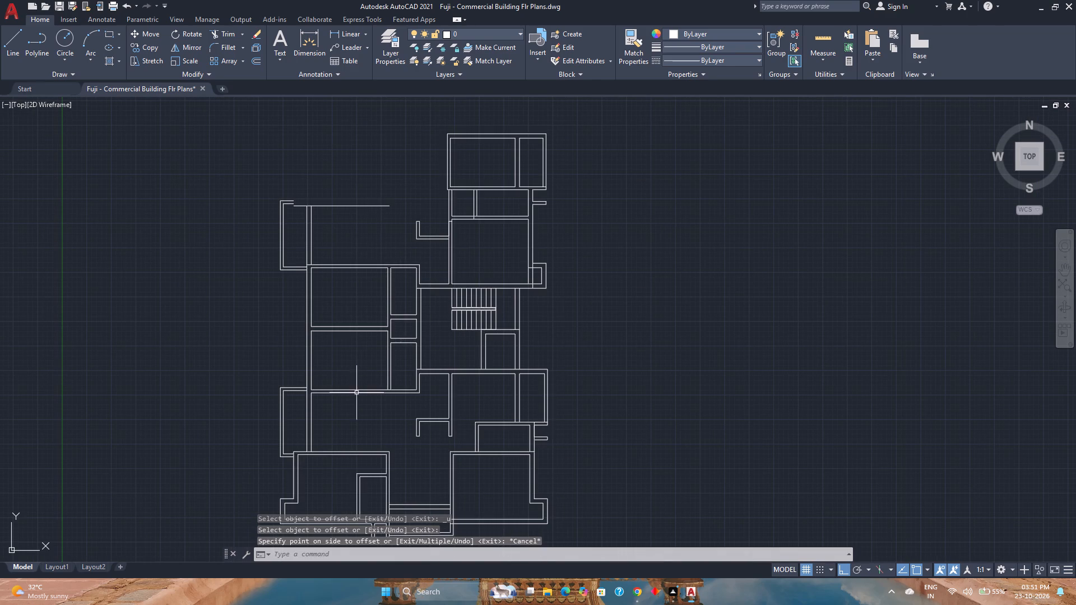
pyautogui.moveTo(356, 394); pyautogui.dragTo(350, 326, button='middle')
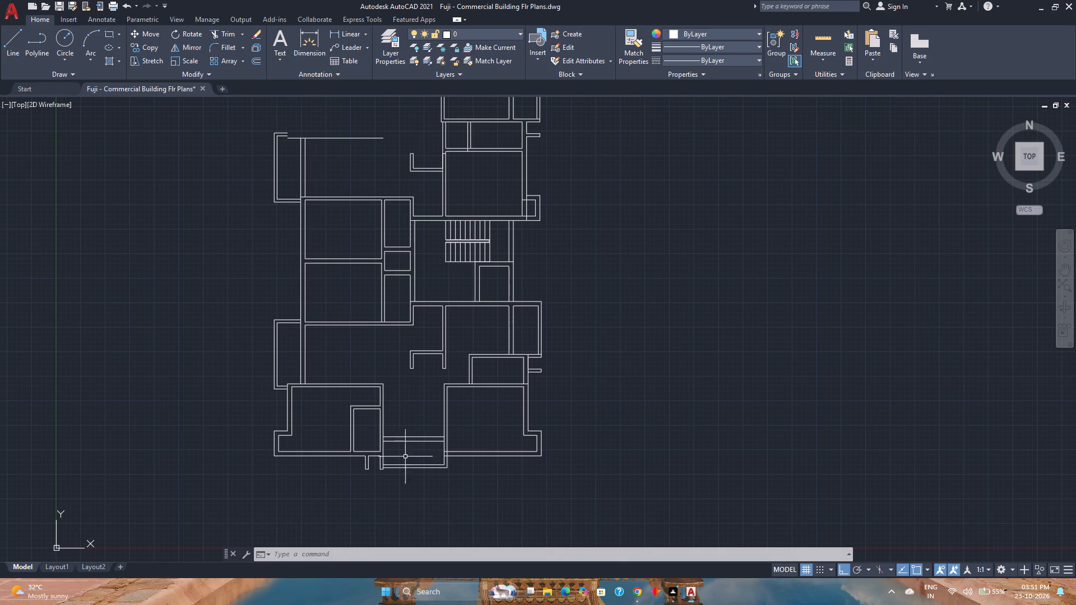
pyautogui.click(429, 477)
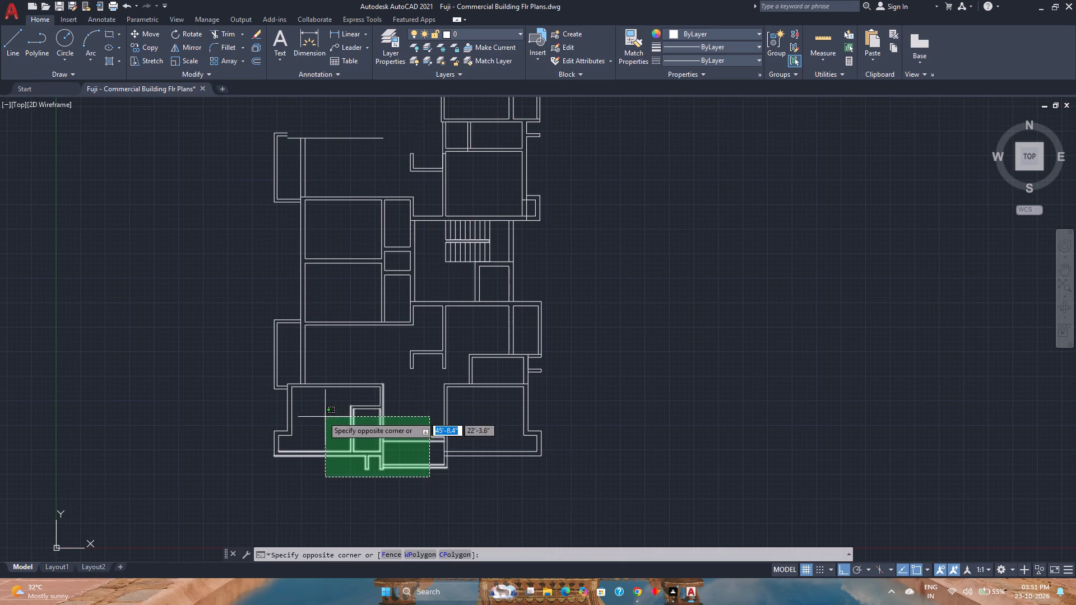
pyautogui.scroll(2, 309, 387)
pyautogui.click(309, 386)
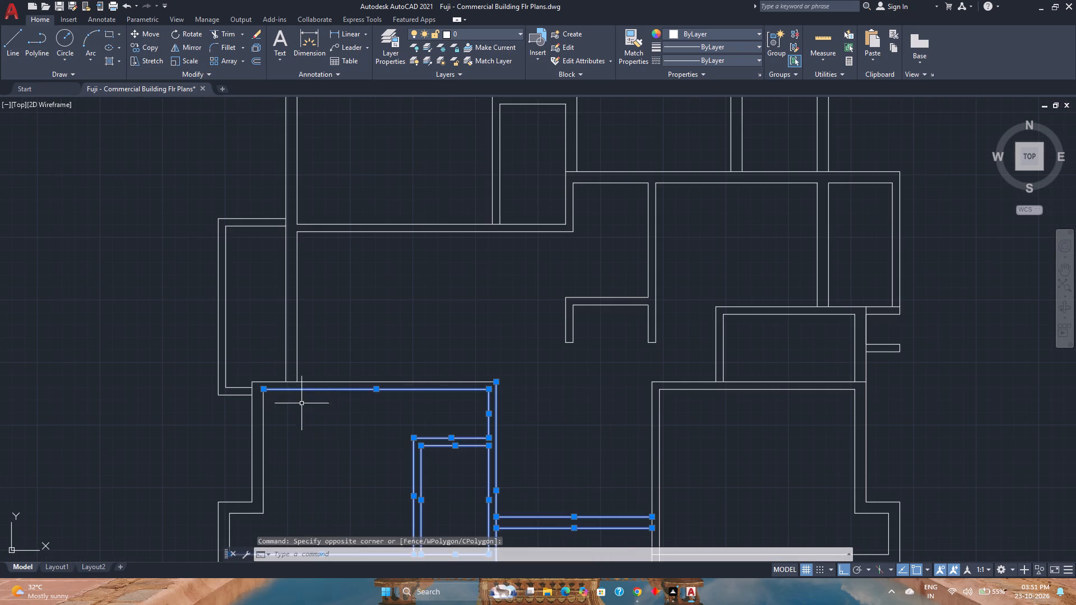
pyautogui.scroll(-2, 293, 436)
pyautogui.moveTo(293, 436); pyautogui.dragTo(310, 416, button='middle')
pyautogui.moveTo(324, 485); pyautogui.dragTo(313, 476)
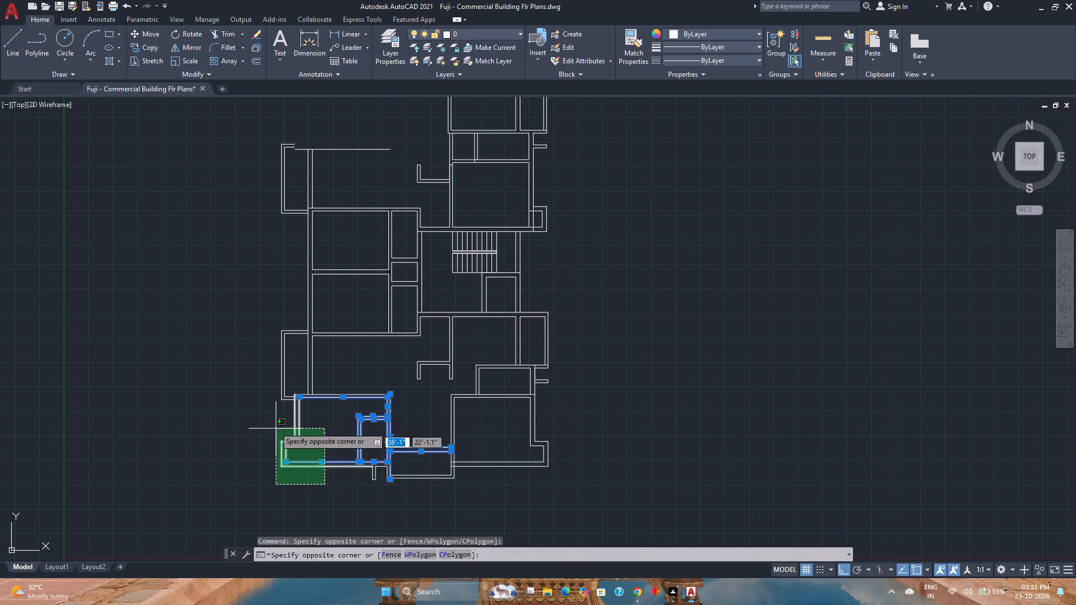
pyautogui.click(270, 417)
pyautogui.scroll(4, 389, 500)
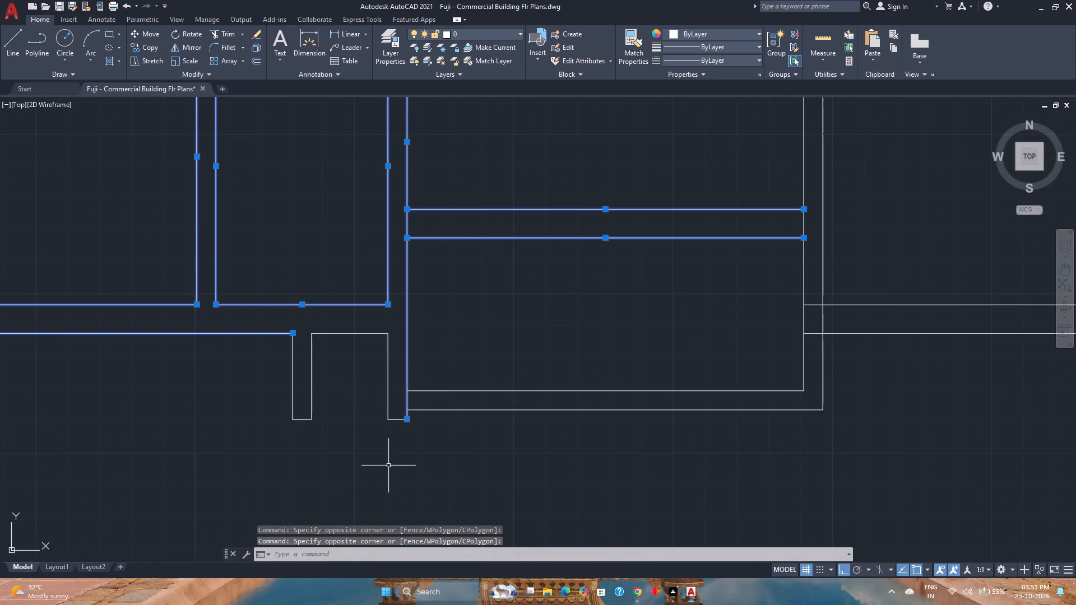
pyautogui.click(392, 464)
pyautogui.click(258, 326)
pyautogui.click(581, 432)
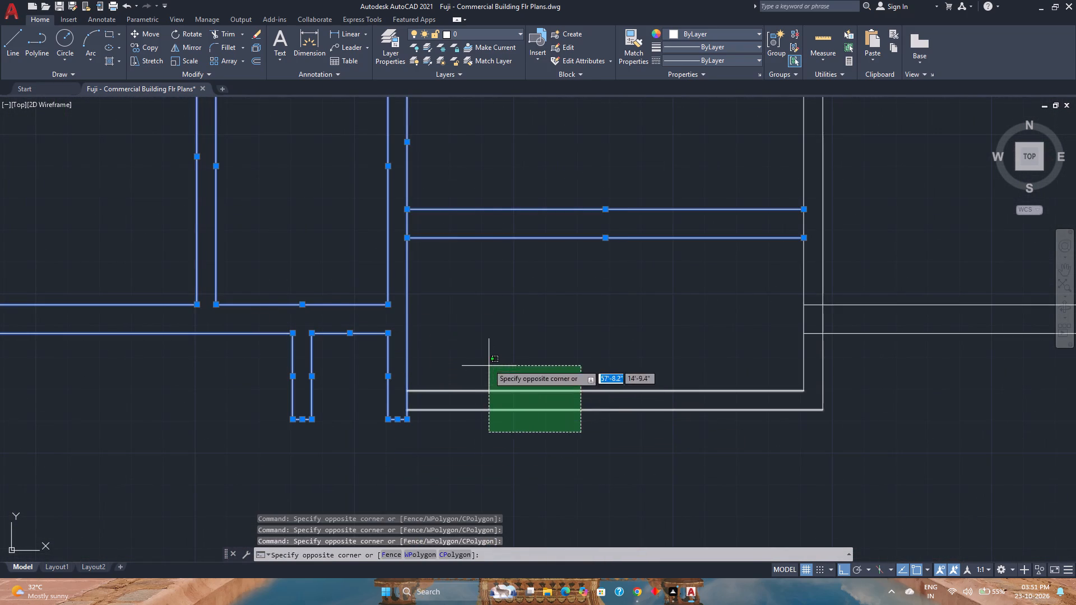
pyautogui.click(488, 364)
pyautogui.scroll(-4, 488, 364)
pyautogui.moveTo(515, 364); pyautogui.dragTo(524, 426, button='middle')
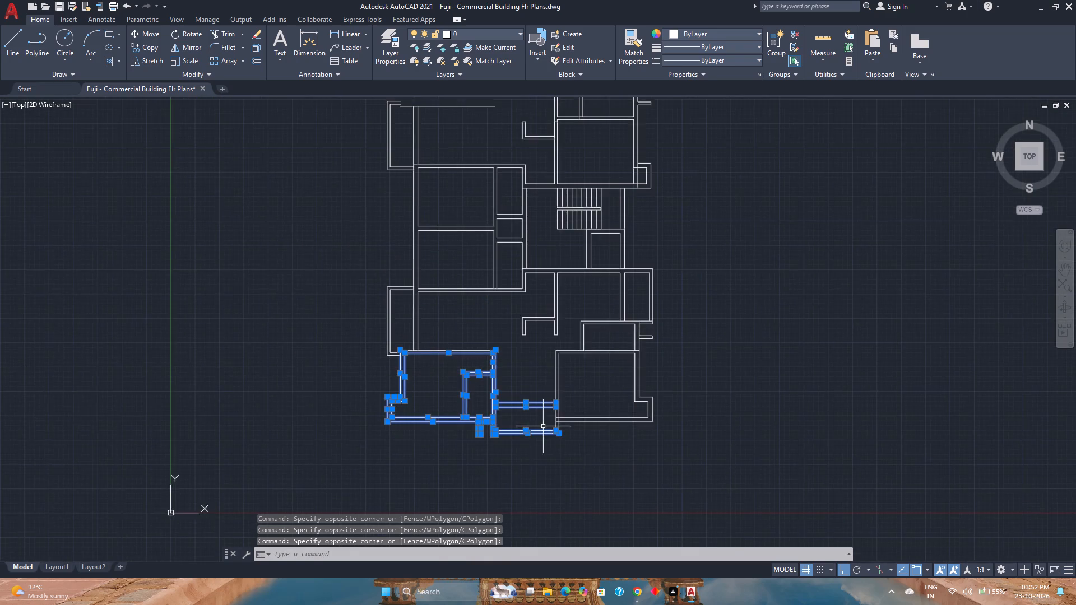
pyautogui.scroll(2, 546, 426)
pyautogui.click(573, 423)
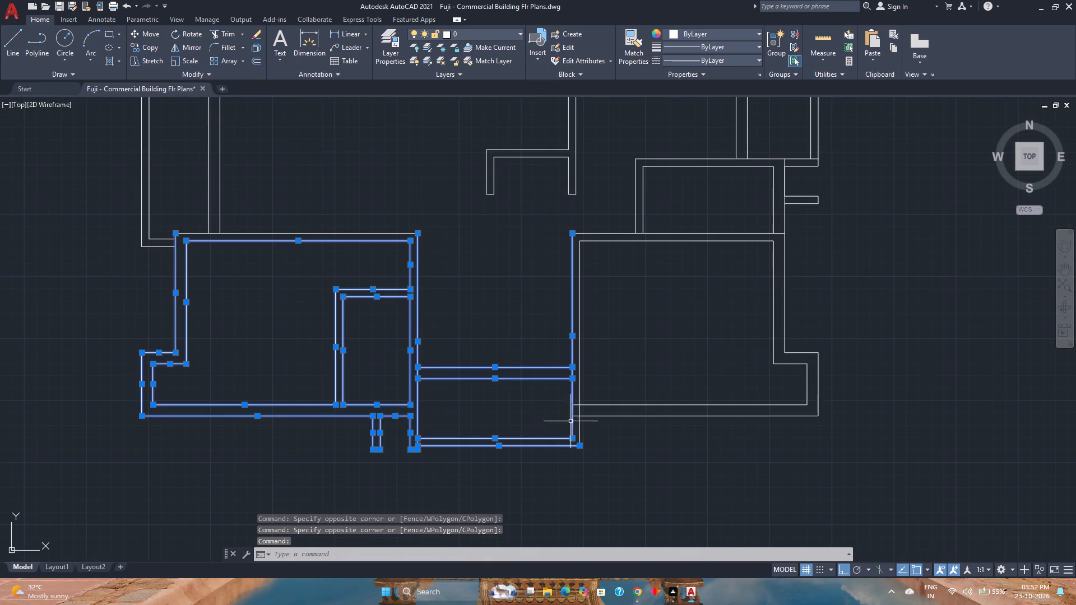
pyautogui.scroll(-3, 494, 403)
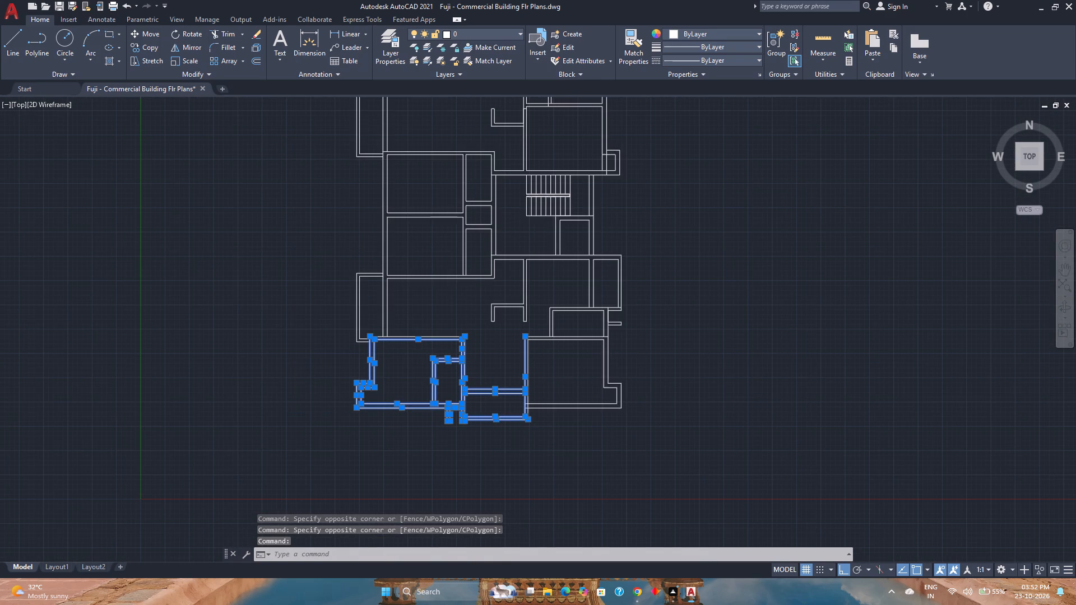
pyautogui.scroll(2, 443, 329)
pyautogui.moveTo(443, 329); pyautogui.dragTo(469, 426, button='middle')
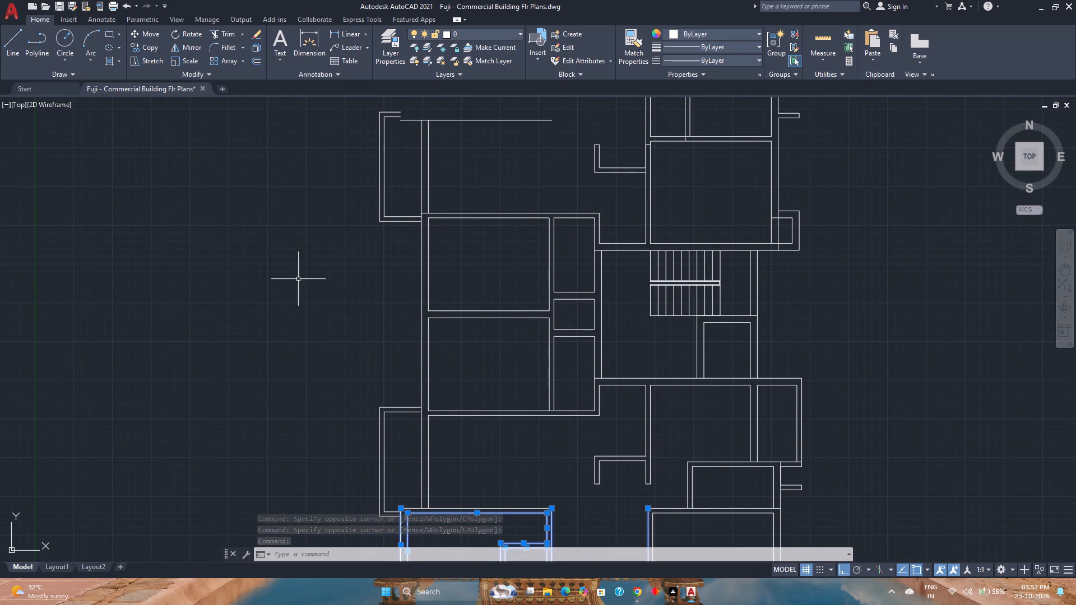
pyautogui.click(194, 52)
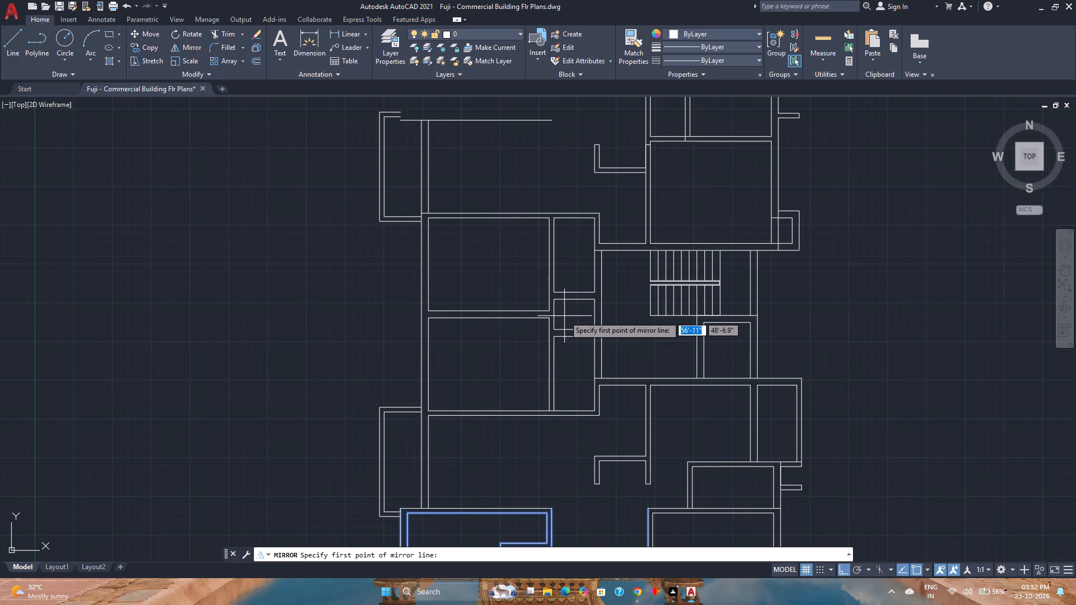
pyautogui.scroll(3, 564, 315)
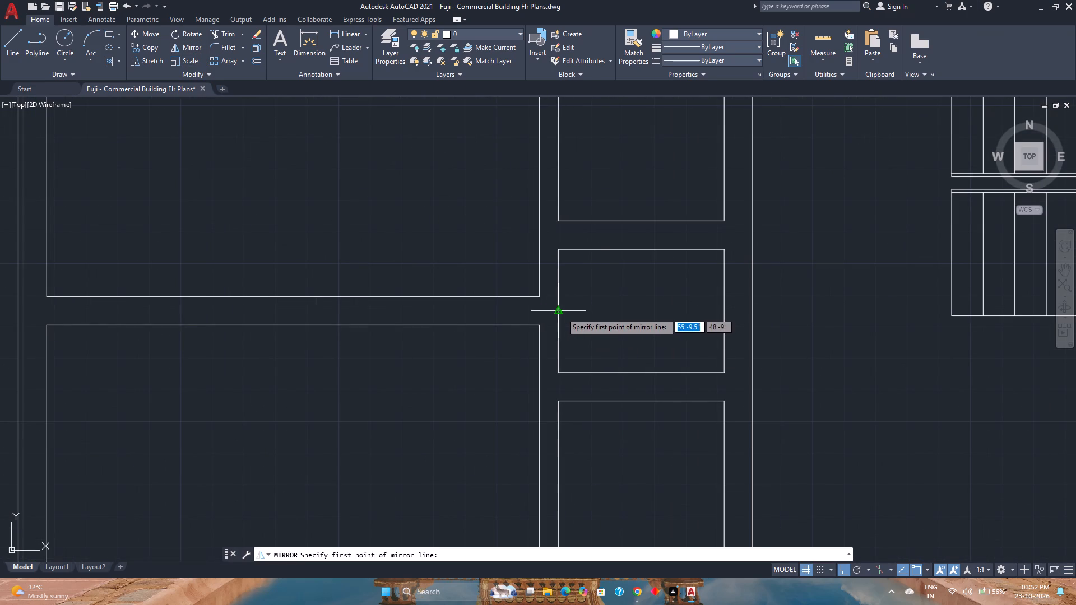
pyautogui.click(561, 313)
pyautogui.scroll(-4, 389, 314)
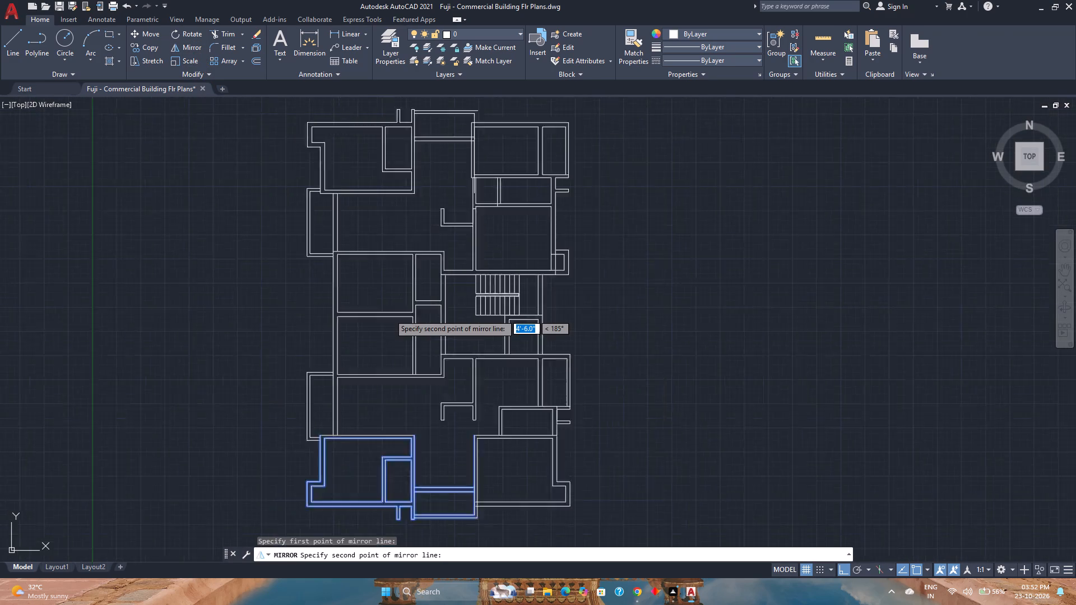
pyautogui.scroll(-2, 389, 314)
pyautogui.click(333, 318)
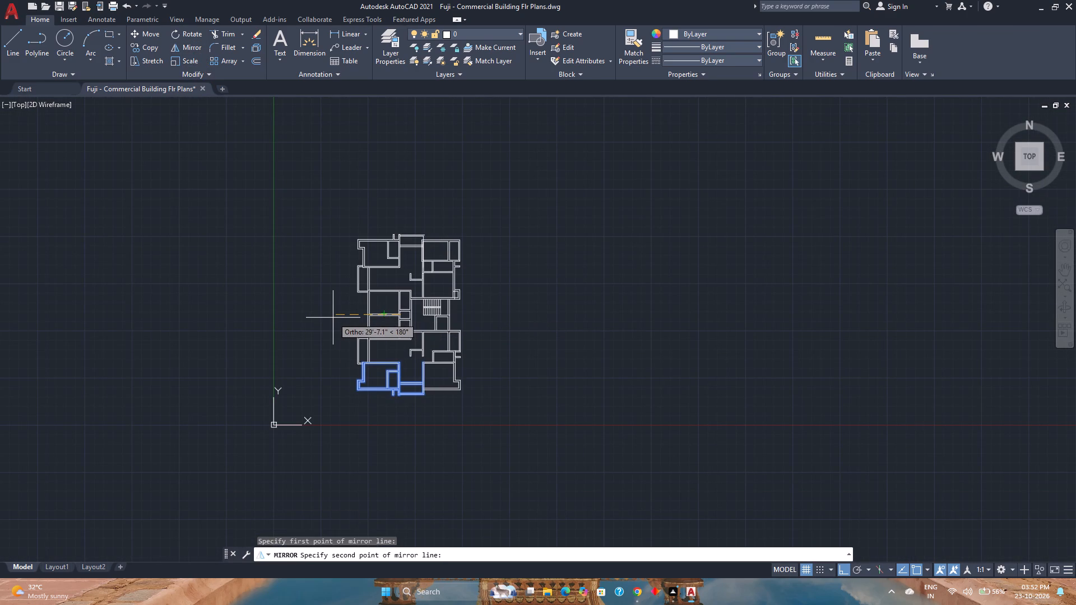
pyautogui.moveTo(356, 357); pyautogui.dragTo(333, 318)
# Trim the mirrored vertical line across the northeast room's top wall and erase its leftover length along that room's west wall.
pyautogui.scroll(1, 423, 277)
pyautogui.scroll(3, 341, 264)
pyautogui.scroll(-2, 392, 294)
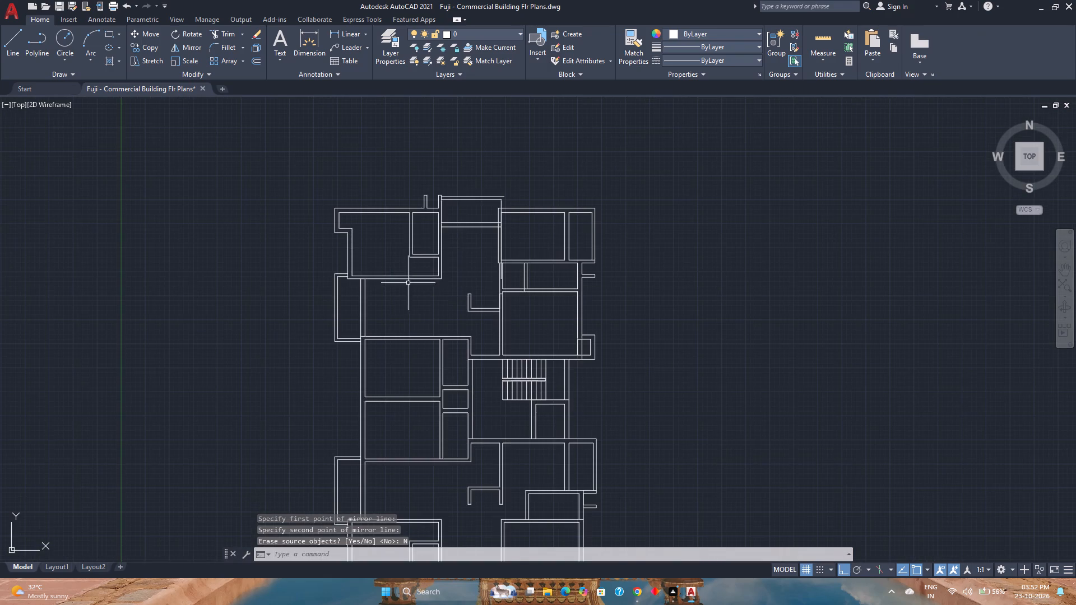
pyautogui.scroll(1, 474, 229)
pyautogui.scroll(3, 517, 191)
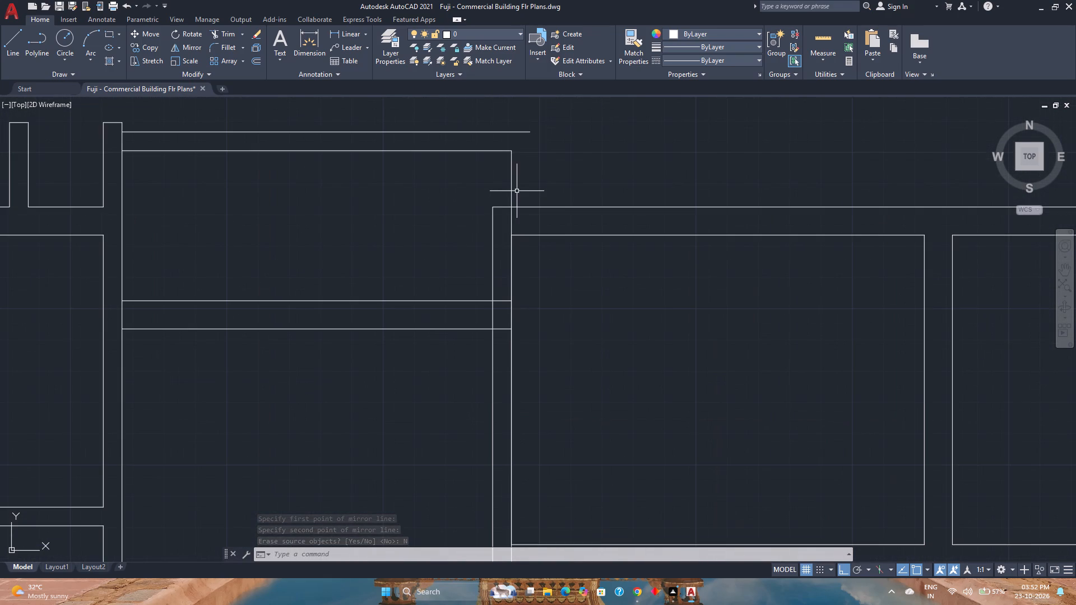
pyautogui.write('tr')
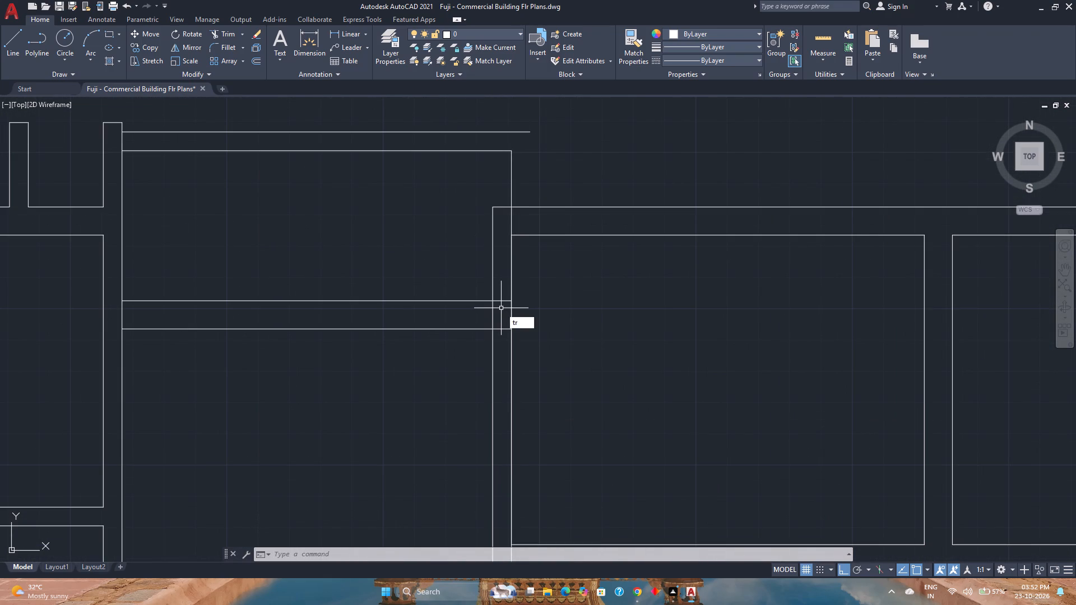
pyautogui.press('Return')
pyautogui.click(524, 225)
pyautogui.click(503, 224)
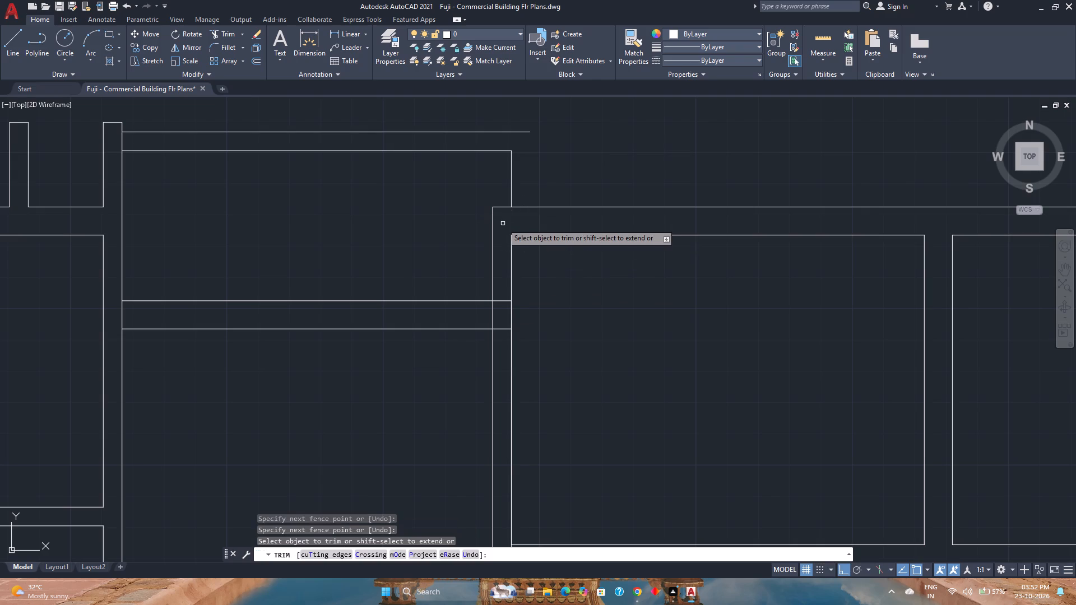
pyautogui.press('Escape')
pyautogui.click(512, 269)
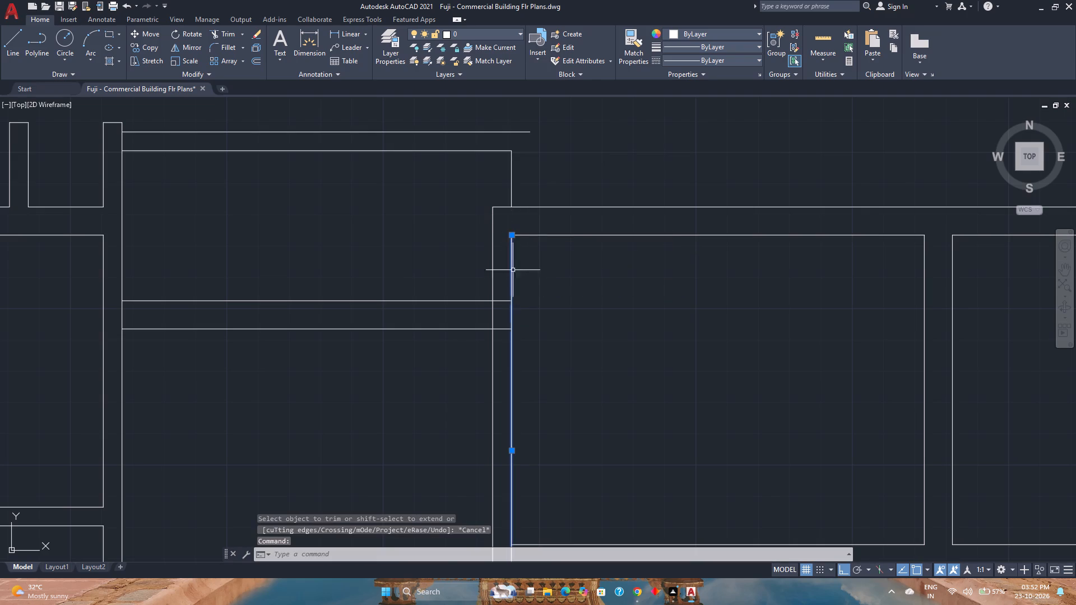
pyautogui.scroll(-3, 556, 295)
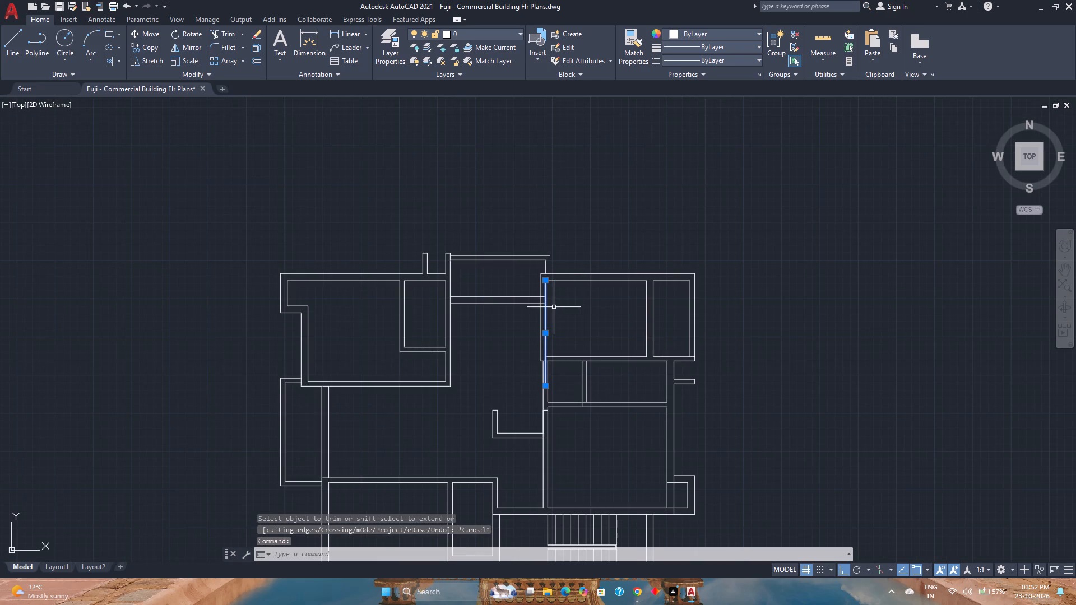
pyautogui.press('Delete')
# Draw a vertical line from the east end of the north recess's outer wall line down to the northeast room's top wall.
pyautogui.scroll(3, 546, 262)
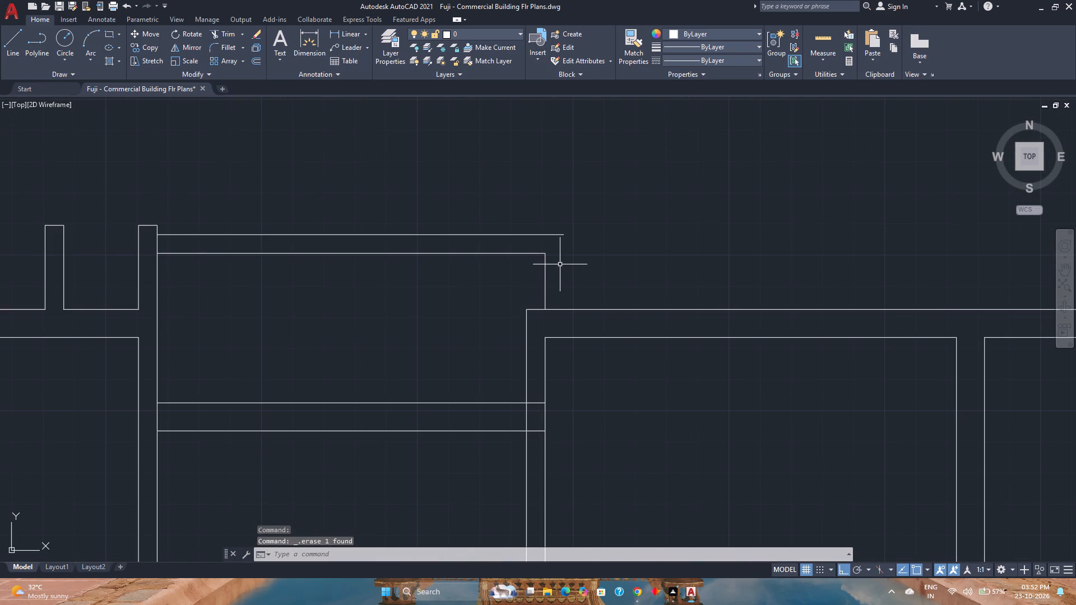
pyautogui.press('l')
pyautogui.press('Return')
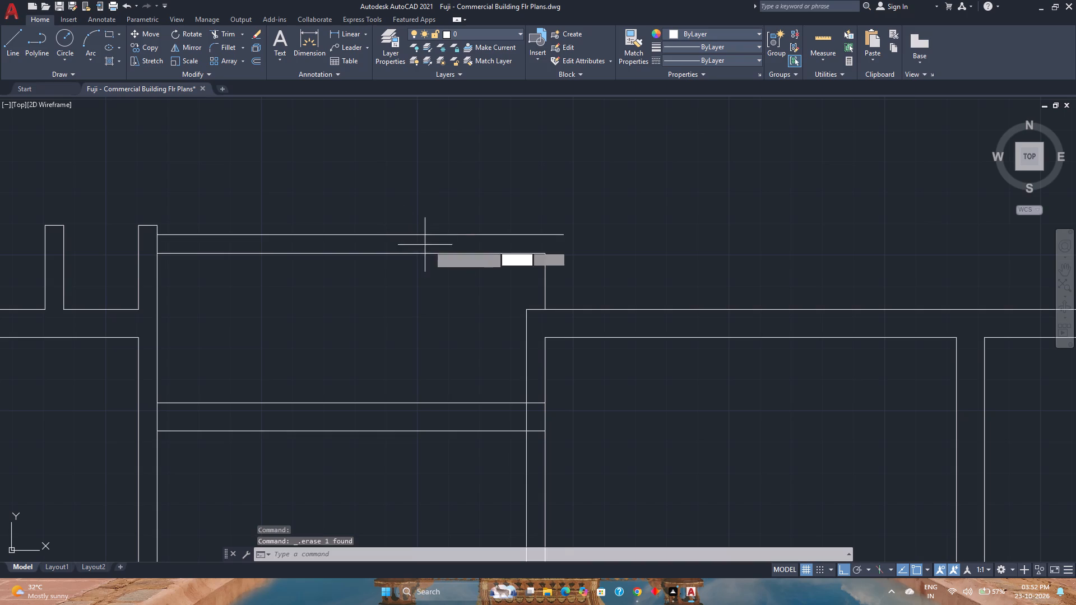
pyautogui.click(563, 238)
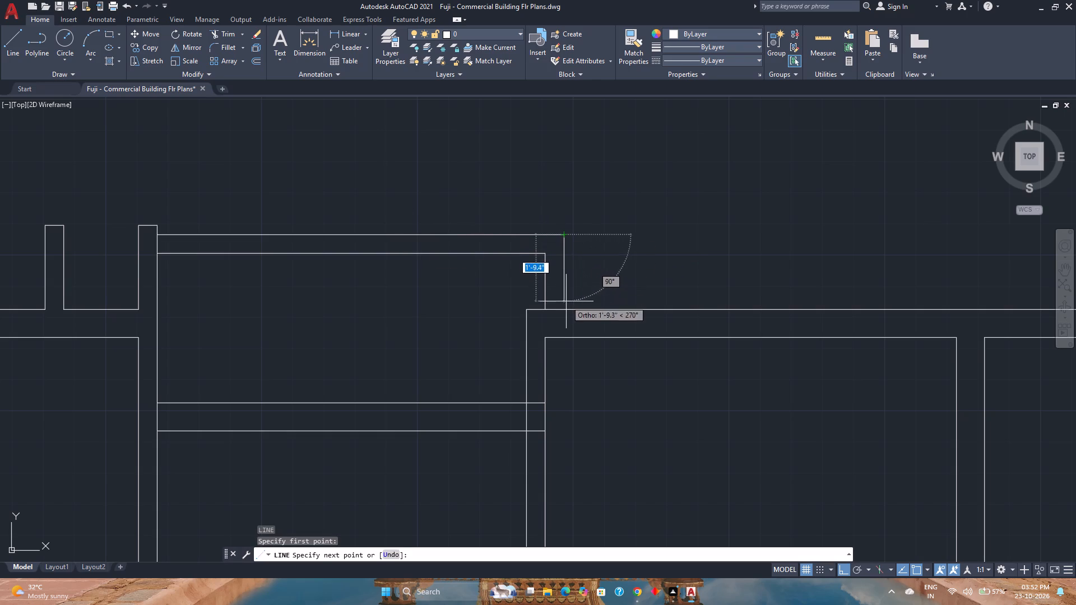
pyautogui.click(566, 306)
pyautogui.press('Escape')
# Examine how the mirrored northwest room and north recess walls meet the northeast rooms.
pyautogui.scroll(-2, 560, 293)
pyautogui.scroll(2, 540, 365)
pyautogui.scroll(-1, 540, 365)
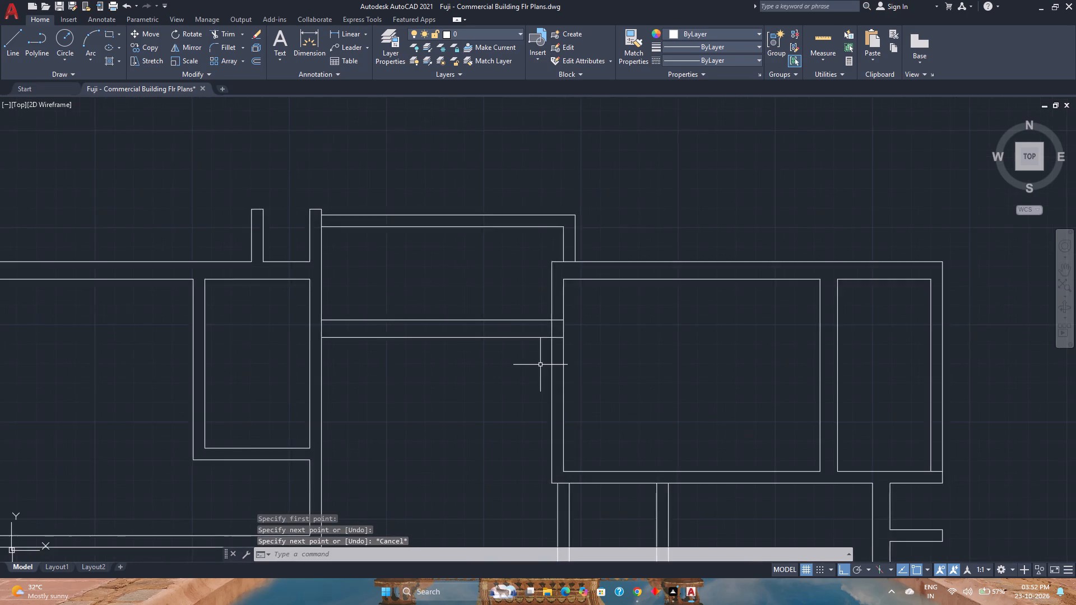
pyautogui.scroll(-1, 540, 365)
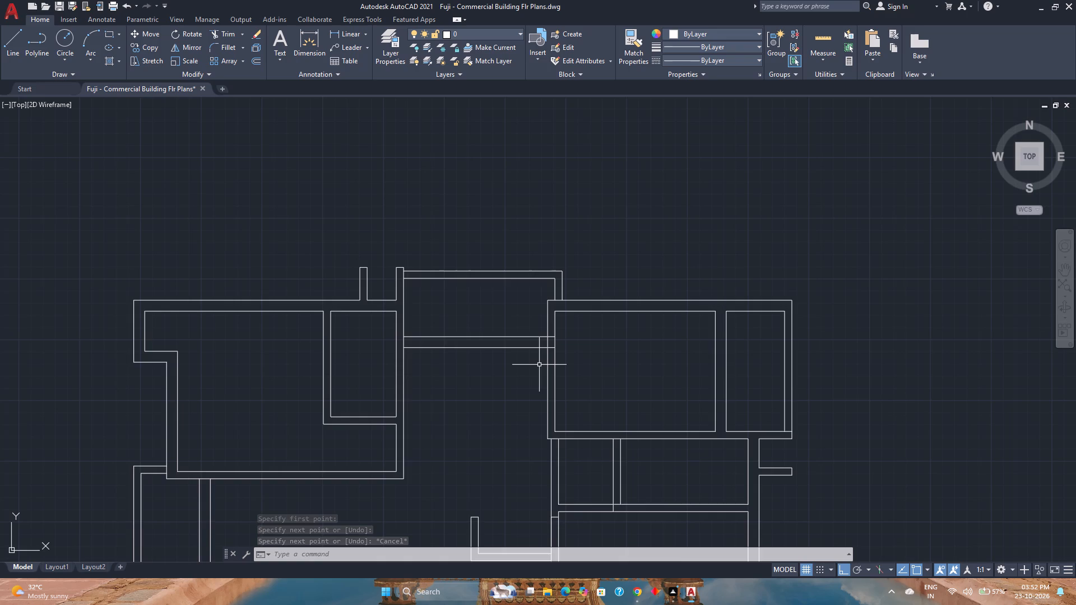
pyautogui.scroll(1, 539, 365)
pyautogui.scroll(-1, 539, 365)
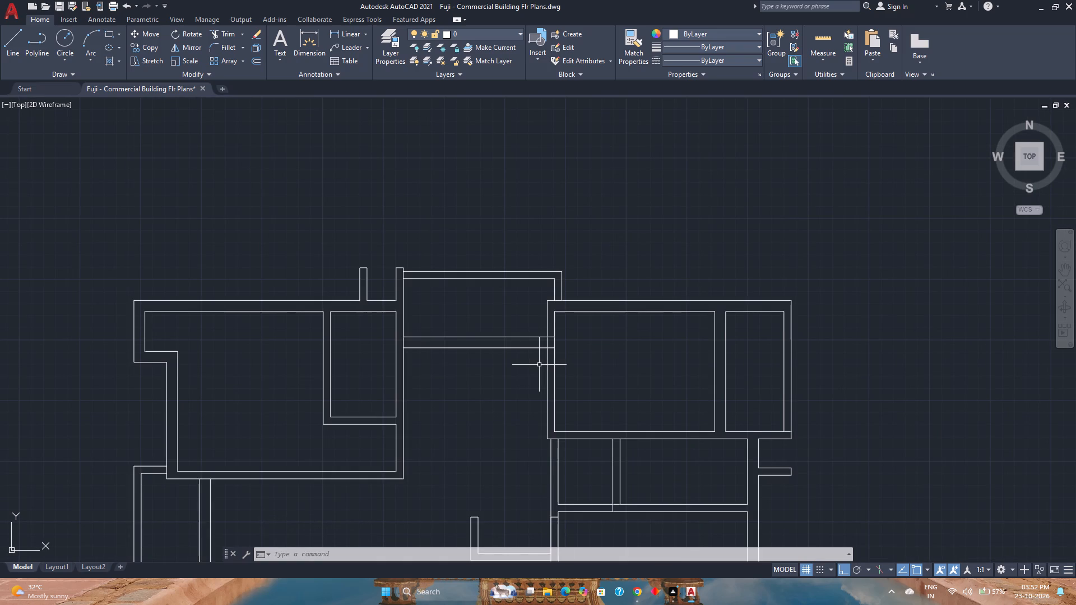
pyautogui.scroll(-1, 539, 365)
pyautogui.scroll(2, 542, 368)
pyautogui.scroll(-2, 542, 368)
pyautogui.moveTo(536, 382); pyautogui.dragTo(494, 305, button='middle')
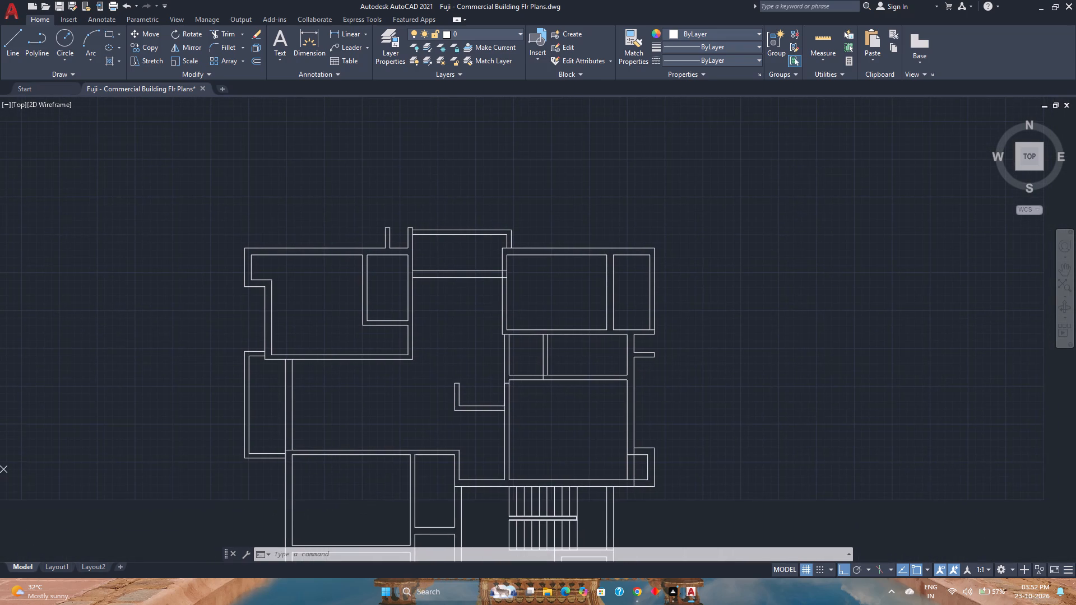
# Save the drawing.
pyautogui.hotkey('ctrl', 's')
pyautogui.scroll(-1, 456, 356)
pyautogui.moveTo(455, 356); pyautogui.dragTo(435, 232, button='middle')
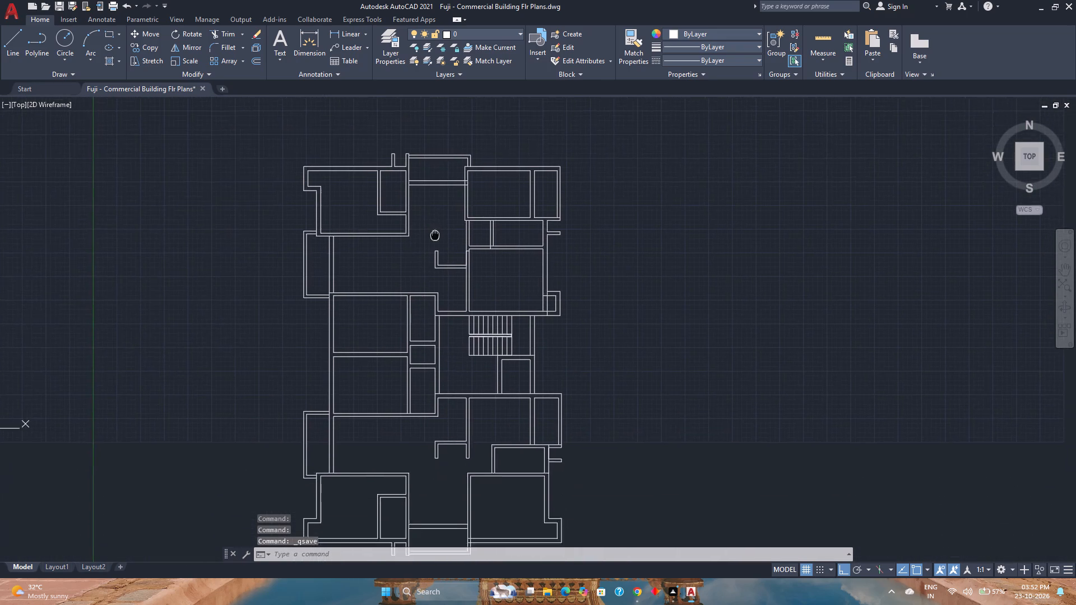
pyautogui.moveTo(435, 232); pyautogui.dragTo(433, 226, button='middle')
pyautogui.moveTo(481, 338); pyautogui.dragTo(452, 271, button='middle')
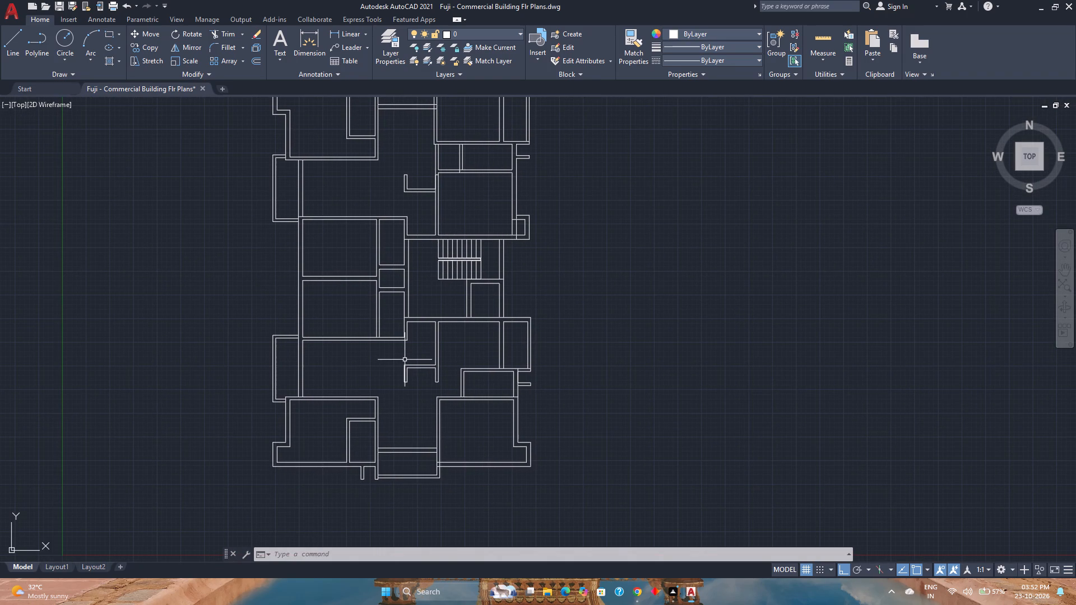
# Move the northeast room's two west wall lines east to align with the wall lines of the small room directly south.
pyautogui.moveTo(452, 294); pyautogui.dragTo(459, 406, button='middle')
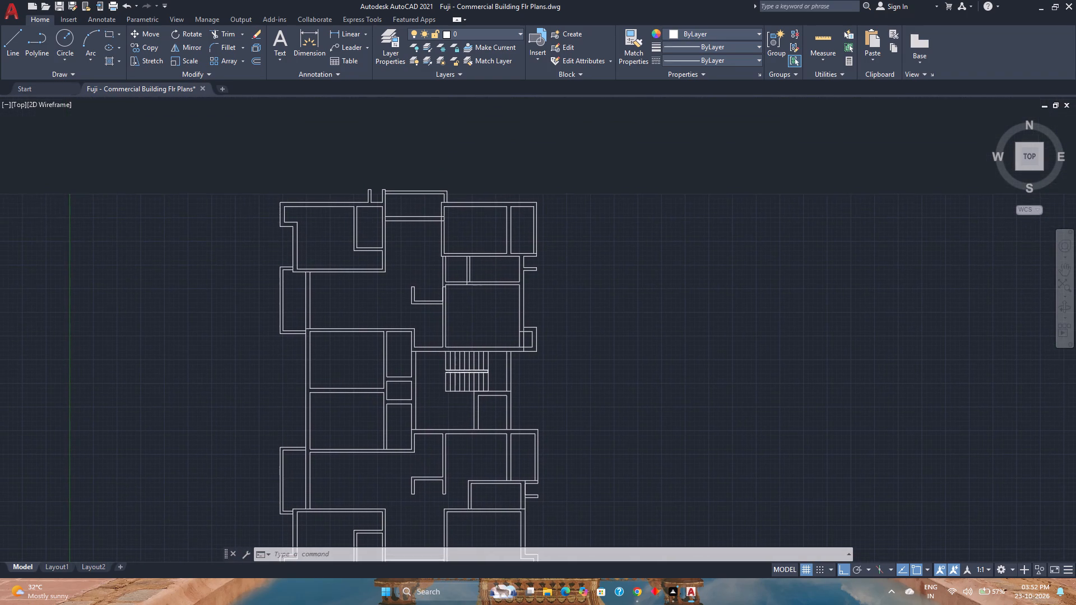
pyautogui.scroll(2, 444, 250)
pyautogui.click(448, 245)
pyautogui.click(418, 243)
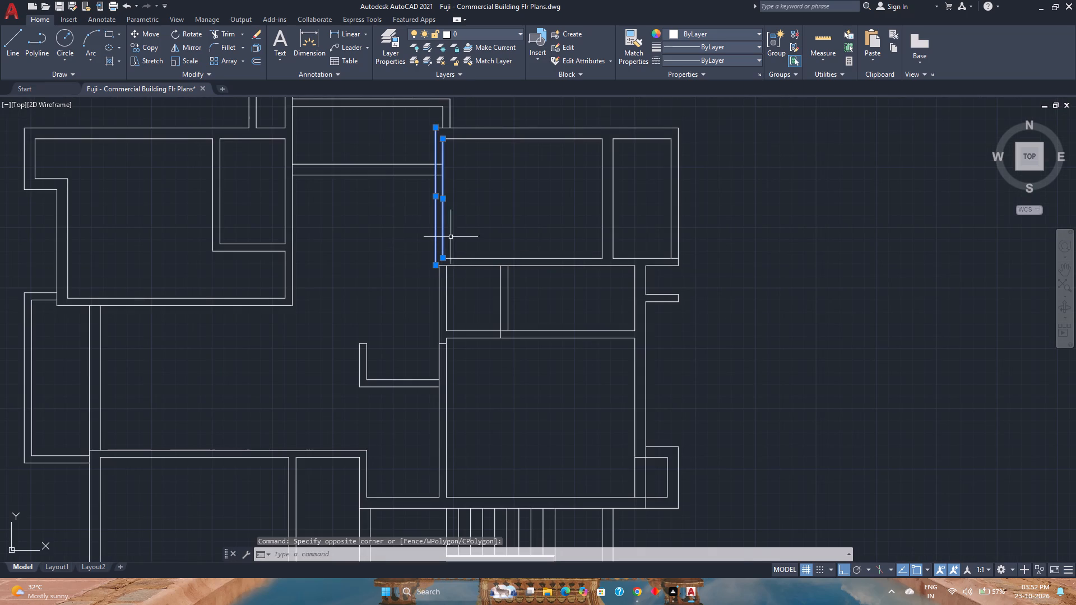
pyautogui.scroll(3, 451, 238)
pyautogui.click(151, 35)
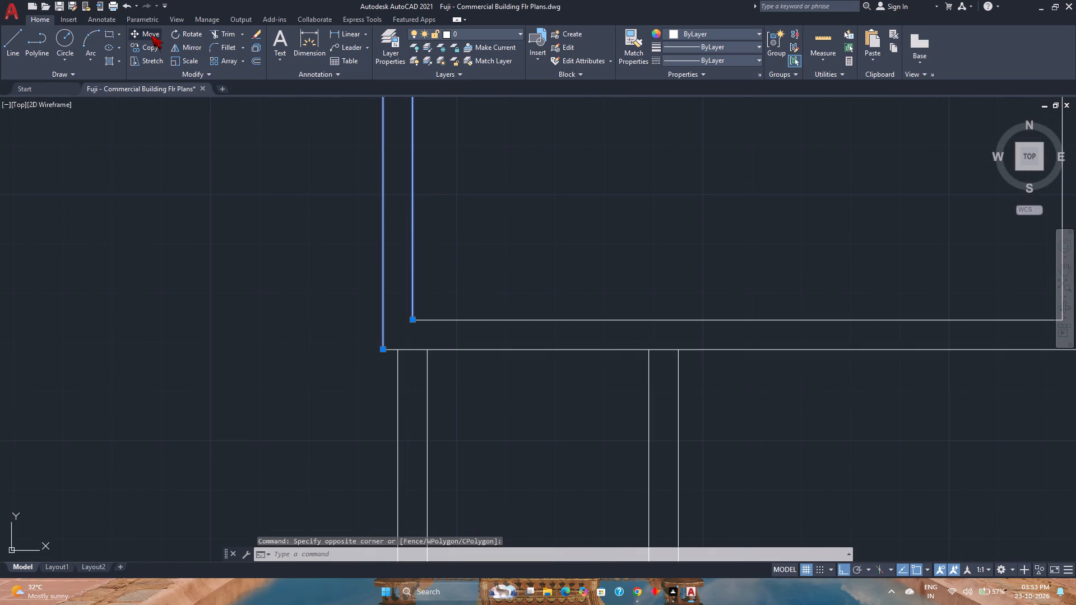
pyautogui.click(413, 323)
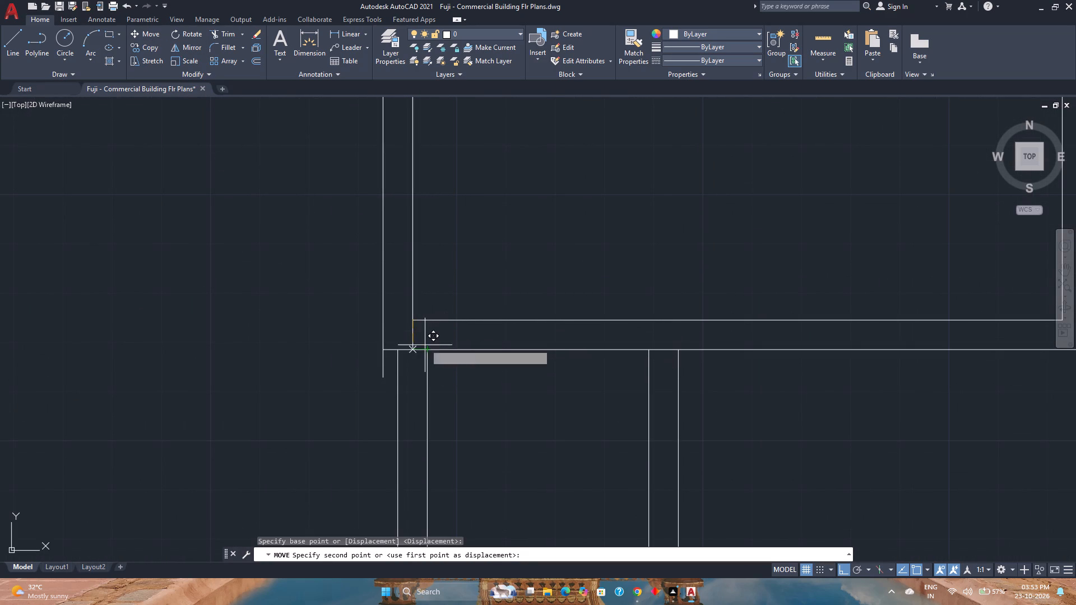
pyautogui.scroll(2, 426, 322)
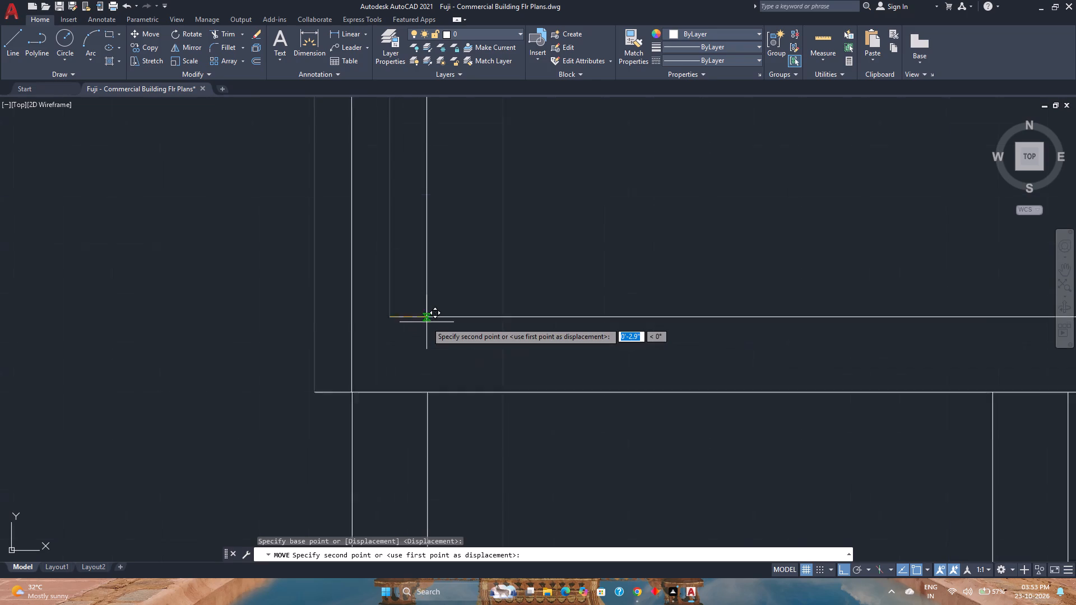
pyautogui.scroll(1, 426, 322)
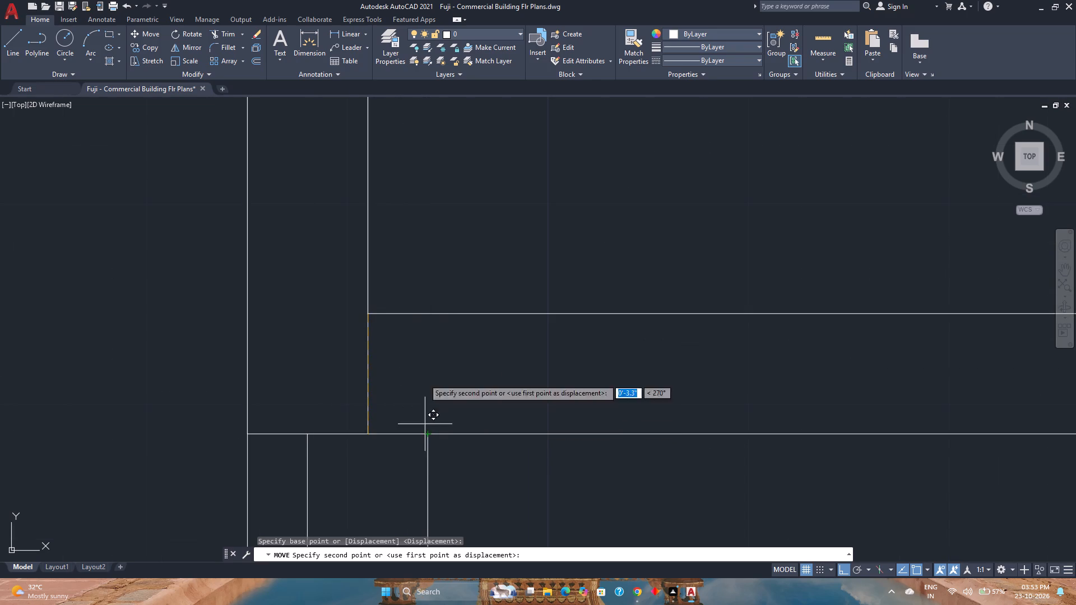
pyautogui.click(425, 333)
# Trim the north recess's inner wall lines and the northeast room's top wall lines back to the room's moved west wall.
pyautogui.scroll(-4, 429, 392)
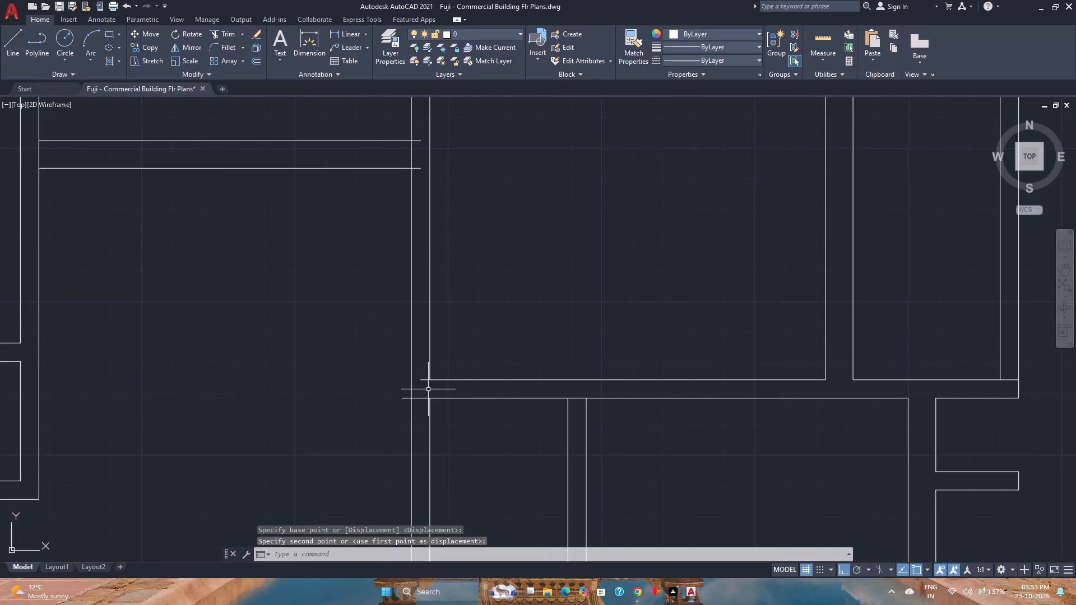
pyautogui.scroll(-3, 431, 383)
pyautogui.scroll(3, 429, 325)
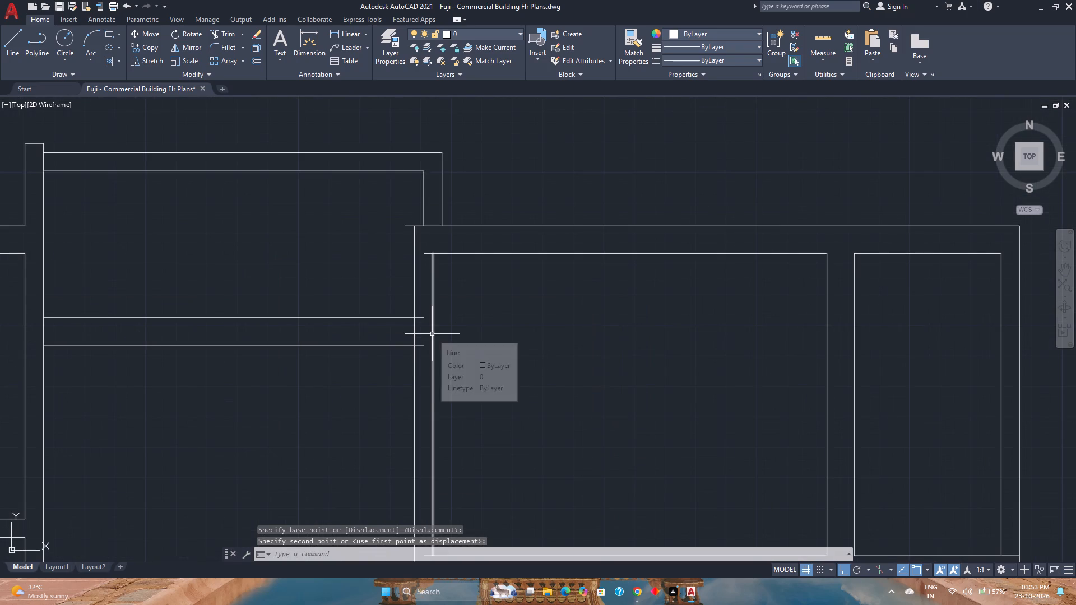
pyautogui.press('t')
pyautogui.press('r')
pyautogui.press('Return')
pyautogui.scroll(1, 432, 325)
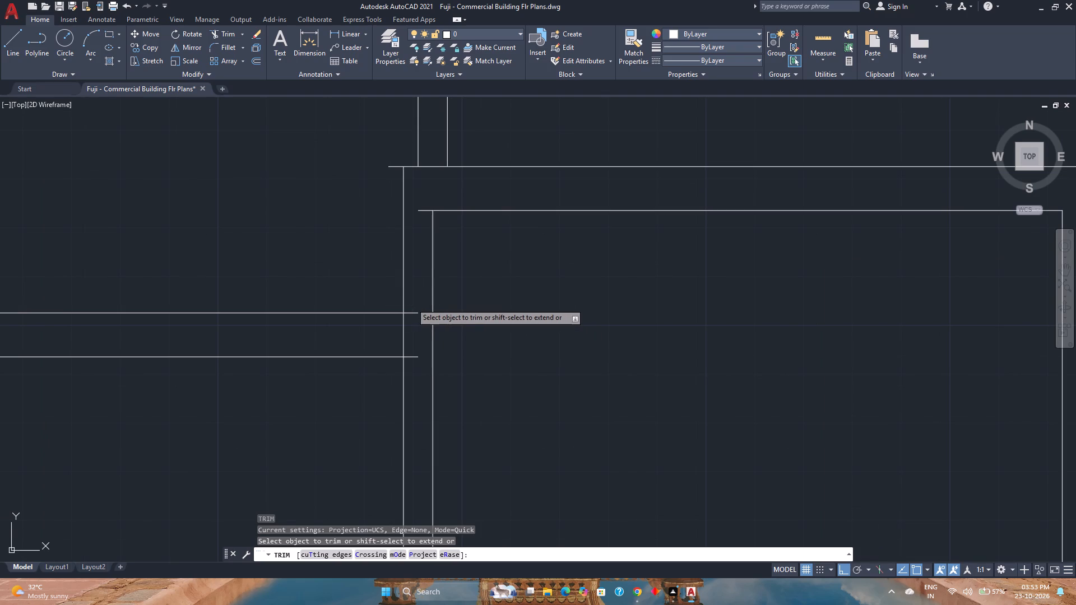
pyautogui.click(411, 303)
pyautogui.click(419, 381)
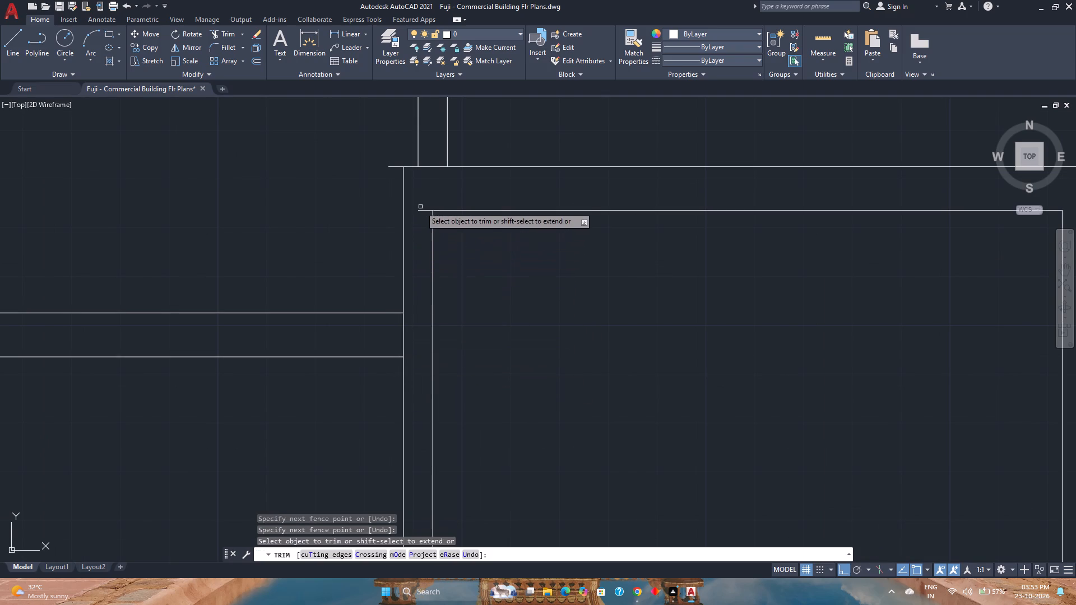
pyautogui.click(424, 201)
pyautogui.click(421, 238)
pyautogui.click(396, 162)
pyautogui.click(393, 184)
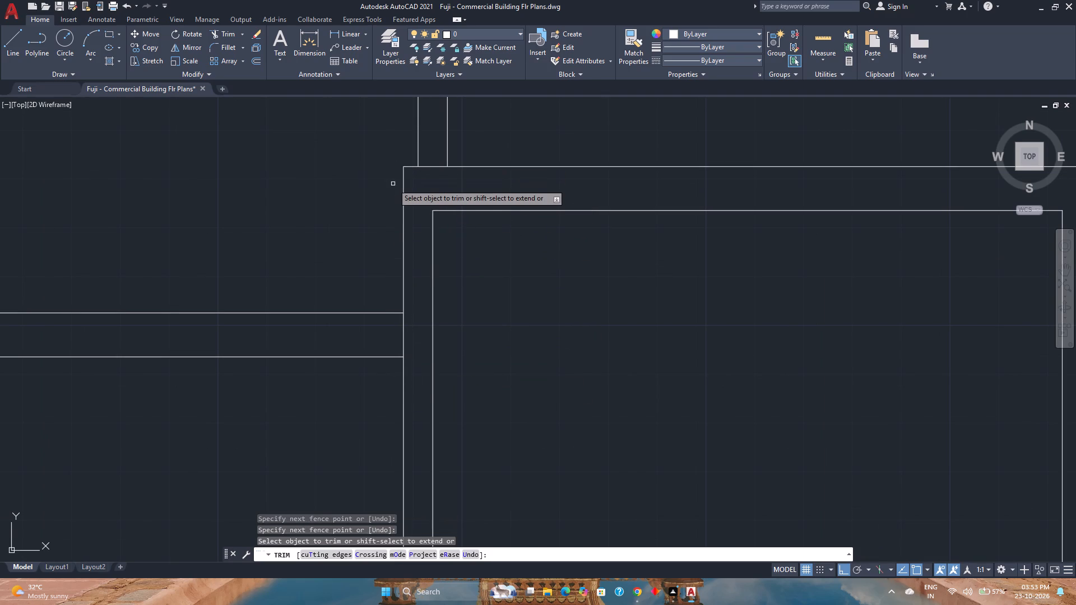
# Trim the overhanging ends of the northeast room's bottom wall lines at its southwest corner.
pyautogui.scroll(-2, 394, 182)
pyautogui.scroll(2, 382, 412)
pyautogui.click(407, 355)
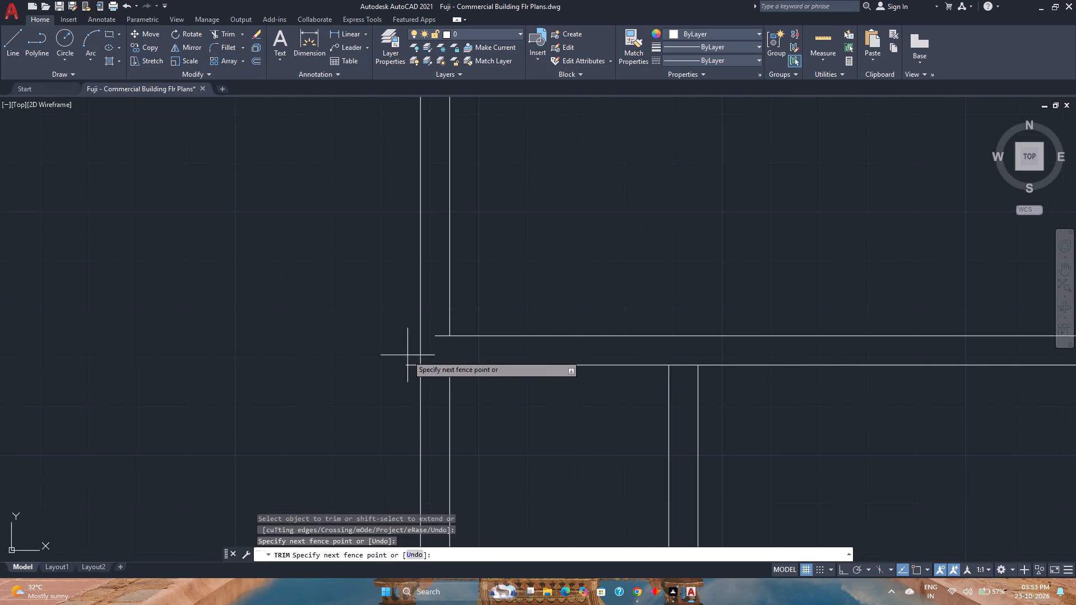
pyautogui.click(408, 372)
pyautogui.click(440, 324)
pyautogui.click(439, 342)
pyautogui.scroll(-3, 439, 337)
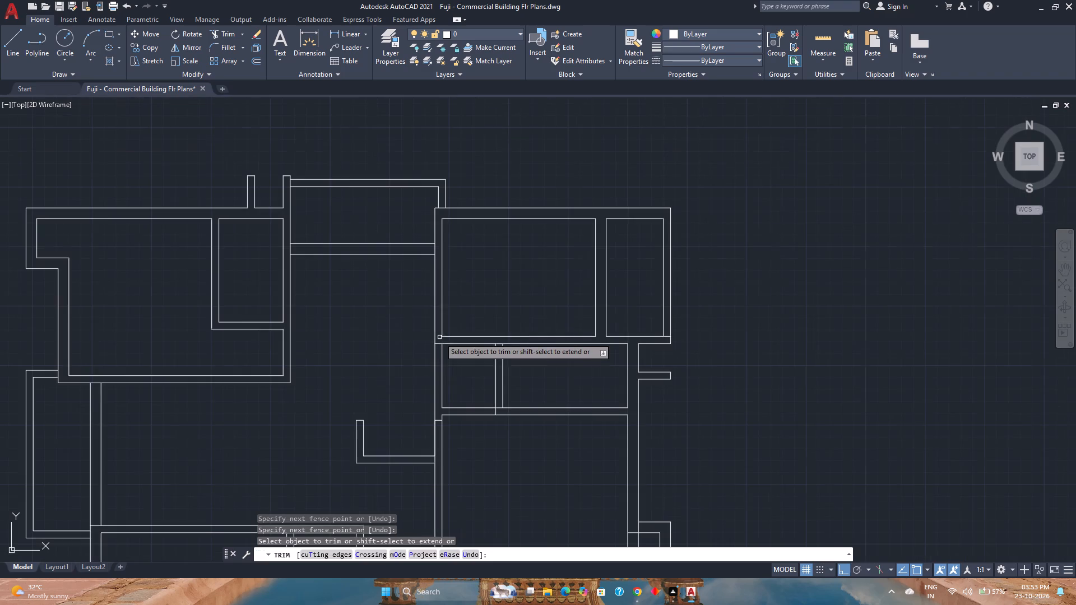
# Measure the northeast room's inside width and depth.
pyautogui.click(818, 35)
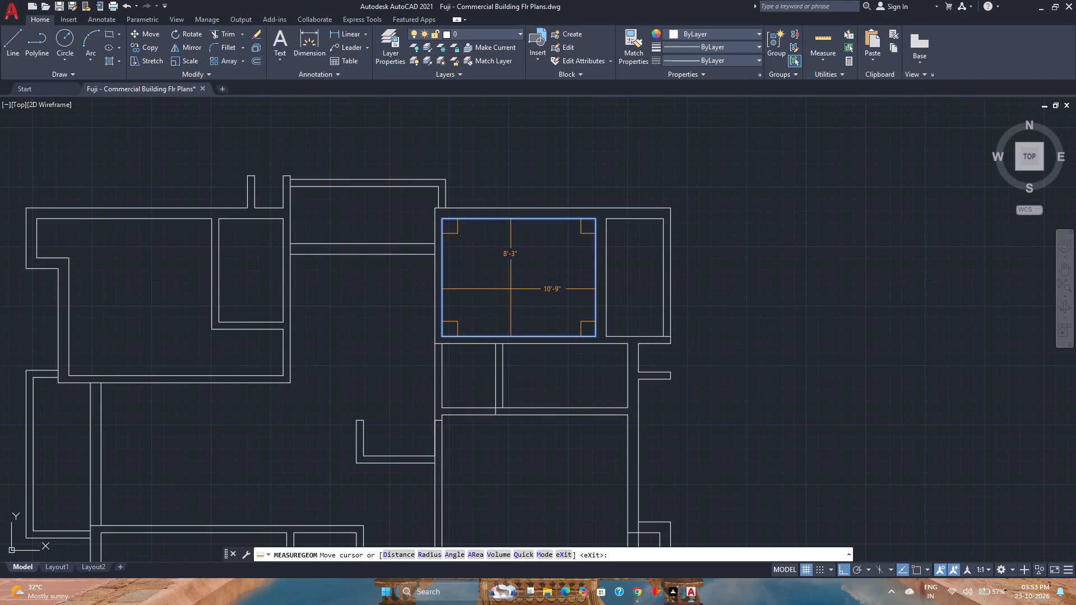
pyautogui.press('Escape')
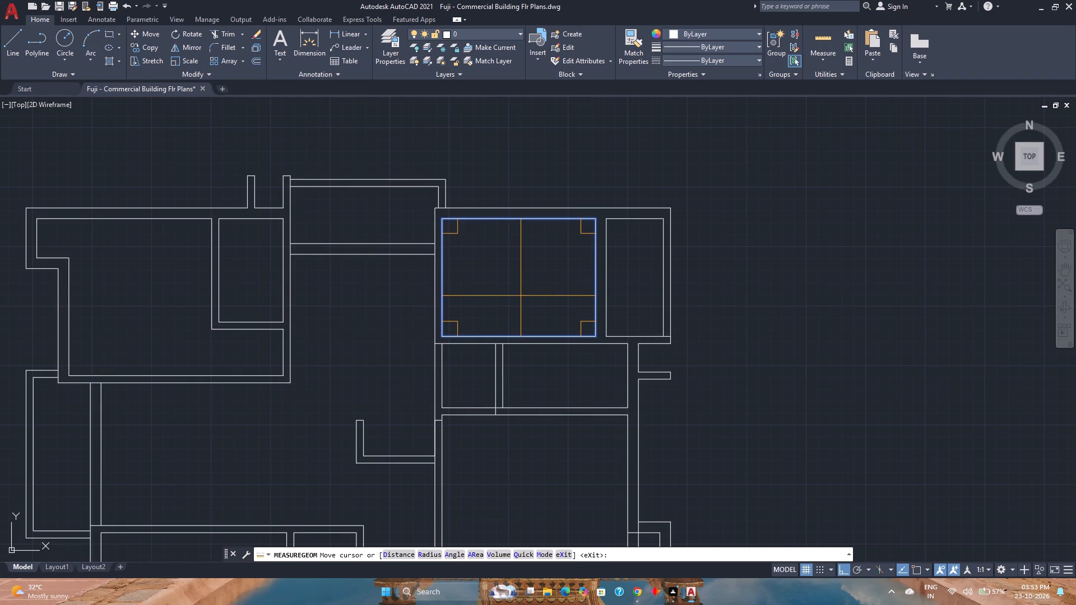
# Save the drawing.
pyautogui.scroll(-2, 508, 294)
pyautogui.scroll(2, 448, 247)
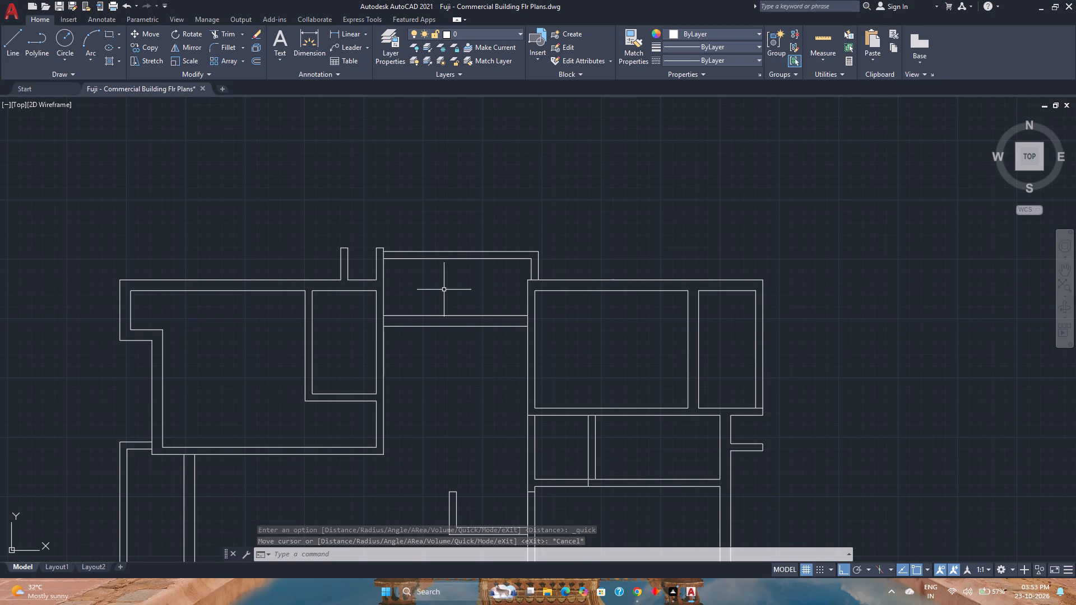
pyautogui.scroll(-3, 445, 324)
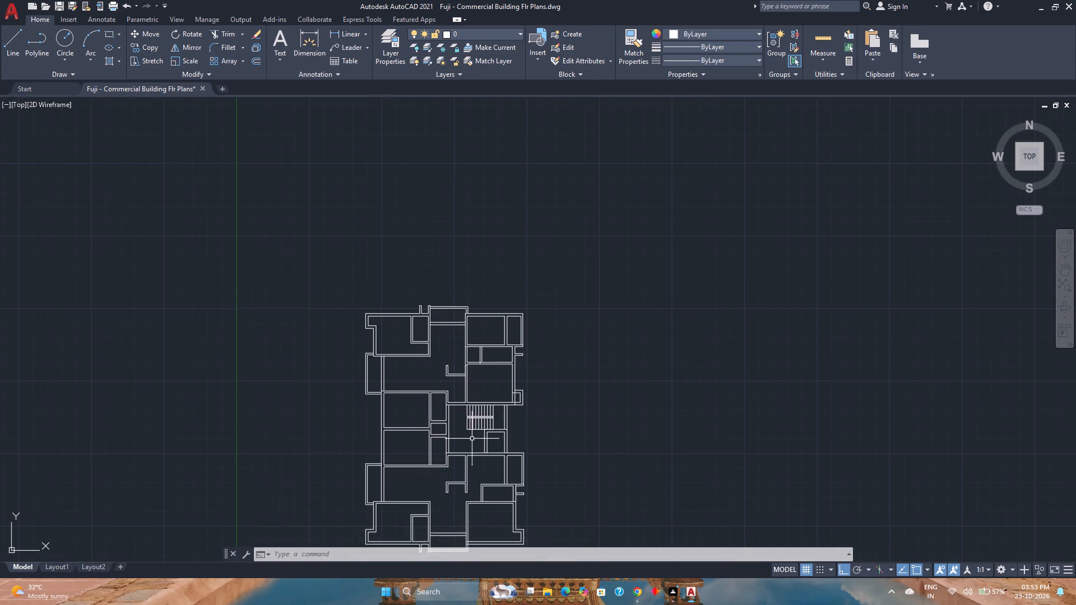
pyautogui.scroll(3, 472, 438)
pyautogui.moveTo(472, 438); pyautogui.dragTo(446, 373, button='middle')
pyautogui.scroll(-1, 446, 373)
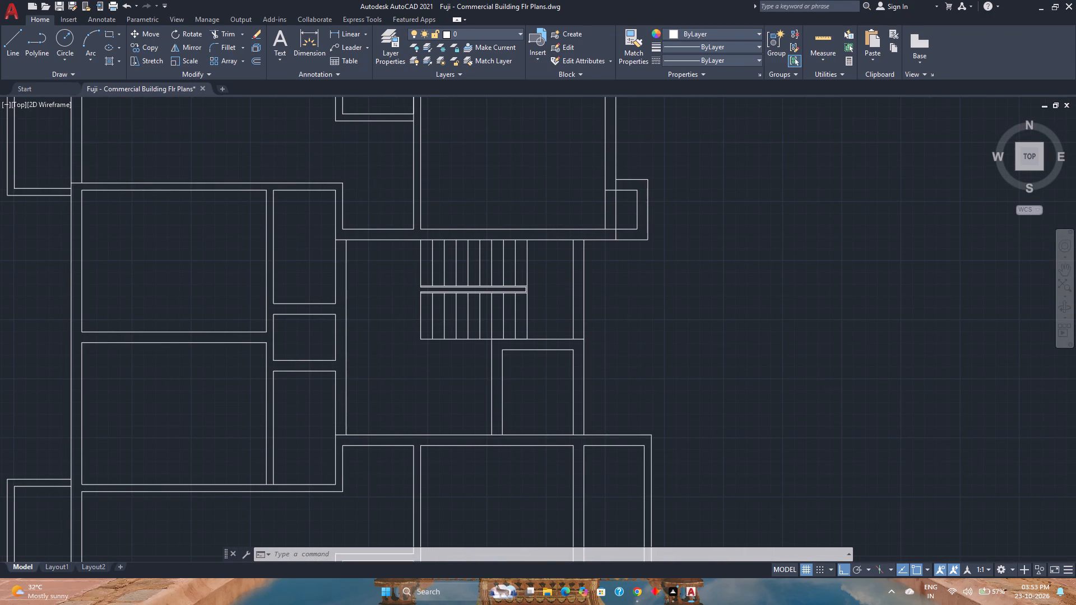
pyautogui.hotkey('ctrl', 's')
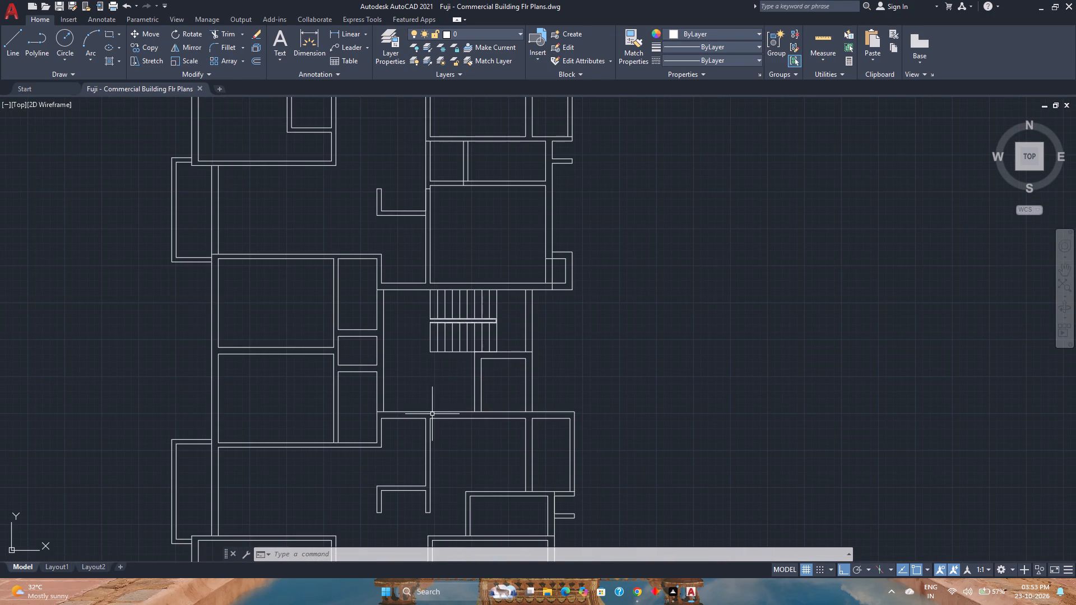
# Trim the wall line segments crossing both ends of the west wall running south from the northwest room.
pyautogui.scroll(-1, 431, 412)
pyautogui.scroll(2, 295, 264)
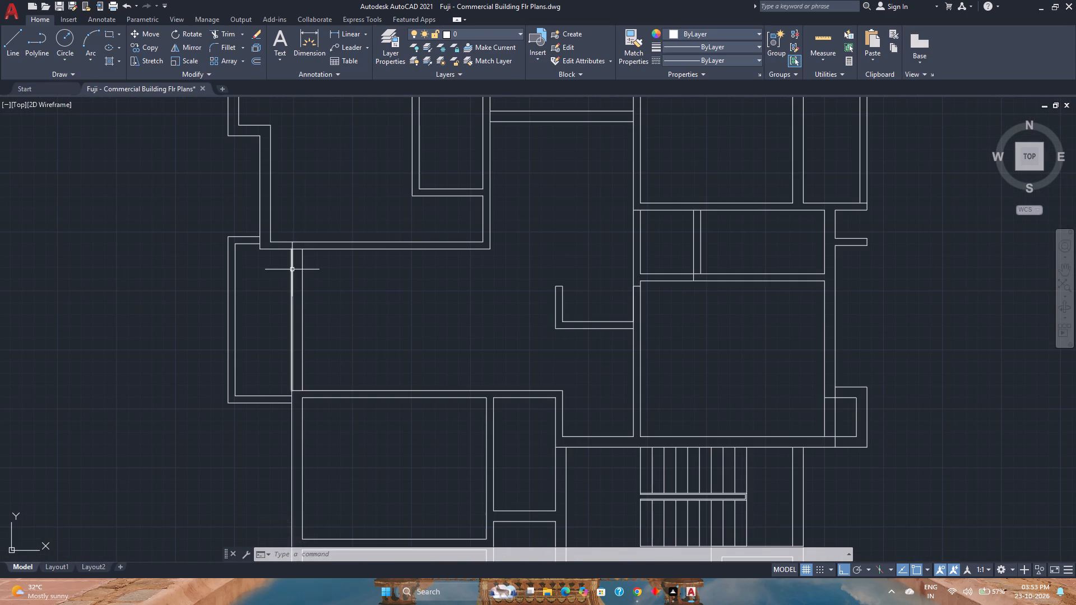
pyautogui.press('t')
pyautogui.press('r')
pyautogui.press('Return')
pyautogui.scroll(2, 294, 264)
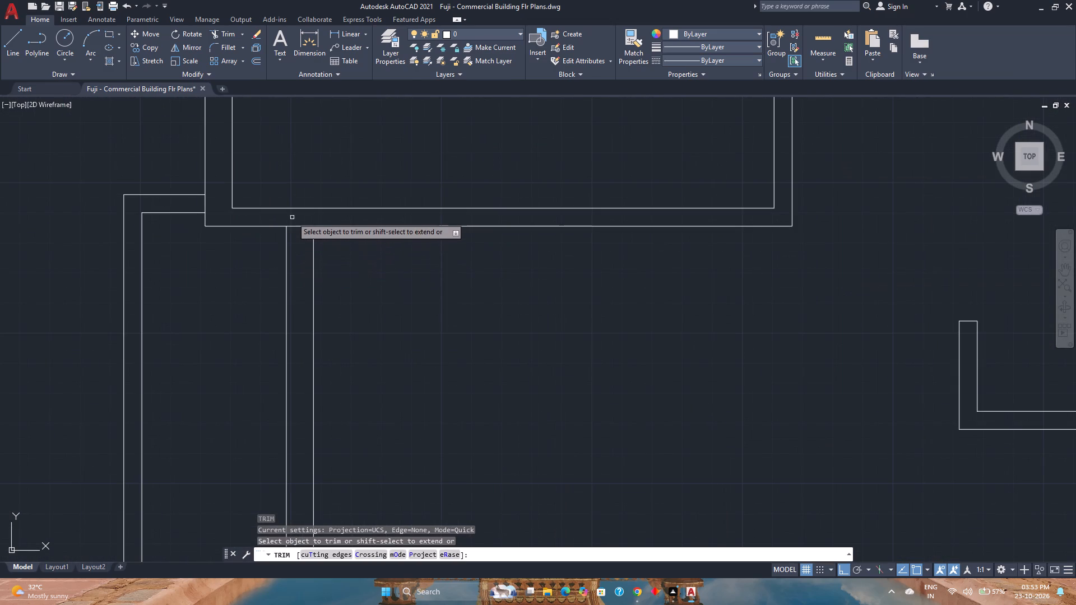
pyautogui.click(300, 220)
pyautogui.click(310, 258)
pyautogui.scroll(-4, 309, 258)
pyautogui.scroll(3, 307, 372)
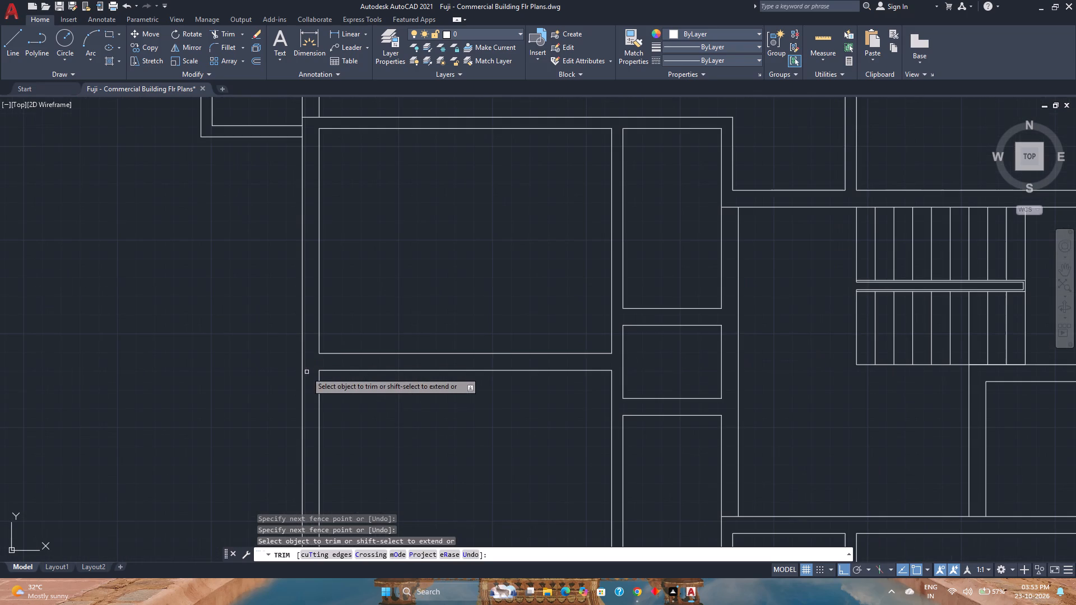
pyautogui.scroll(-2, 313, 378)
pyautogui.scroll(3, 314, 274)
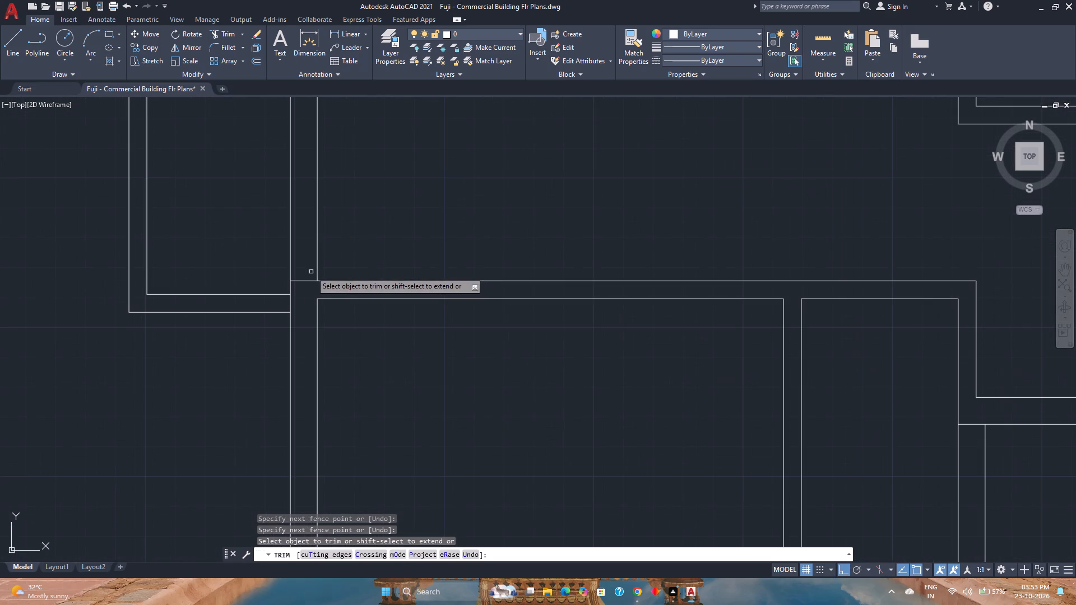
pyautogui.click(311, 272)
pyautogui.click(309, 295)
pyautogui.scroll(-4, 309, 295)
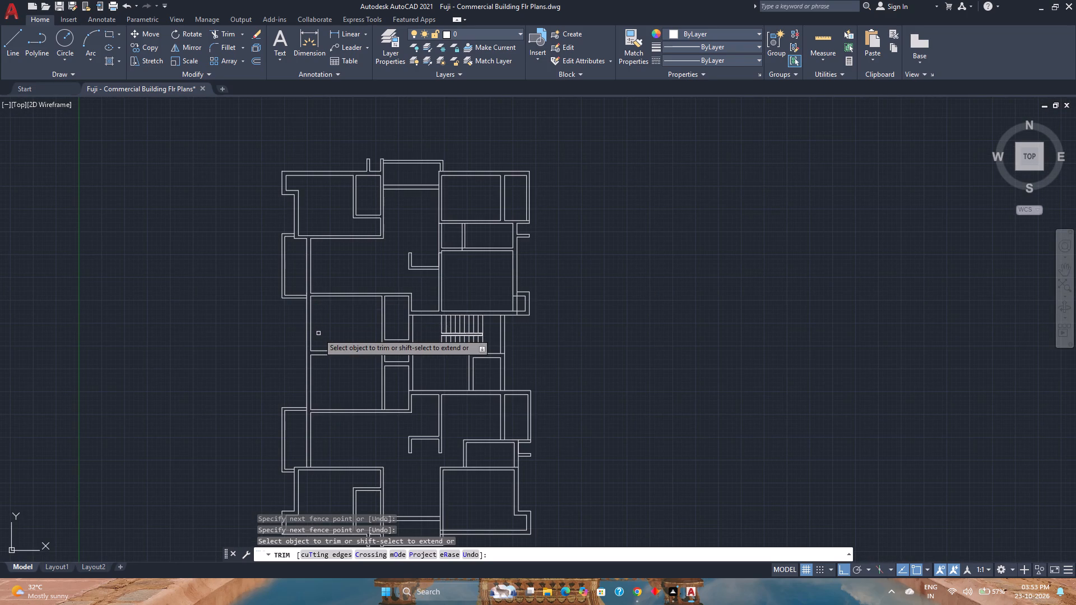
# Trim the wall line segment crossing the west wall where it meets the southwest room's top wall.
pyautogui.scroll(-2, 322, 339)
pyautogui.scroll(3, 326, 390)
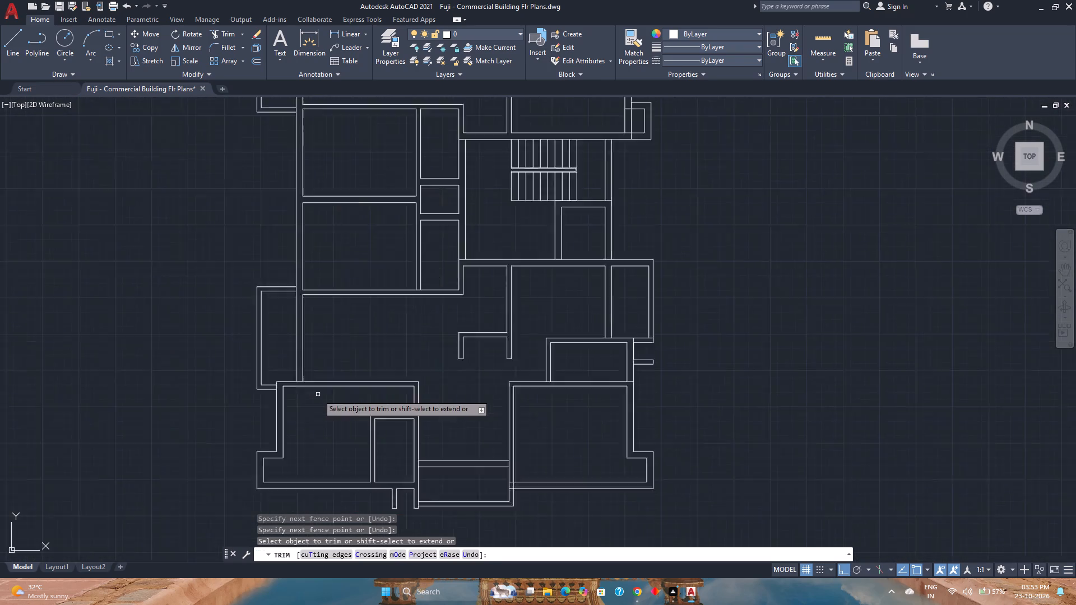
pyautogui.scroll(2, 318, 394)
pyautogui.click(270, 358)
pyautogui.click(270, 367)
# Trim the crossing line segments where the south recess's inner wall meets its side walls and at the southeast room's southwest corner.
pyautogui.scroll(-2, 270, 365)
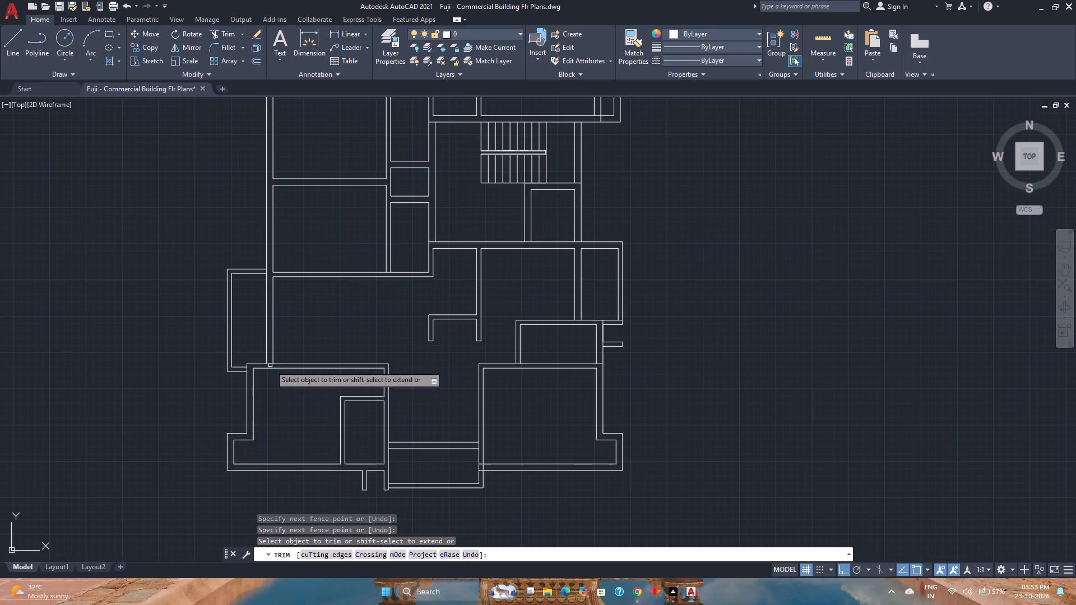
pyautogui.scroll(-1, 289, 381)
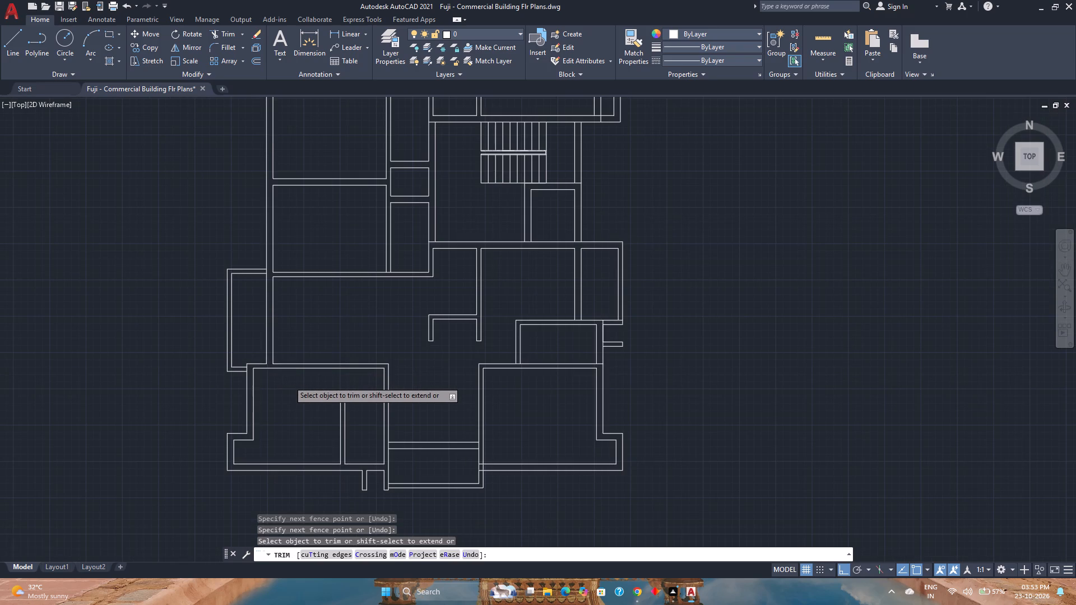
pyautogui.scroll(4, 363, 428)
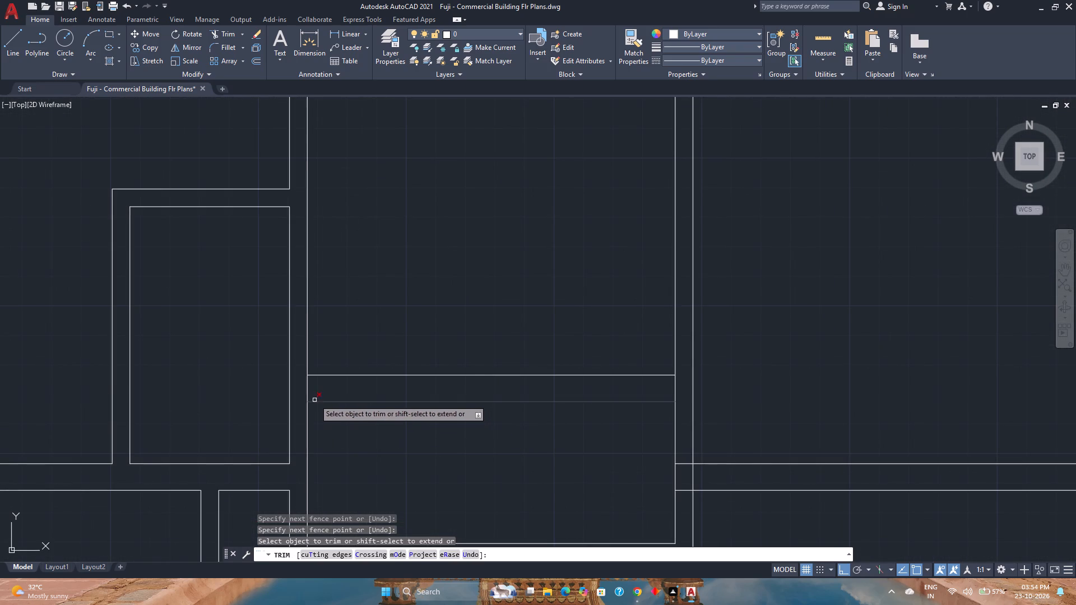
pyautogui.click(307, 394)
pyautogui.scroll(-2, 321, 393)
pyautogui.scroll(2, 476, 429)
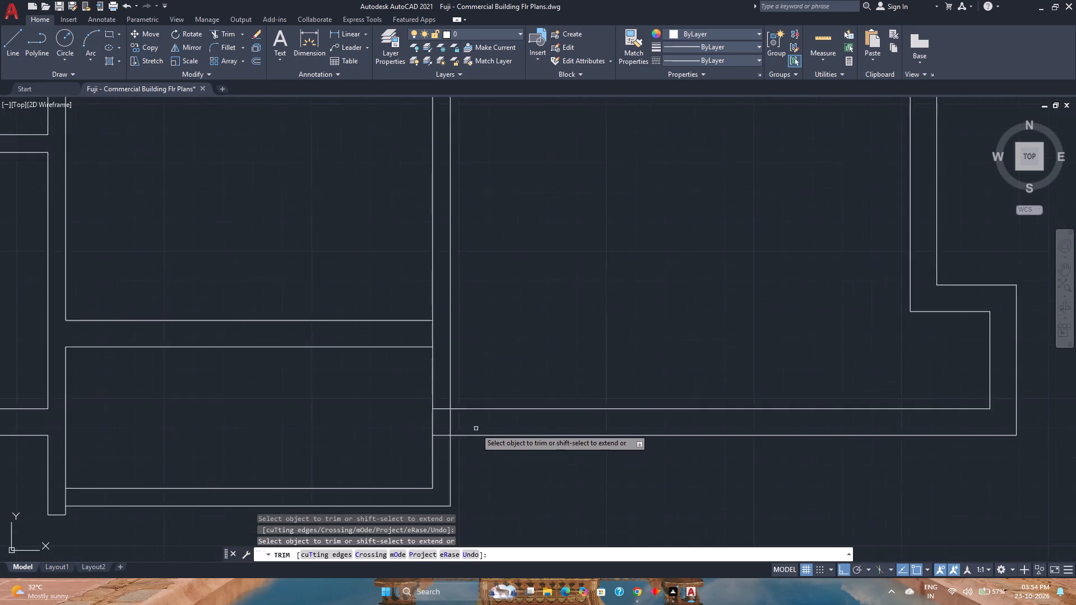
pyautogui.scroll(1, 476, 429)
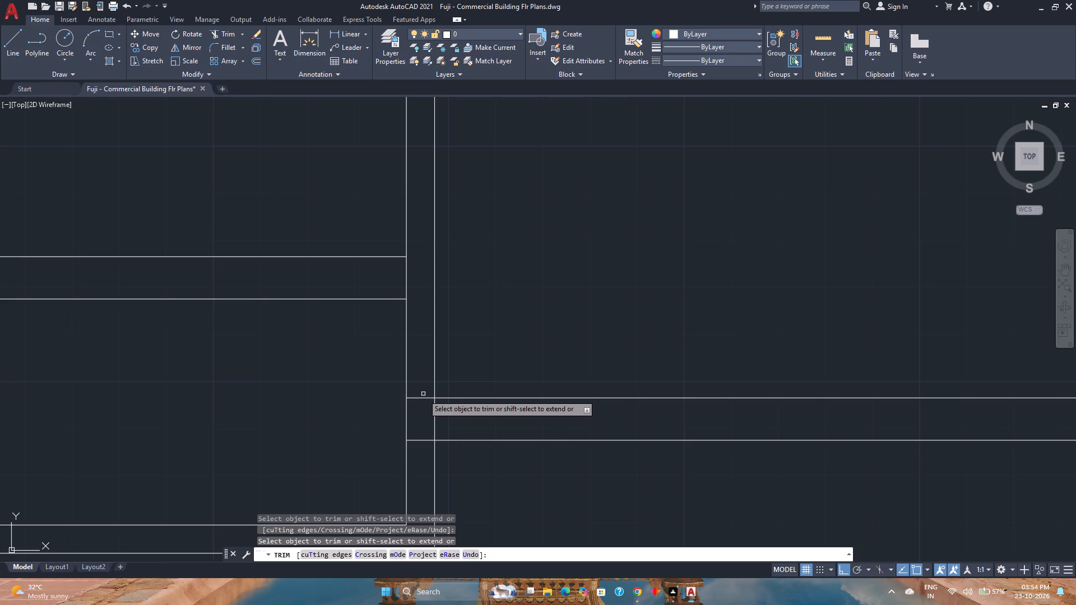
pyautogui.moveTo(421, 392); pyautogui.dragTo(445, 420)
pyautogui.moveTo(388, 284); pyautogui.dragTo(404, 280)
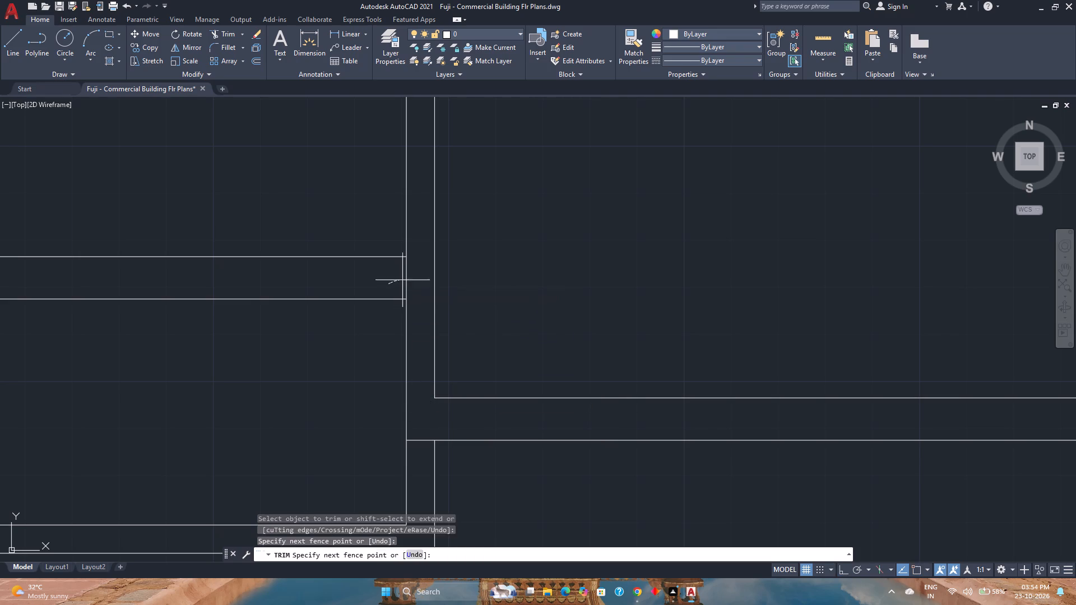
pyautogui.moveTo(404, 280); pyautogui.dragTo(414, 279)
pyautogui.scroll(-4, 413, 277)
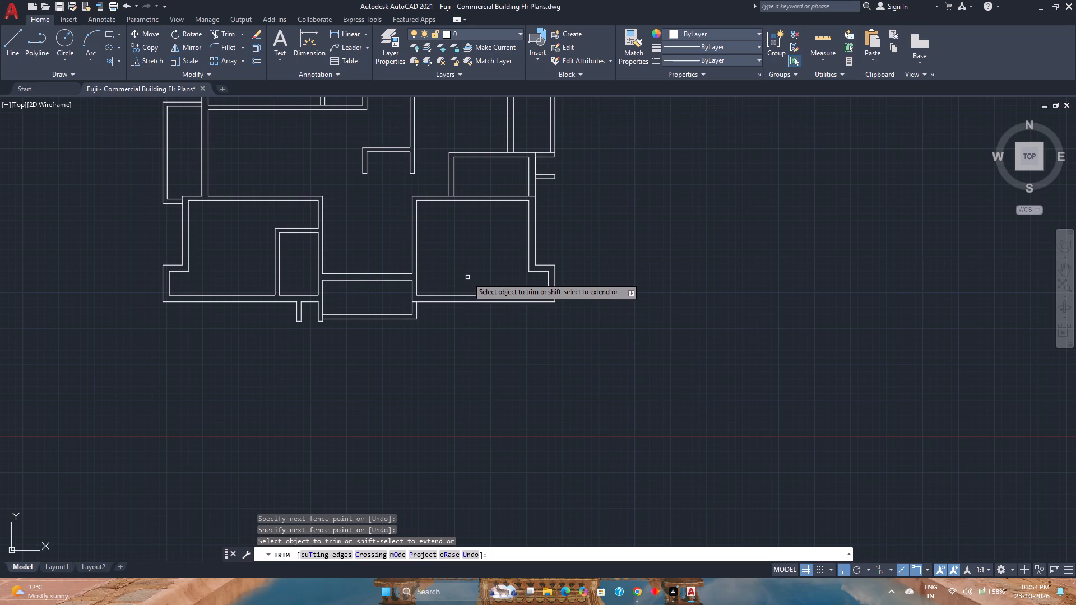
# Measure the inside dimensions of the southeast room and of the south and north recesses with Quick measure.
pyautogui.click(819, 43)
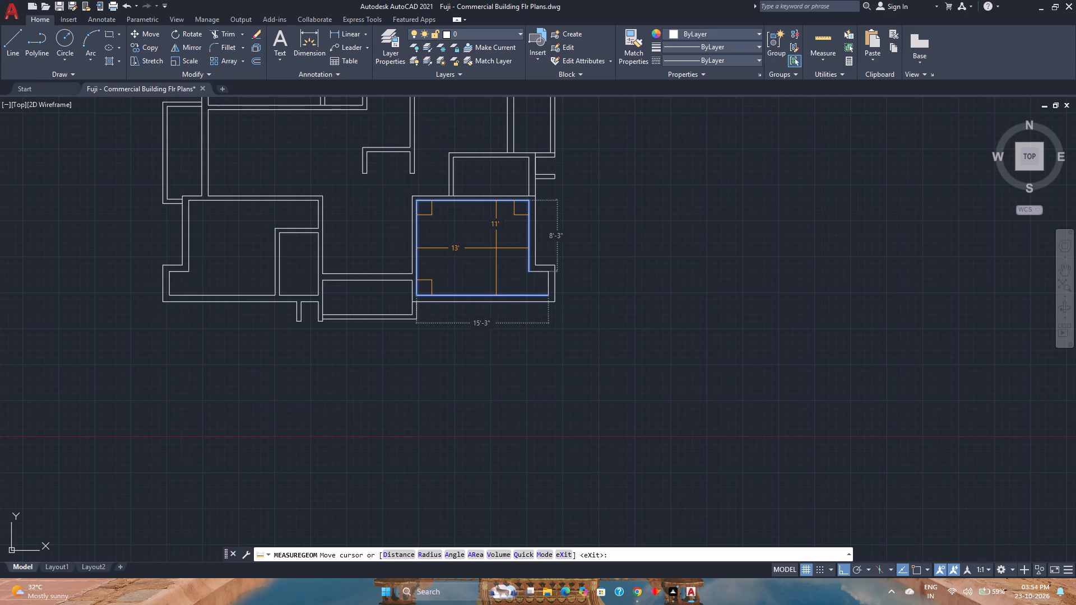
pyautogui.moveTo(496, 248); pyautogui.dragTo(500, 374, button='middle')
pyautogui.scroll(-1, 496, 248)
pyautogui.middleClick(500, 374)
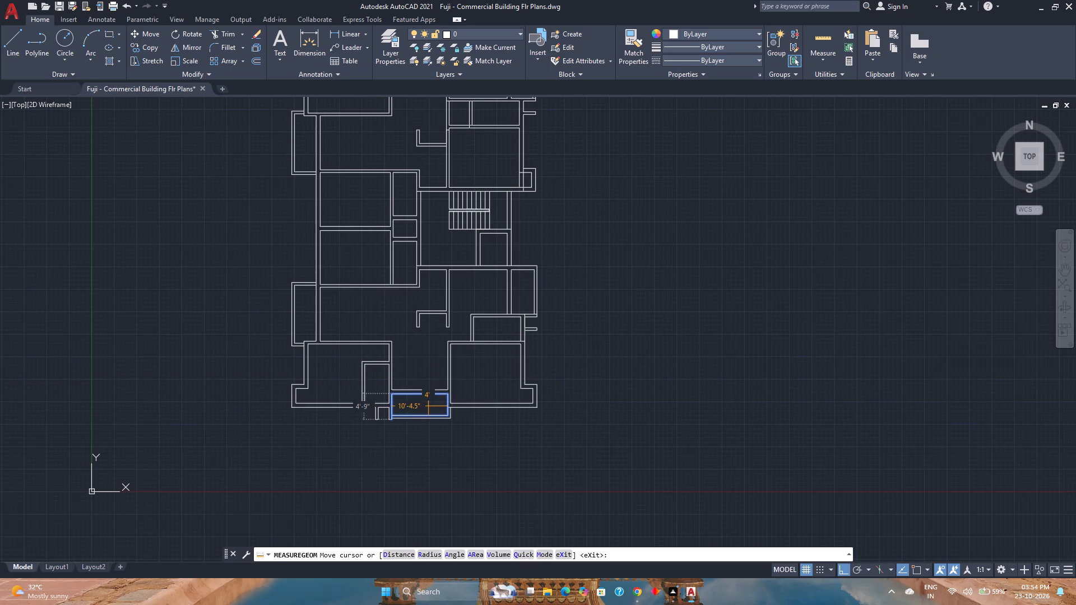
pyautogui.scroll(3, 429, 396)
pyautogui.scroll(-5, 429, 396)
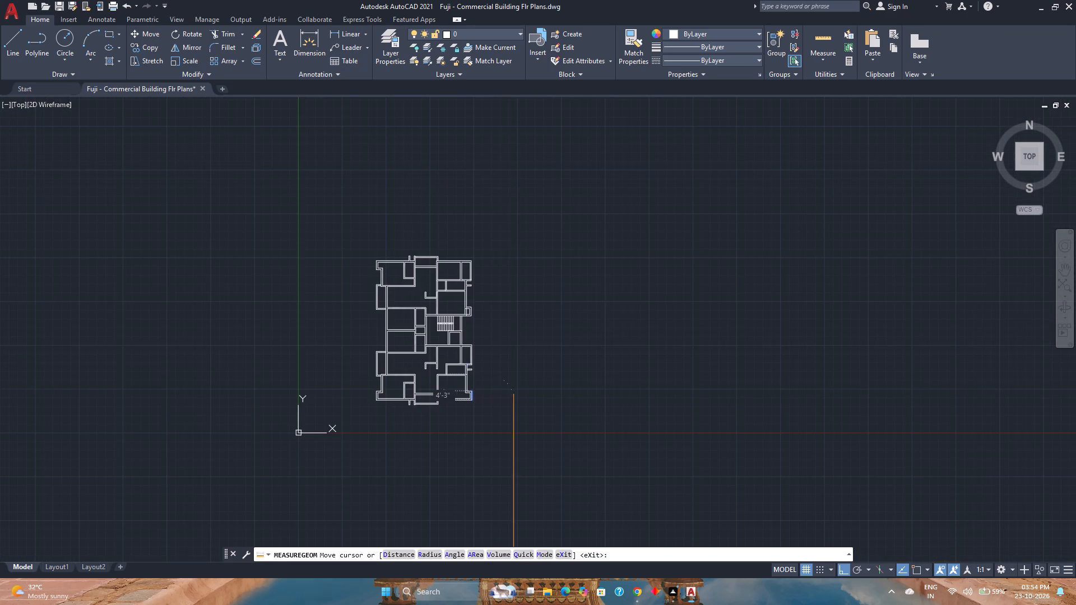
pyautogui.scroll(3, 452, 268)
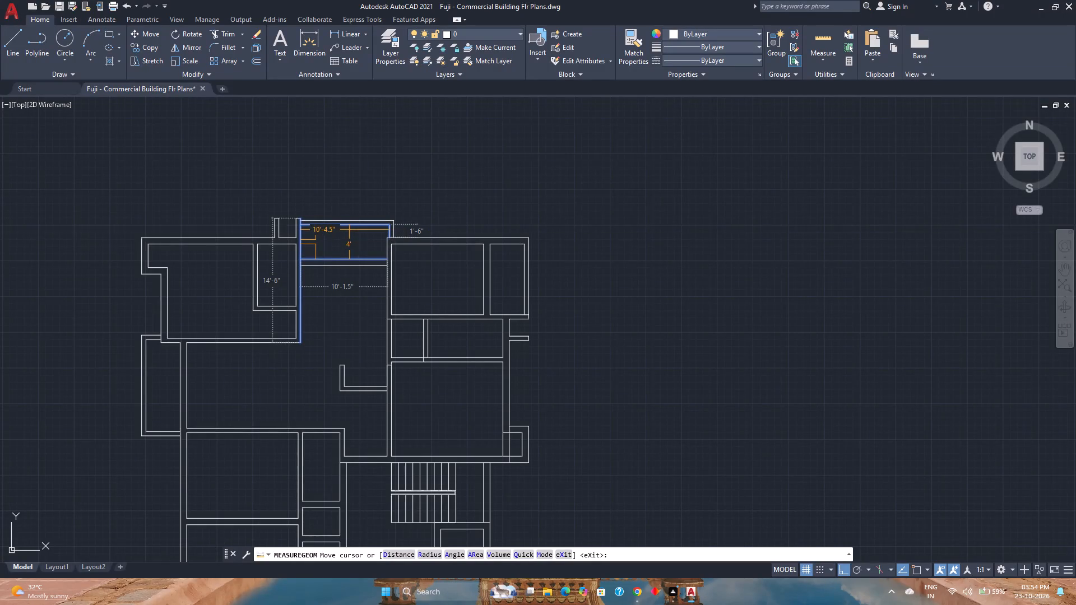
pyautogui.scroll(3, 351, 230)
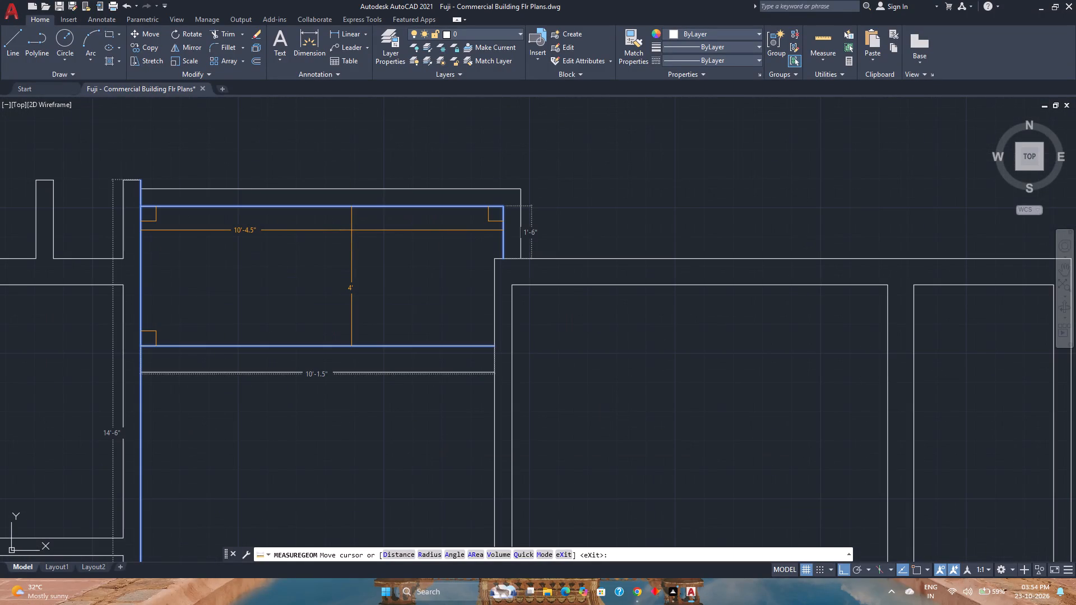
pyautogui.scroll(-2, 351, 230)
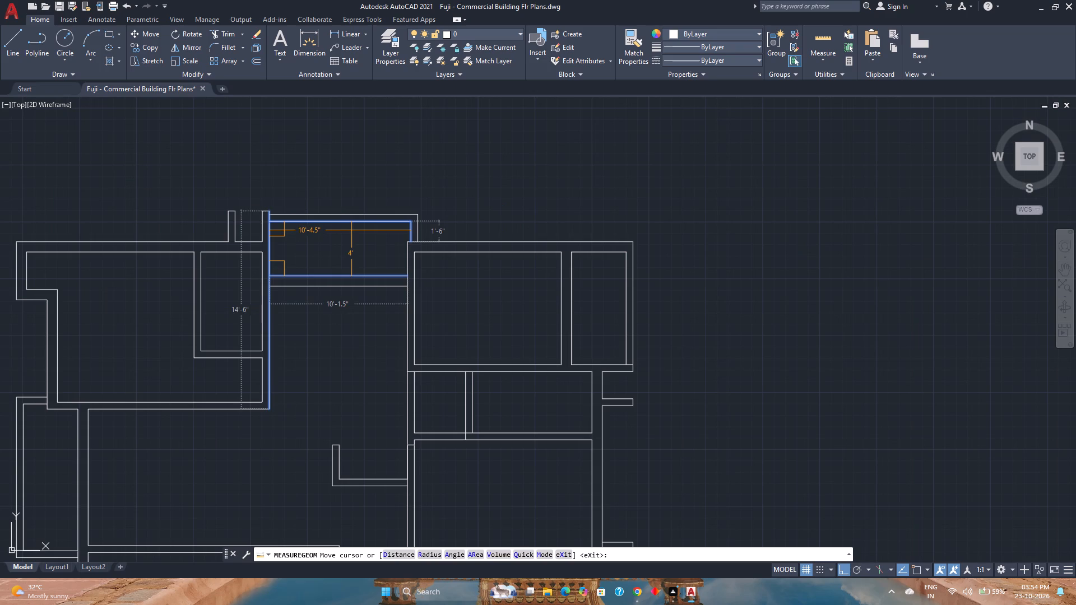
pyautogui.press('Escape')
# Trim the line segments crossing both ends of the north recess's inner wall where it meets its side walls.
pyautogui.write('tr')
pyautogui.press('Return')
pyautogui.scroll(3, 322, 283)
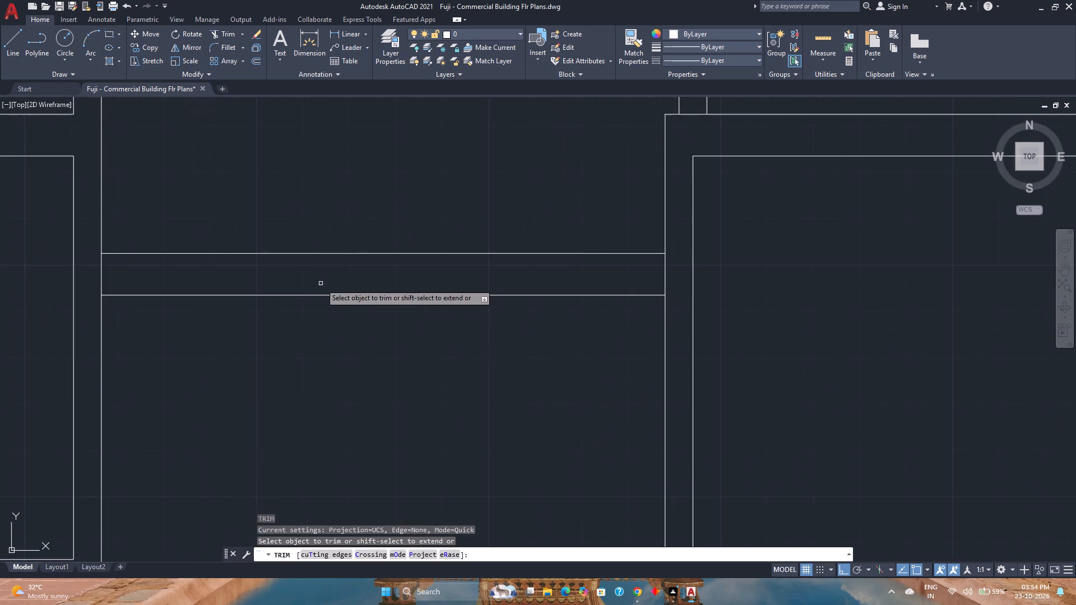
pyautogui.click(95, 277)
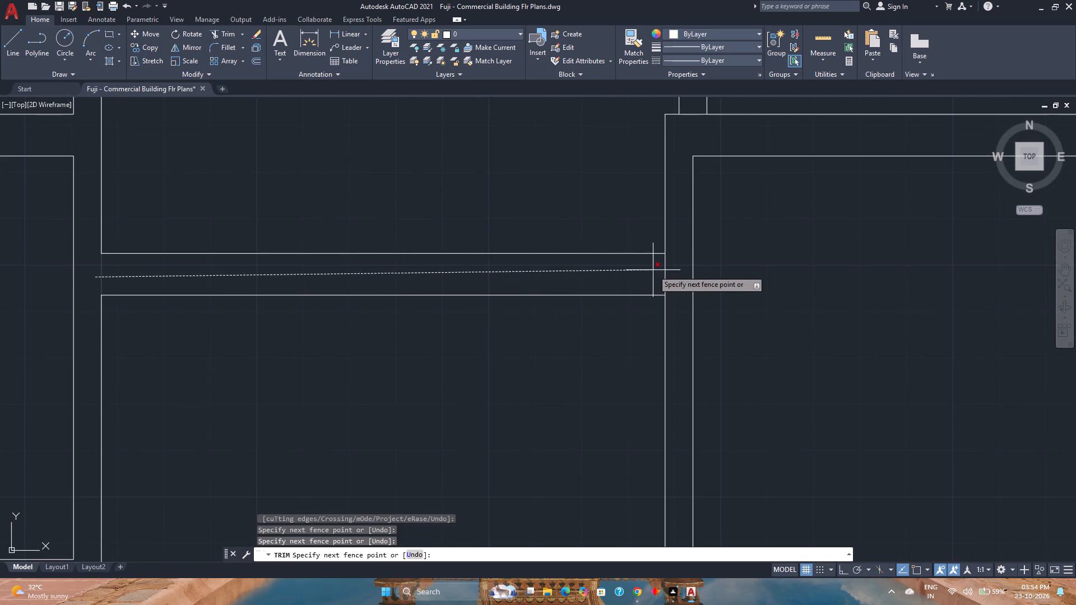
pyautogui.click(668, 274)
# Trim the crossing wall line segments at the small east wall projection just northeast of the staircase, leaving its interior and junctions open.
pyautogui.scroll(-4, 668, 274)
pyautogui.scroll(4, 676, 345)
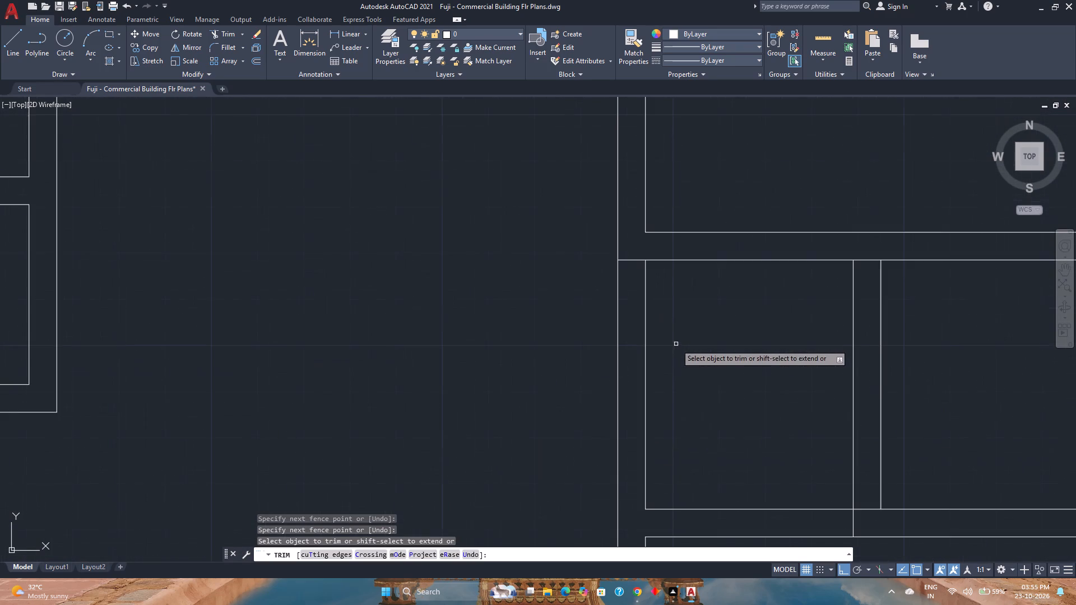
pyautogui.scroll(-3, 630, 254)
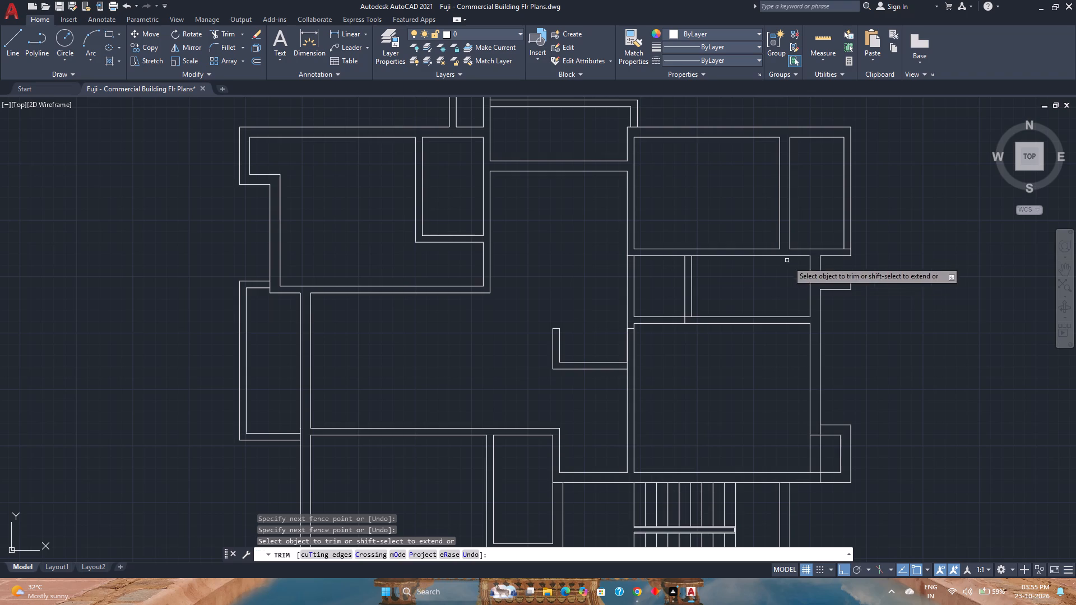
pyautogui.moveTo(771, 403); pyautogui.dragTo(690, 327, button='middle')
pyautogui.moveTo(679, 319); pyautogui.dragTo(658, 308, button='middle')
pyautogui.scroll(4, 727, 365)
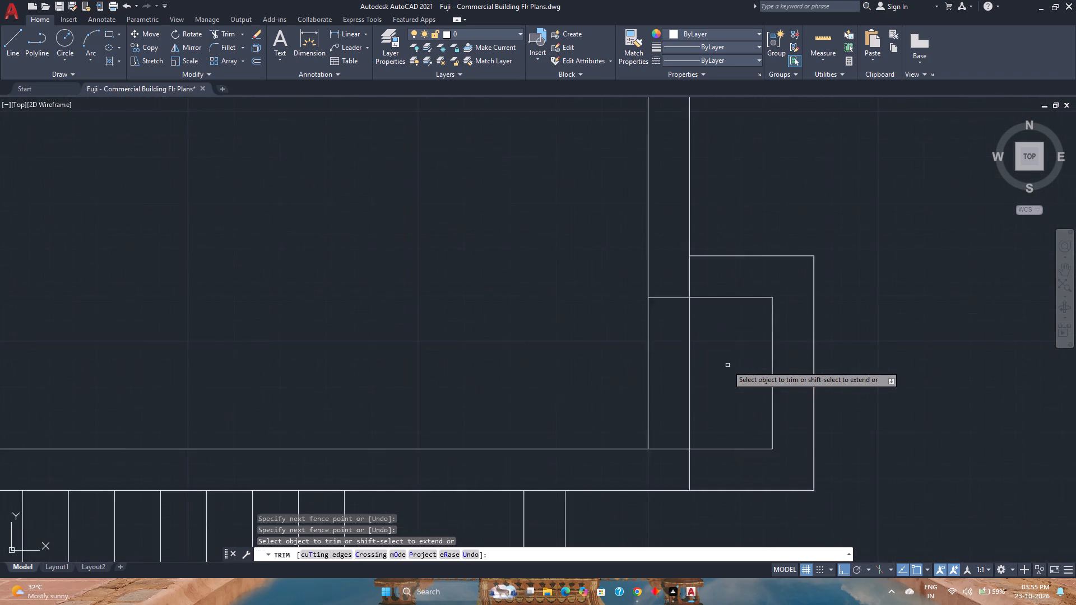
pyautogui.click(722, 364)
pyautogui.moveTo(555, 356); pyautogui.dragTo(546, 356)
pyautogui.scroll(-2, 548, 352)
pyautogui.click(588, 429)
pyautogui.click(607, 429)
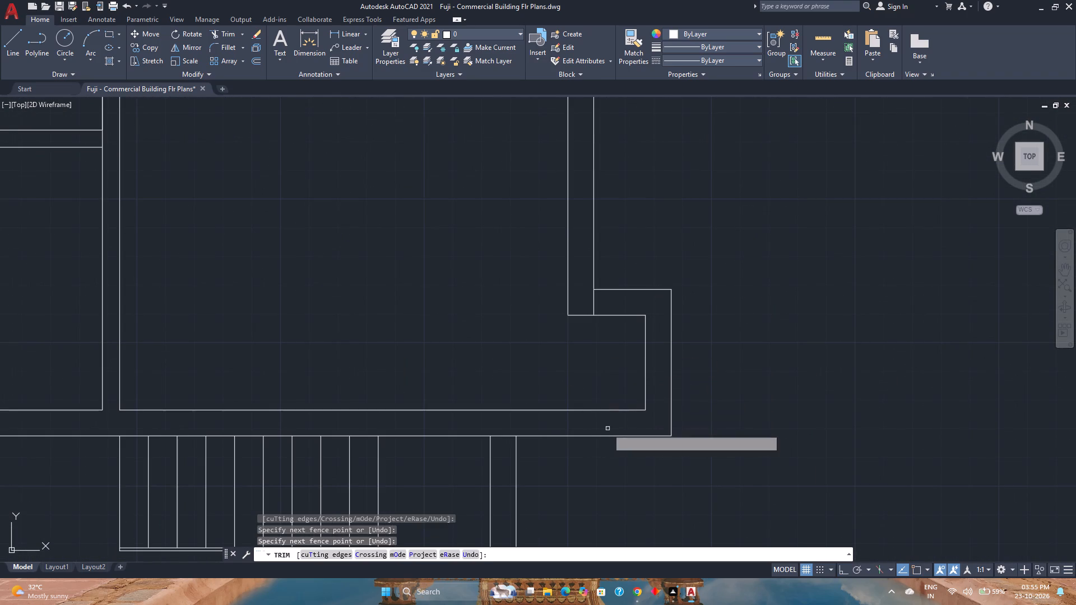
pyautogui.click(585, 303)
pyautogui.click(605, 304)
# Save the drawing.
pyautogui.scroll(-5, 605, 304)
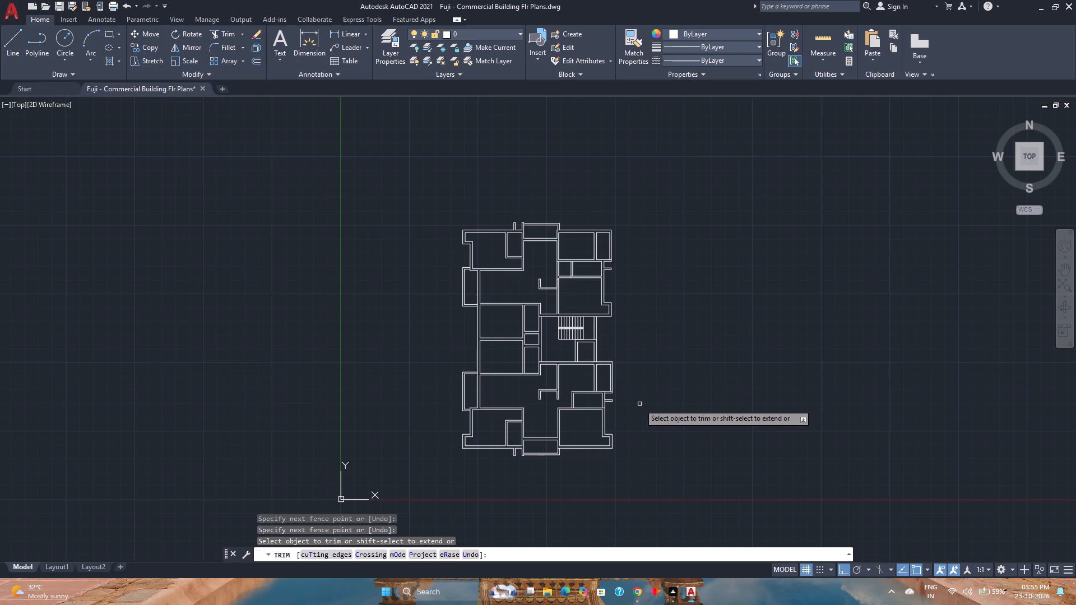
pyautogui.hotkey('ctrl', 's')
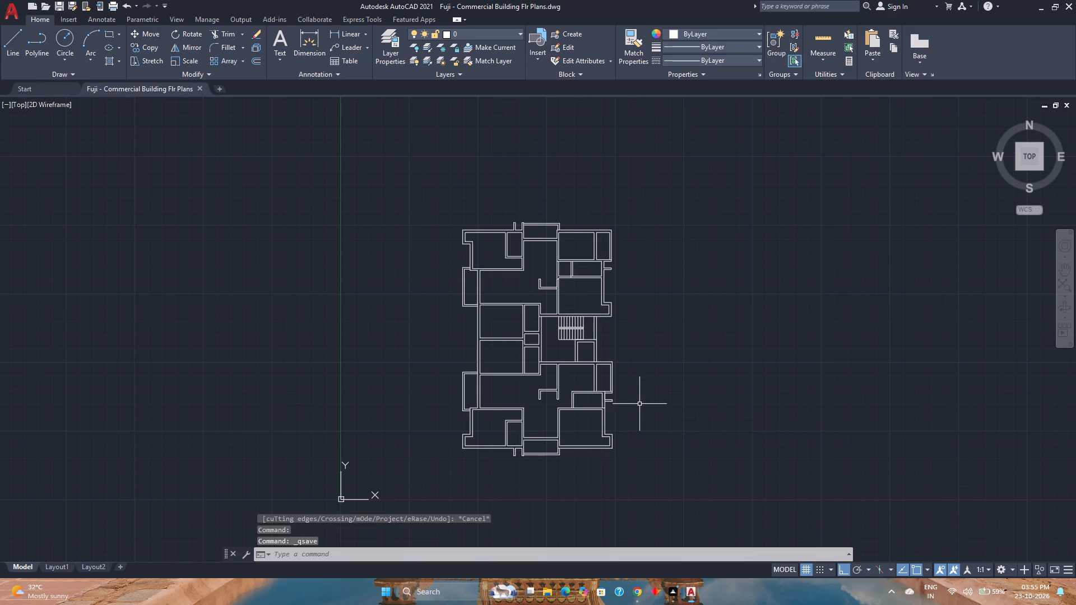
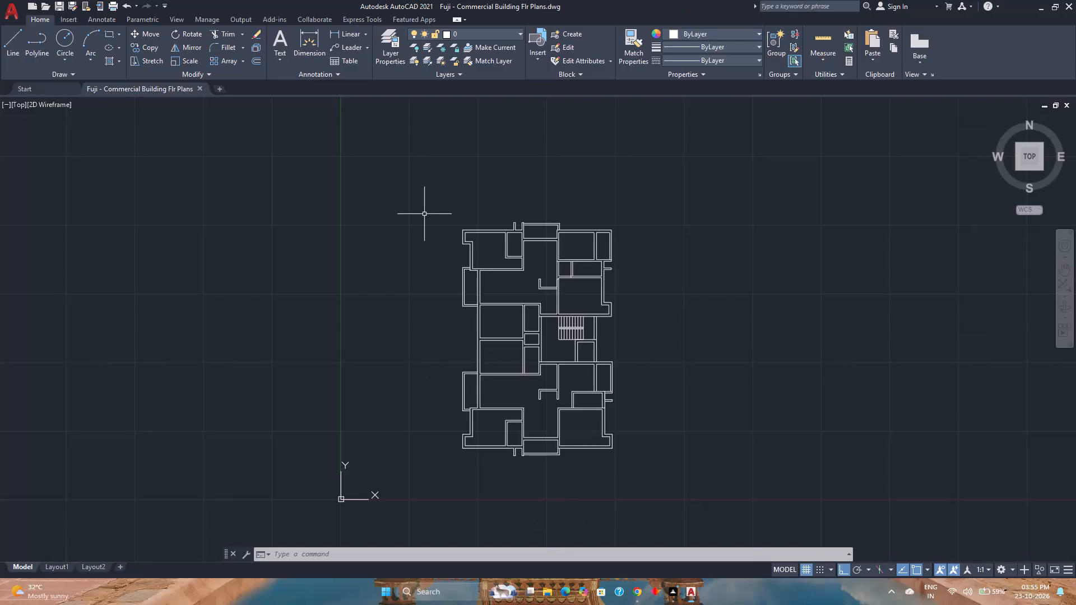
# Trim the line segments crossing the wall junctions around the small southeast room, including its east projection, east corners and west wall's south end.
pyautogui.scroll(3, 628, 424)
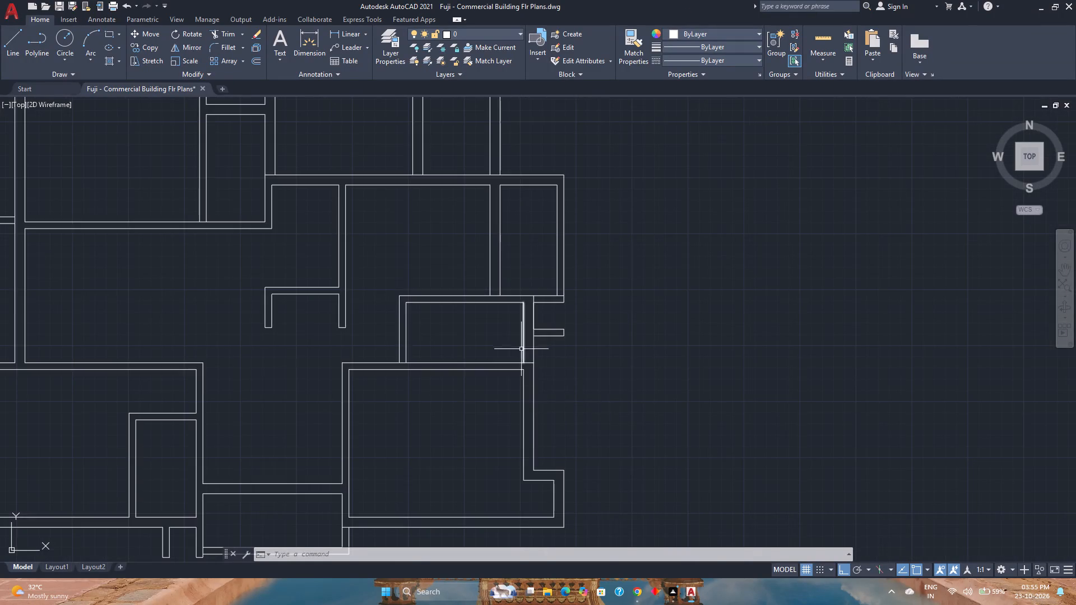
pyautogui.scroll(2, 521, 347)
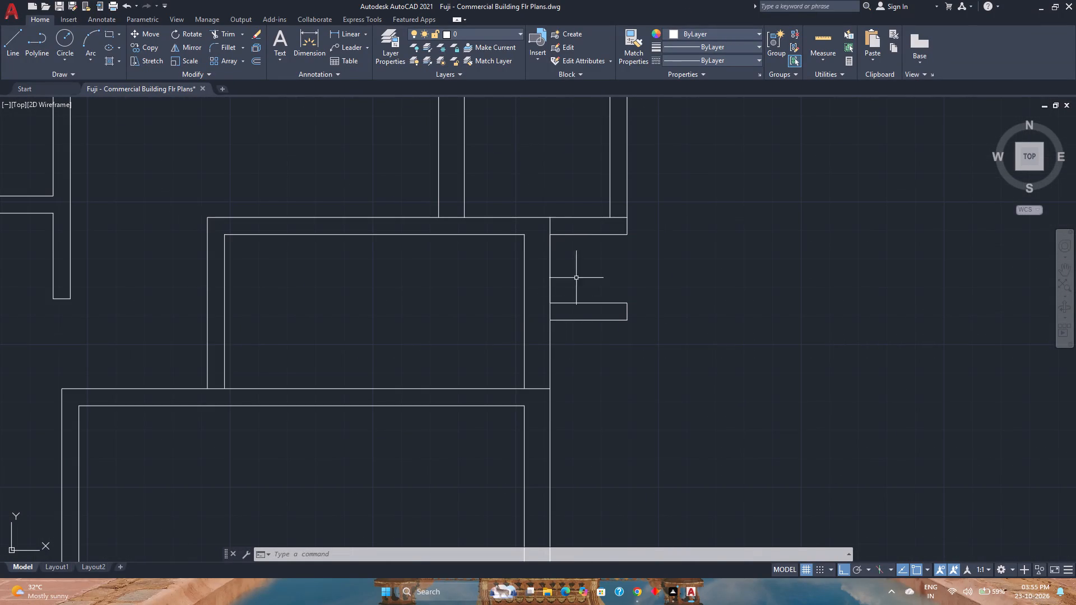
pyautogui.write('tr')
pyautogui.press('Return')
pyautogui.scroll(2, 554, 319)
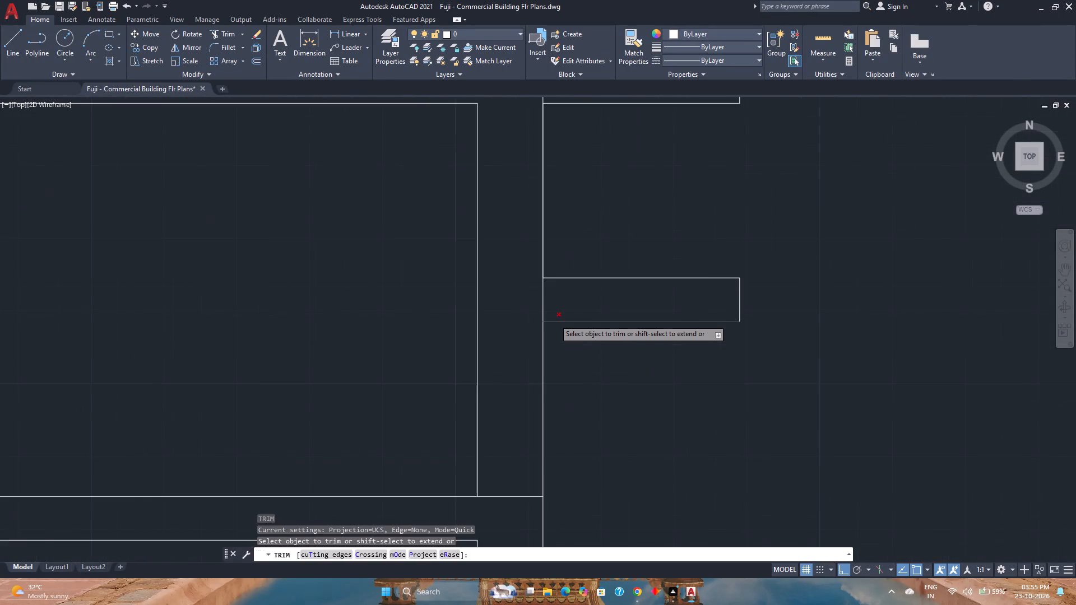
pyautogui.click(555, 305)
pyautogui.click(535, 304)
pyautogui.scroll(-3, 535, 304)
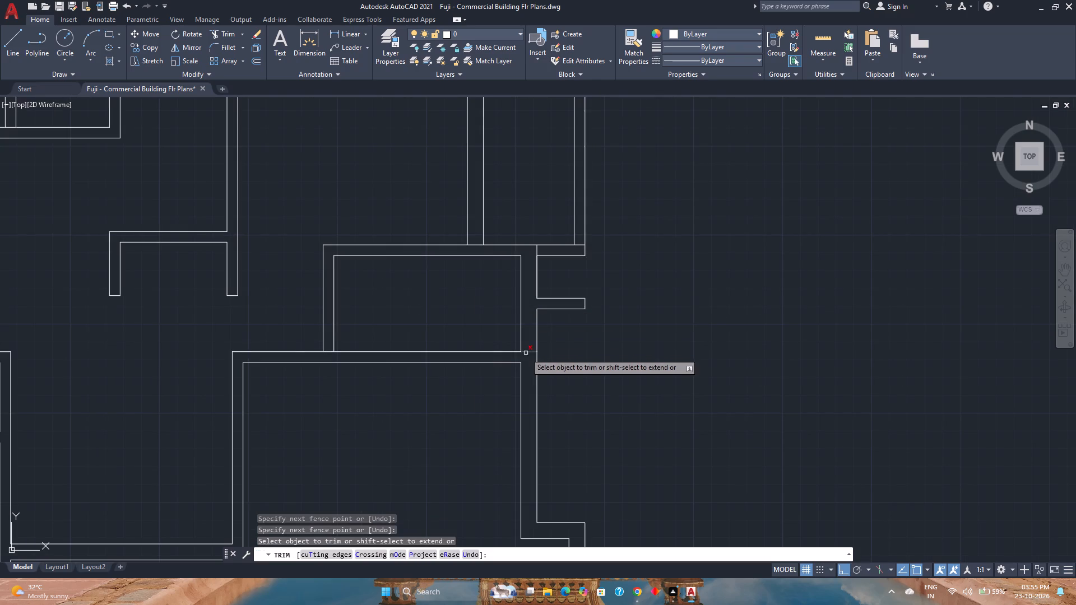
pyautogui.click(526, 353)
pyautogui.doubleClick(535, 252)
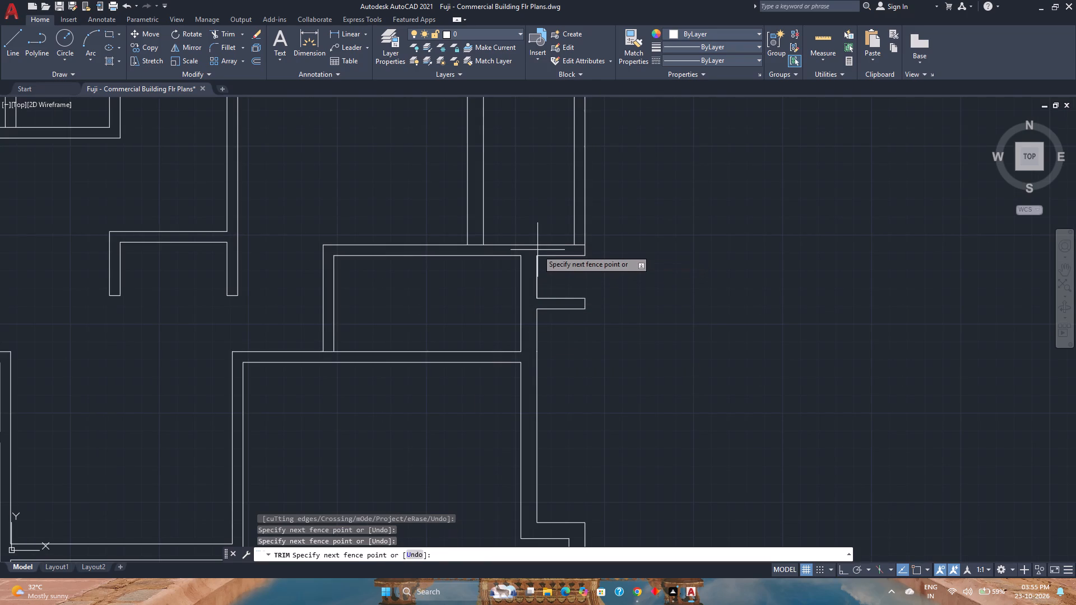
pyautogui.scroll(-1, 530, 253)
pyautogui.click(530, 253)
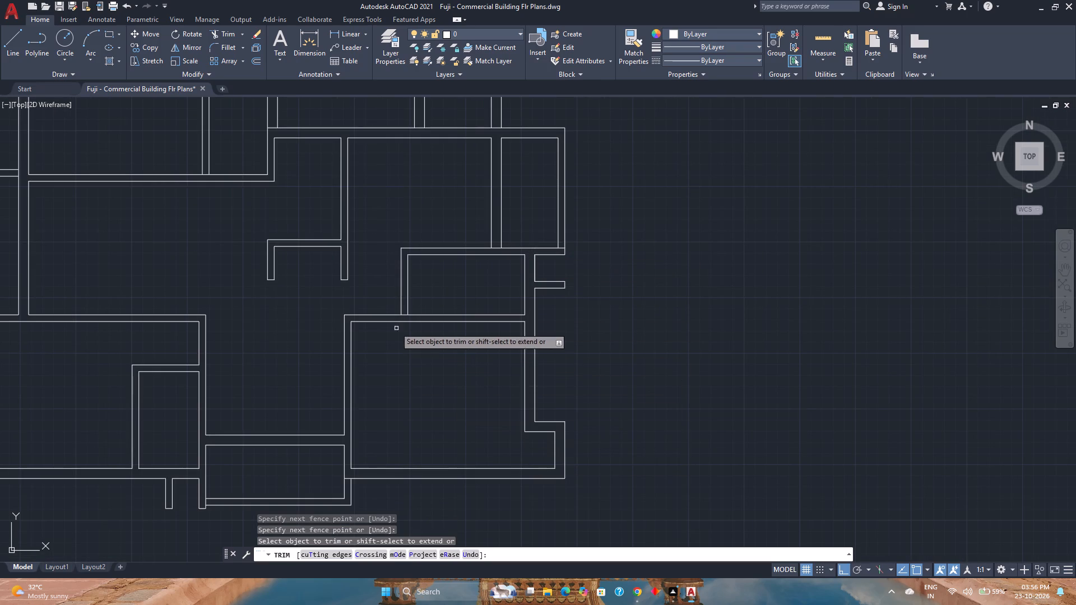
pyautogui.scroll(2, 398, 311)
pyautogui.click(415, 310)
pyautogui.click(416, 323)
pyautogui.scroll(-4, 416, 323)
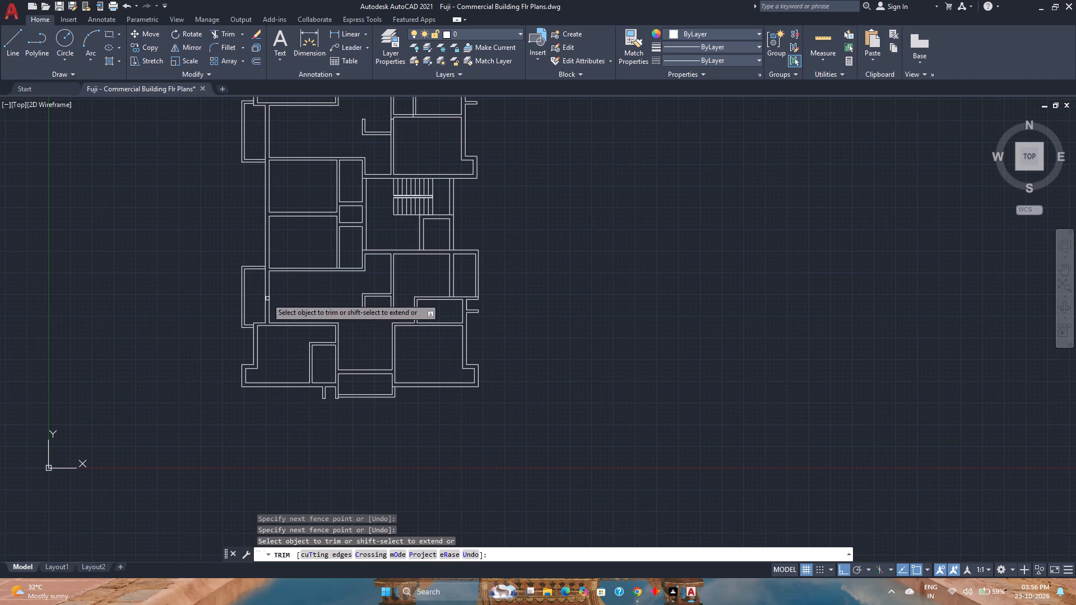
# Trim the overlapping line segments at the wall junction on the staircase hall's northwest corner.
pyautogui.scroll(2, 380, 198)
pyautogui.moveTo(397, 213); pyautogui.dragTo(448, 359, button='middle')
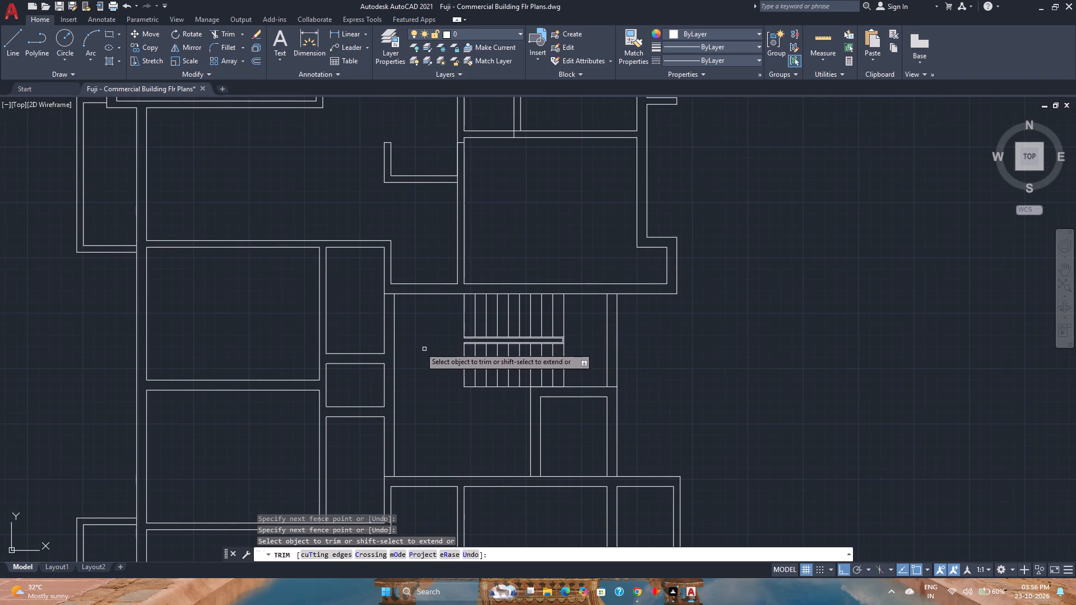
pyautogui.scroll(3, 401, 282)
pyautogui.click(364, 316)
pyautogui.click(363, 339)
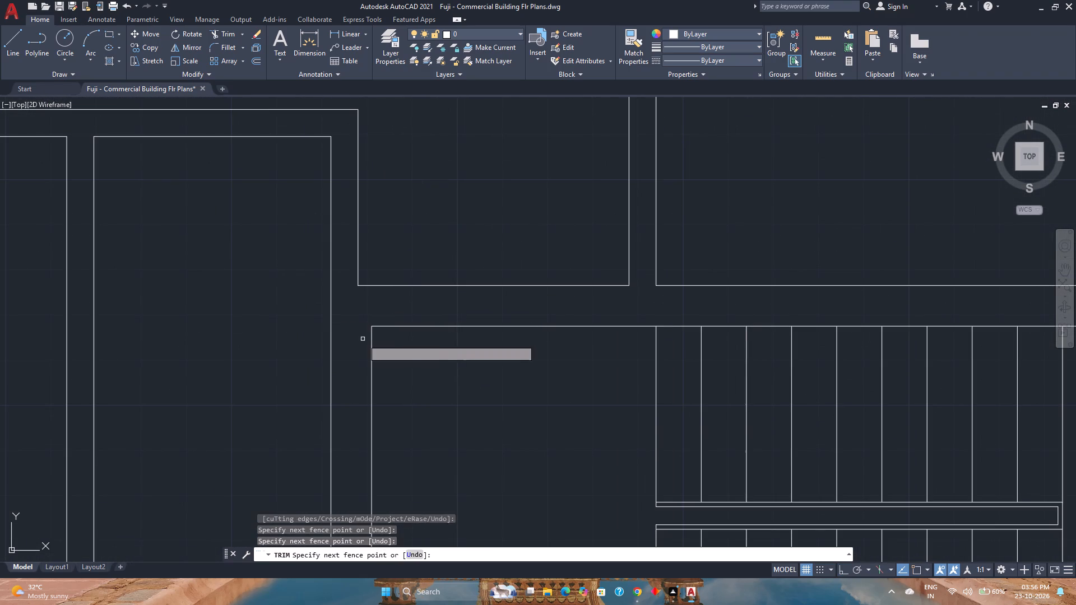
# Trim the segments crossing the staircase's east wall at its north end and at the small room south of the stairs.
pyautogui.scroll(-3, 363, 339)
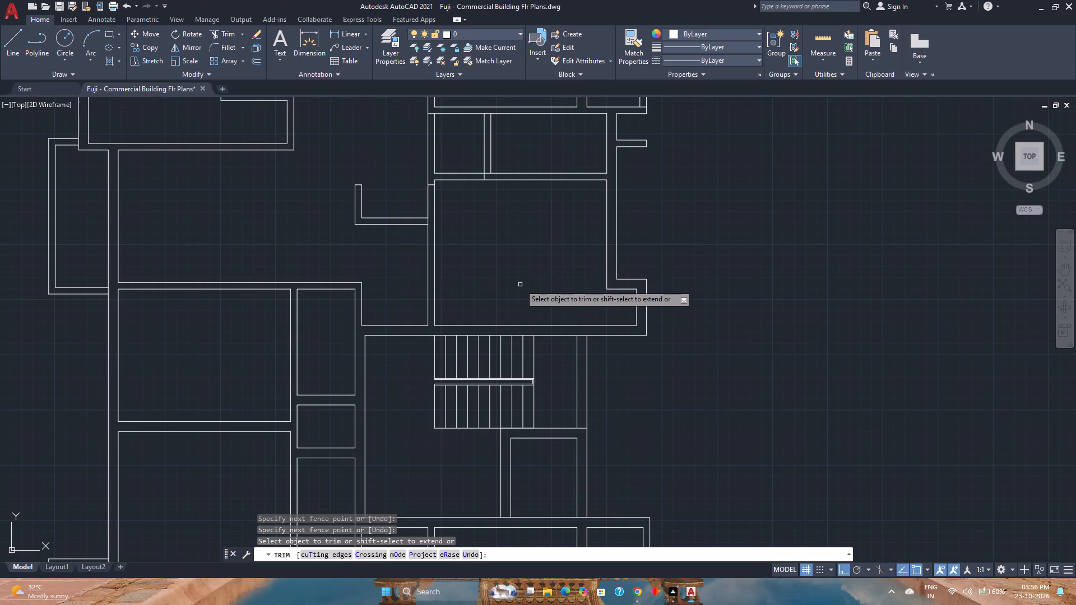
pyautogui.scroll(-1, 302, 197)
pyautogui.moveTo(302, 197); pyautogui.dragTo(399, 356, button='middle')
pyautogui.middleClick(399, 356)
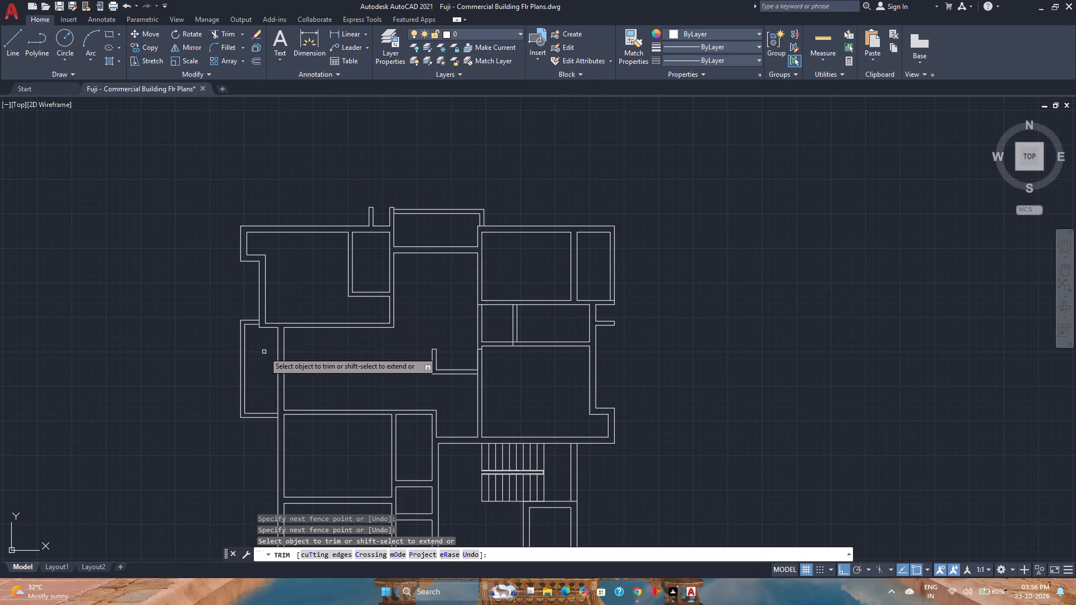
pyautogui.scroll(-1, 335, 304)
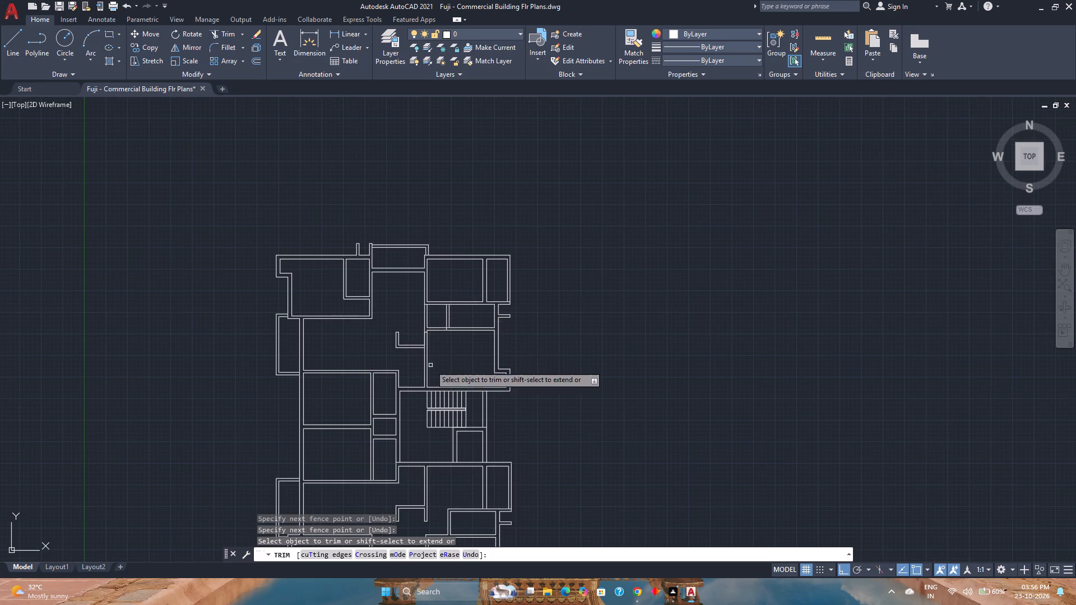
pyautogui.moveTo(434, 368); pyautogui.dragTo(456, 299, button='middle')
pyautogui.middleClick(456, 299)
pyautogui.scroll(3, 481, 352)
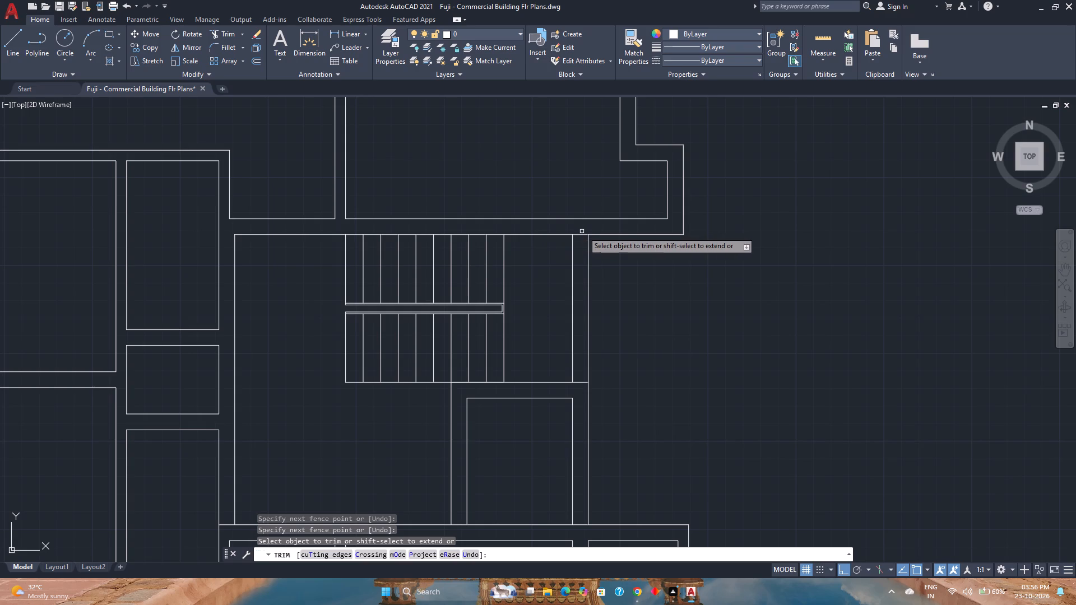
pyautogui.click(583, 234)
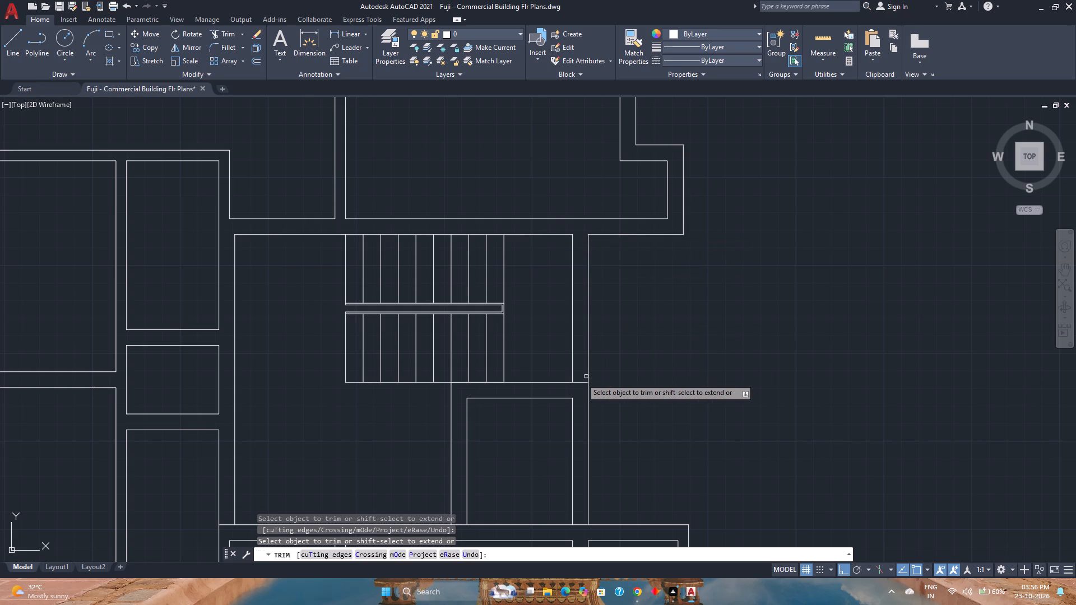
pyautogui.click(581, 382)
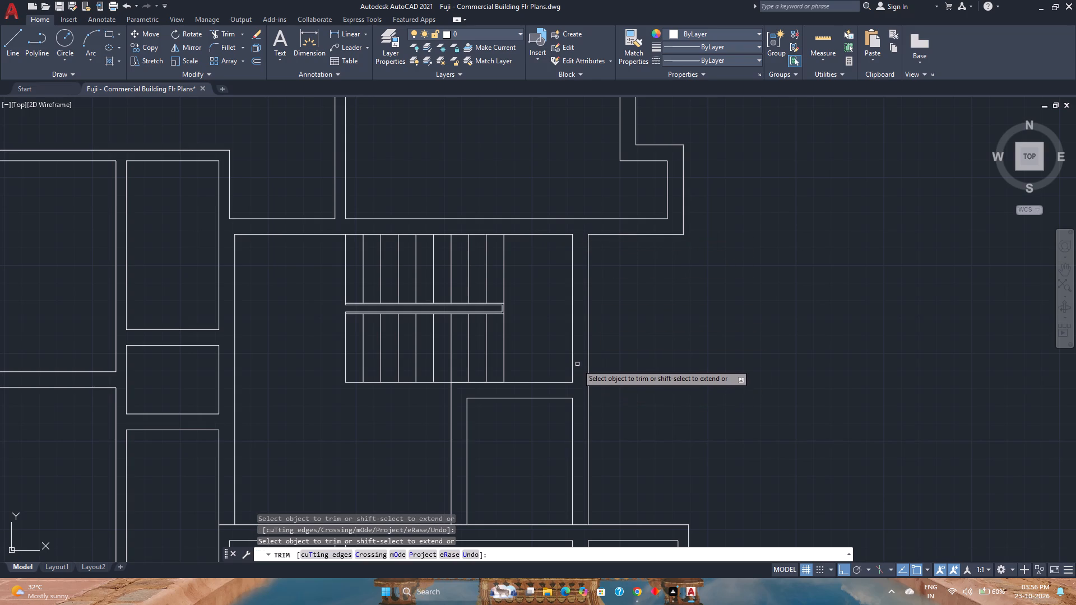
pyautogui.scroll(-3, 577, 364)
pyautogui.press('Escape')
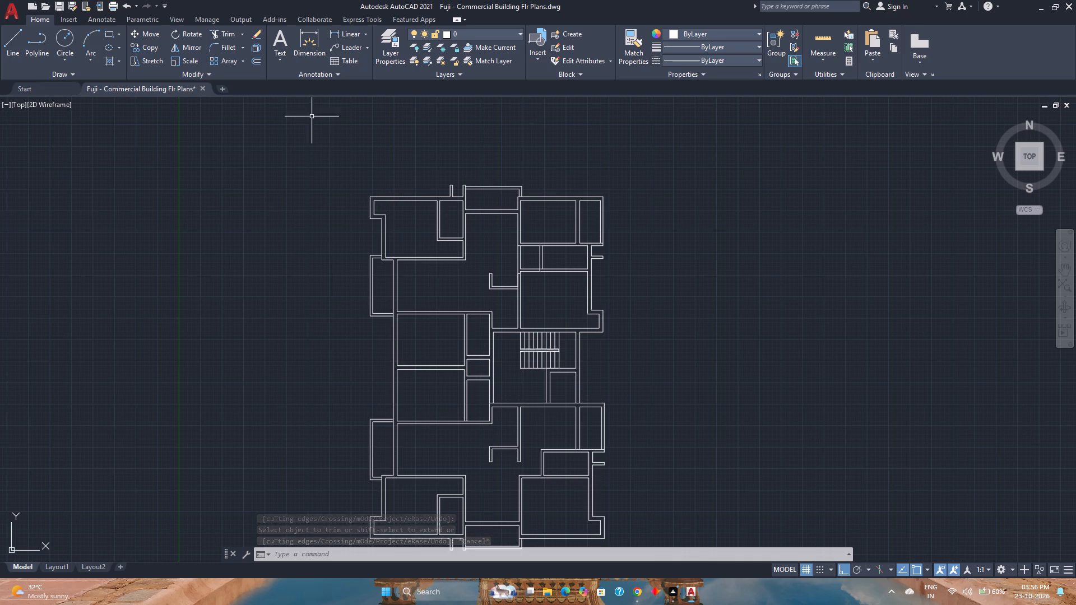
# Draw a 1' by 9-inch column rectangle in the empty space east of the floor plan.
pyautogui.click(113, 32)
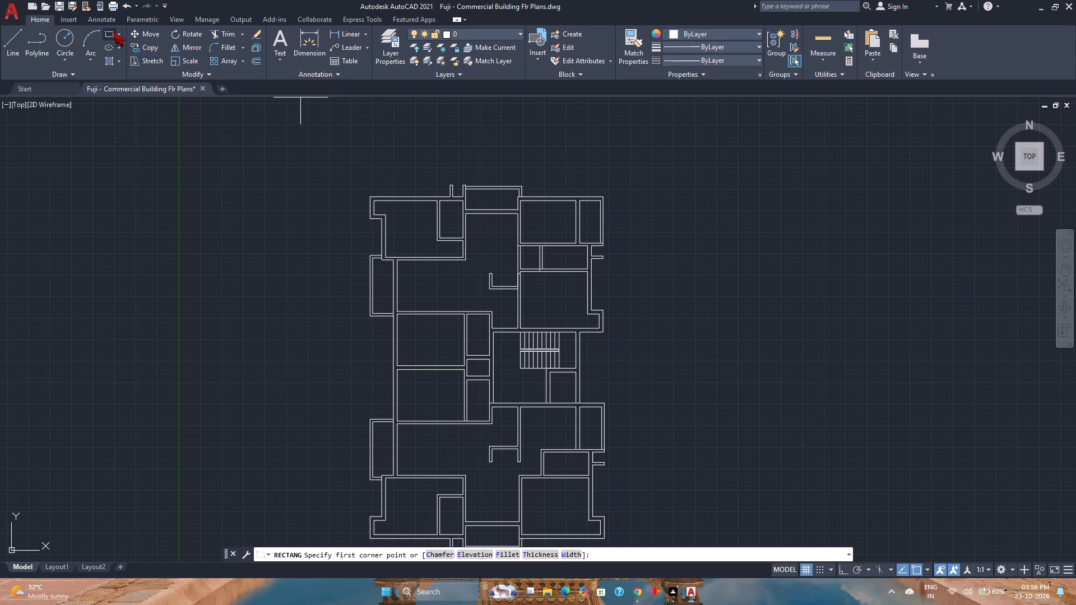
pyautogui.click(722, 420)
pyautogui.press('1')
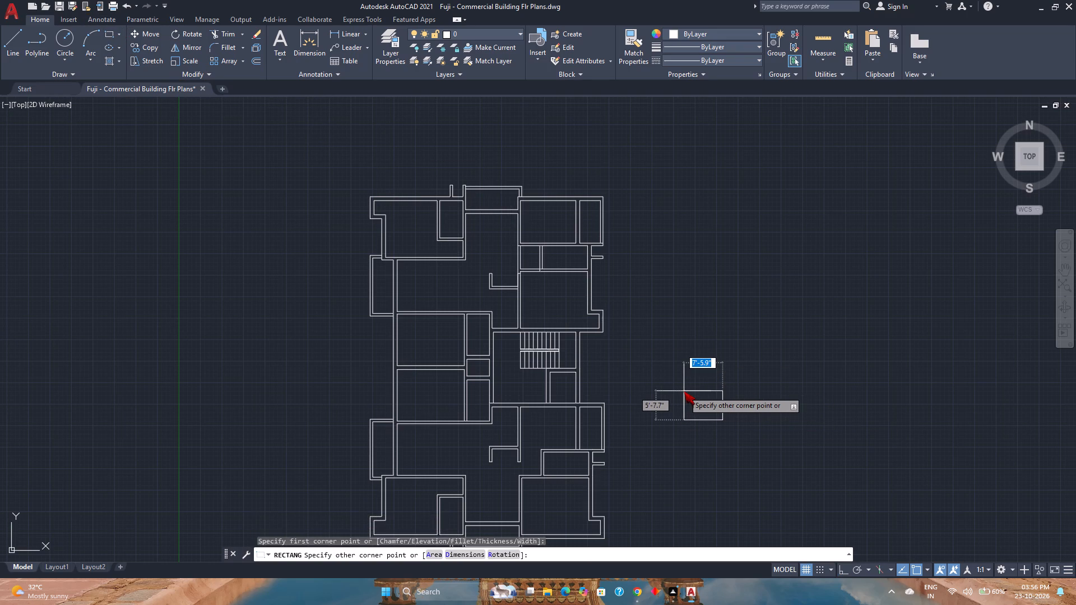
pyautogui.press("'")
pyautogui.press(',')
pyautogui.press('9')
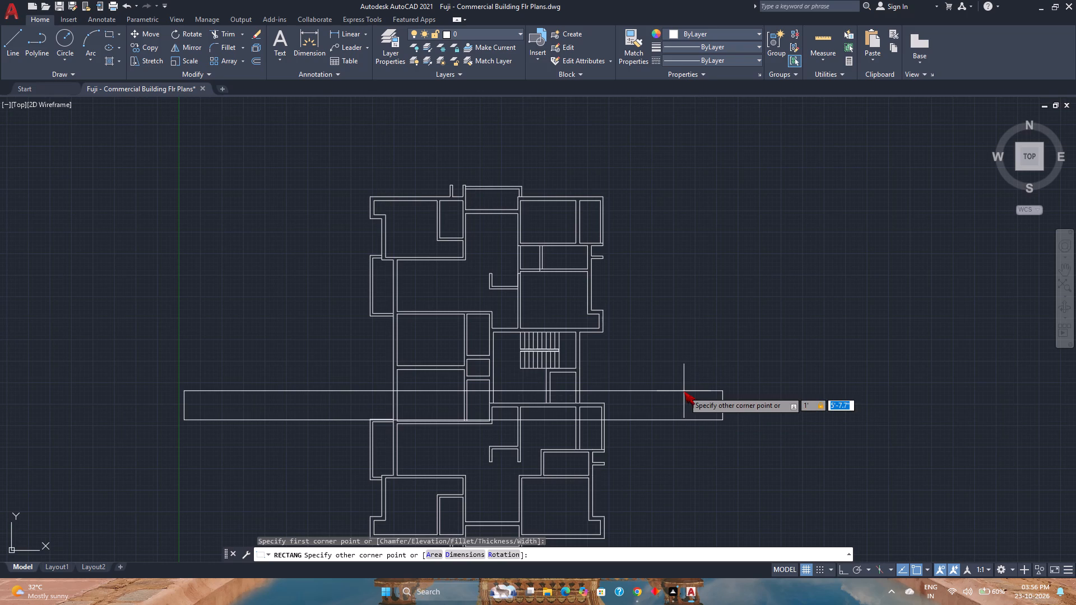
pyautogui.press('Return')
# Copy the column rectangle by its southeast corner onto the junction at the north end of the staircase's east wall.
pyautogui.scroll(3, 716, 429)
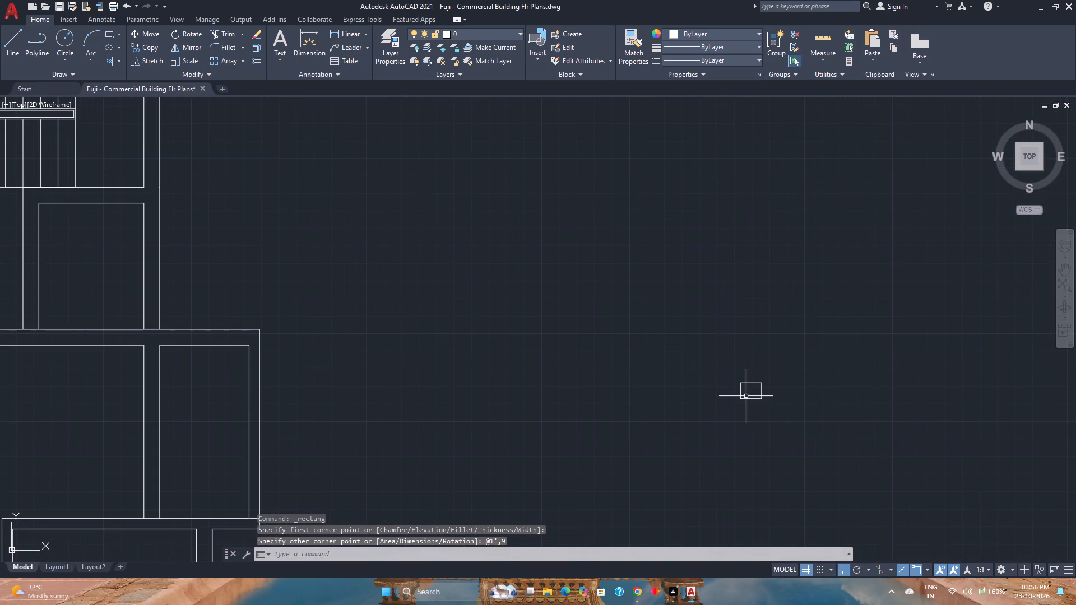
pyautogui.click(747, 398)
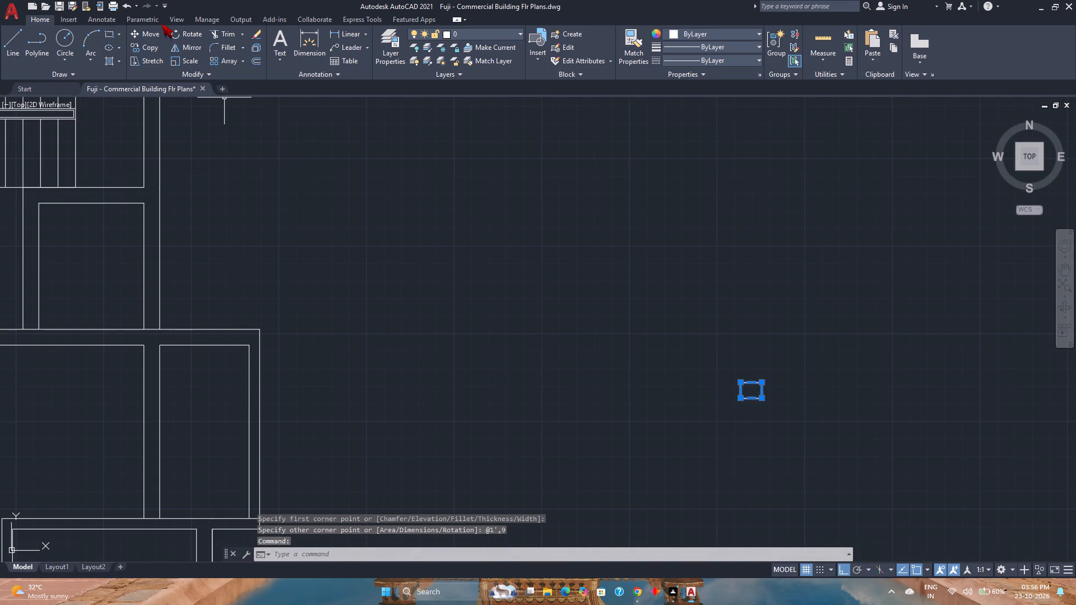
pyautogui.click(153, 46)
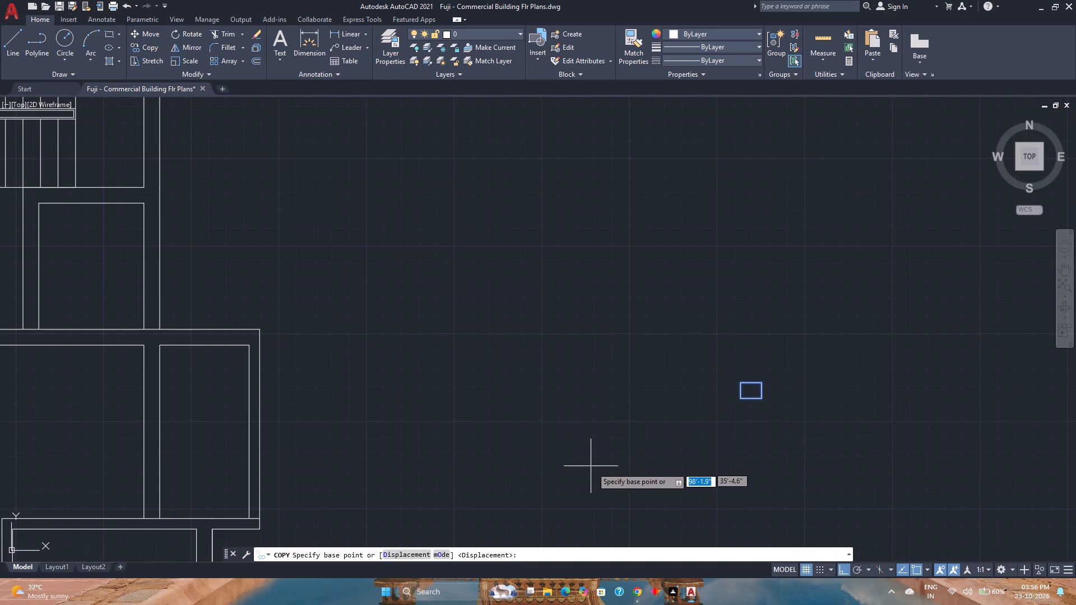
pyautogui.scroll(2, 624, 479)
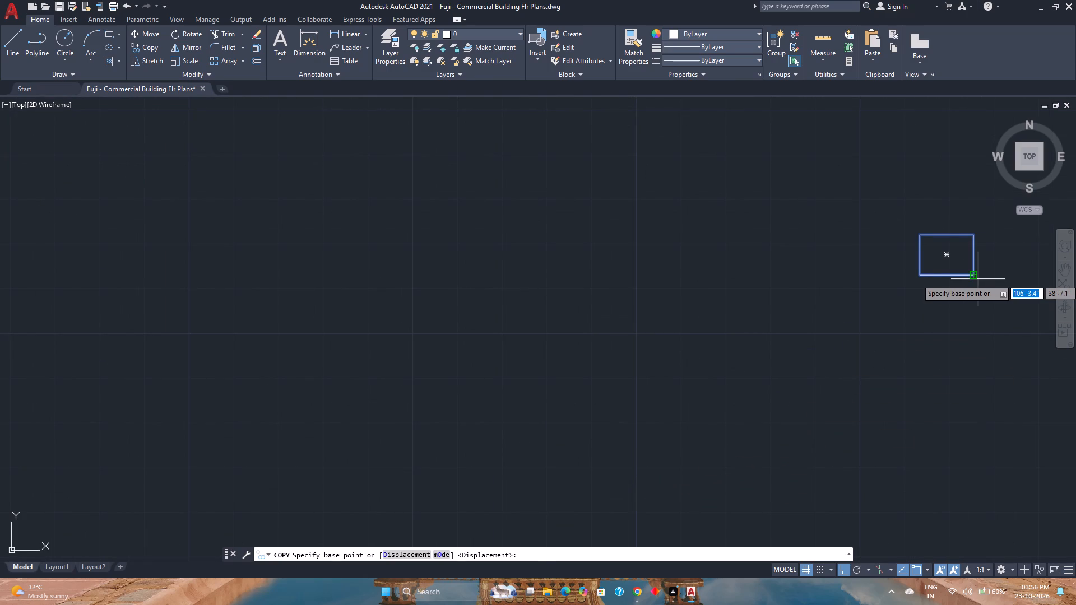
pyautogui.click(978, 279)
pyautogui.scroll(-6, 783, 325)
pyautogui.scroll(3, 684, 268)
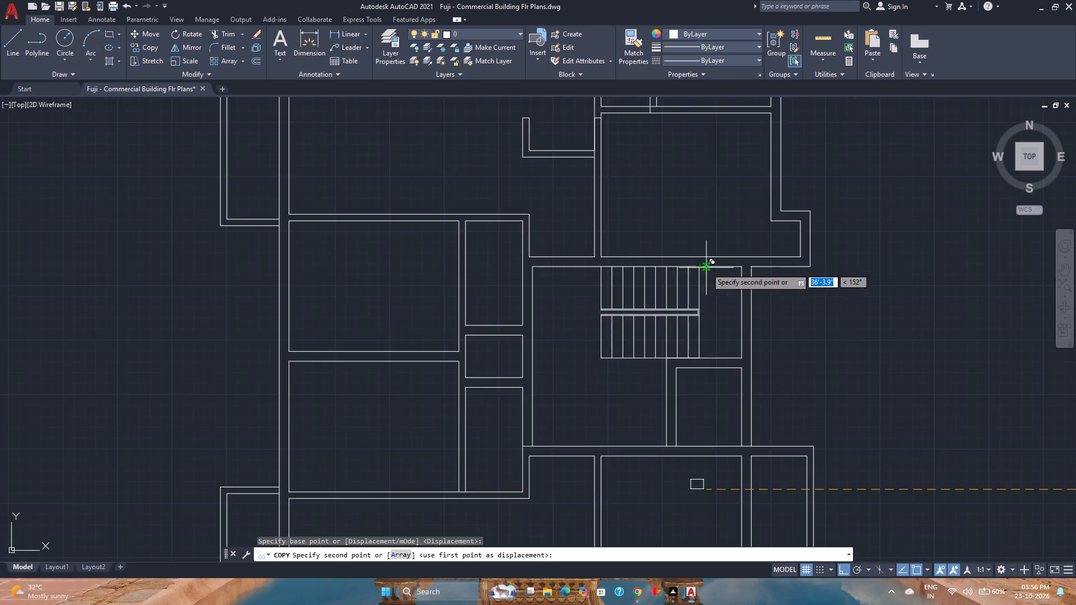
pyautogui.scroll(1, 706, 268)
pyautogui.click(778, 264)
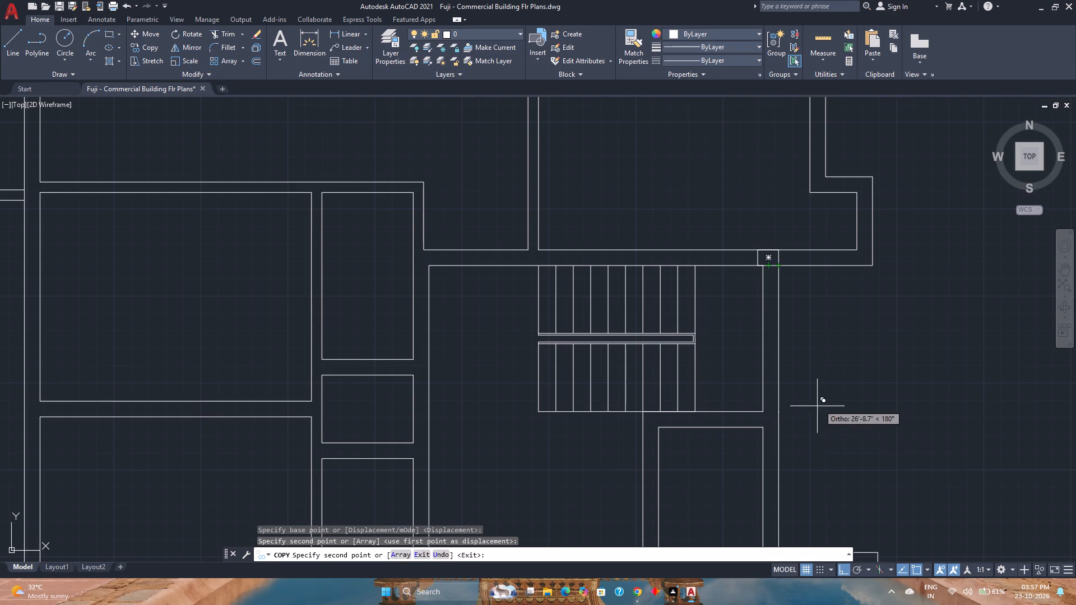
pyautogui.press('Escape')
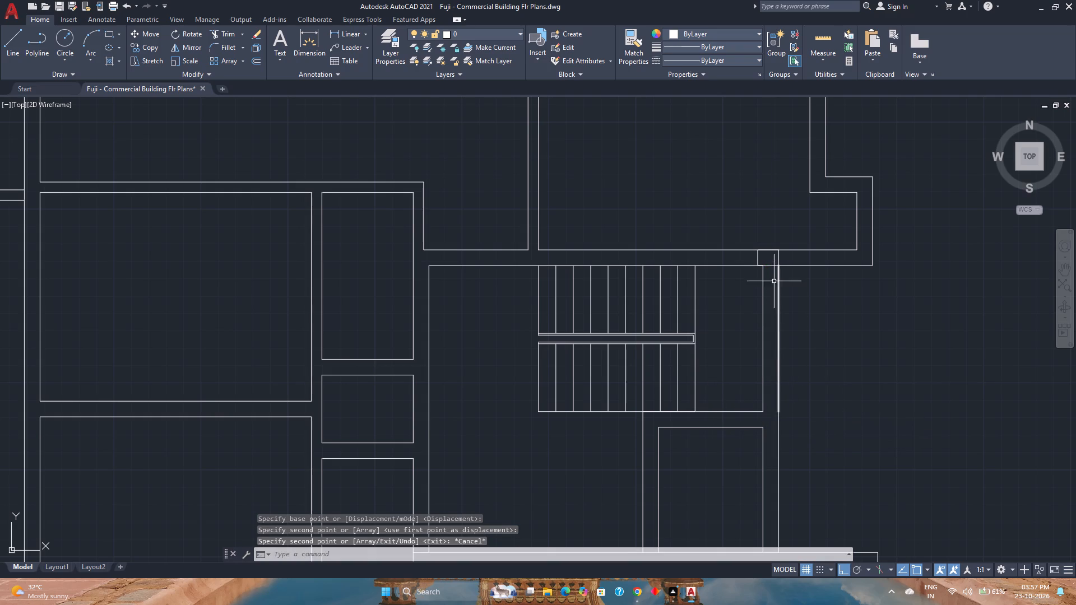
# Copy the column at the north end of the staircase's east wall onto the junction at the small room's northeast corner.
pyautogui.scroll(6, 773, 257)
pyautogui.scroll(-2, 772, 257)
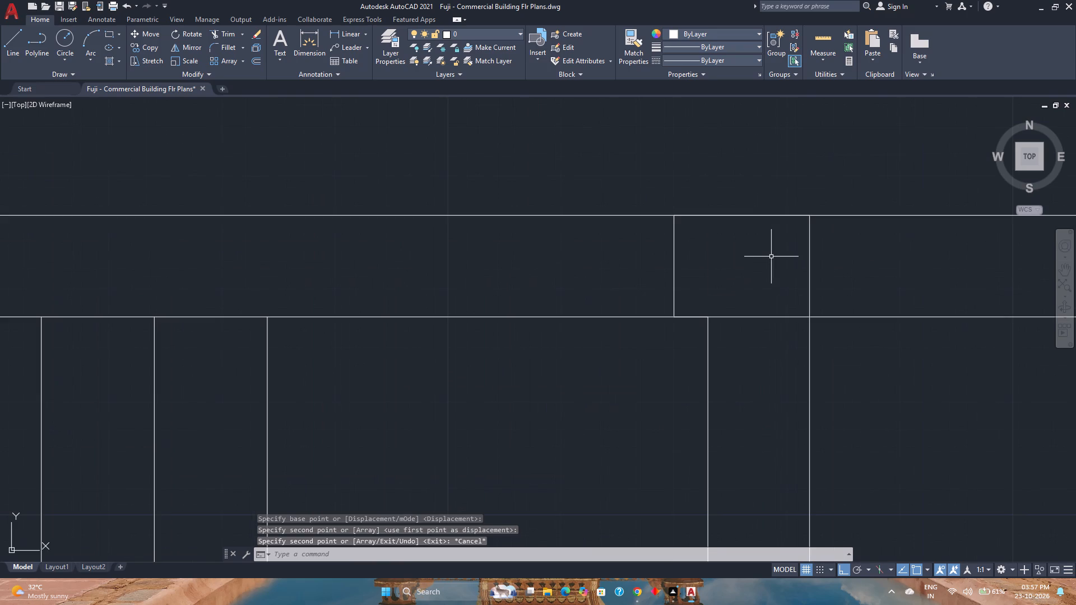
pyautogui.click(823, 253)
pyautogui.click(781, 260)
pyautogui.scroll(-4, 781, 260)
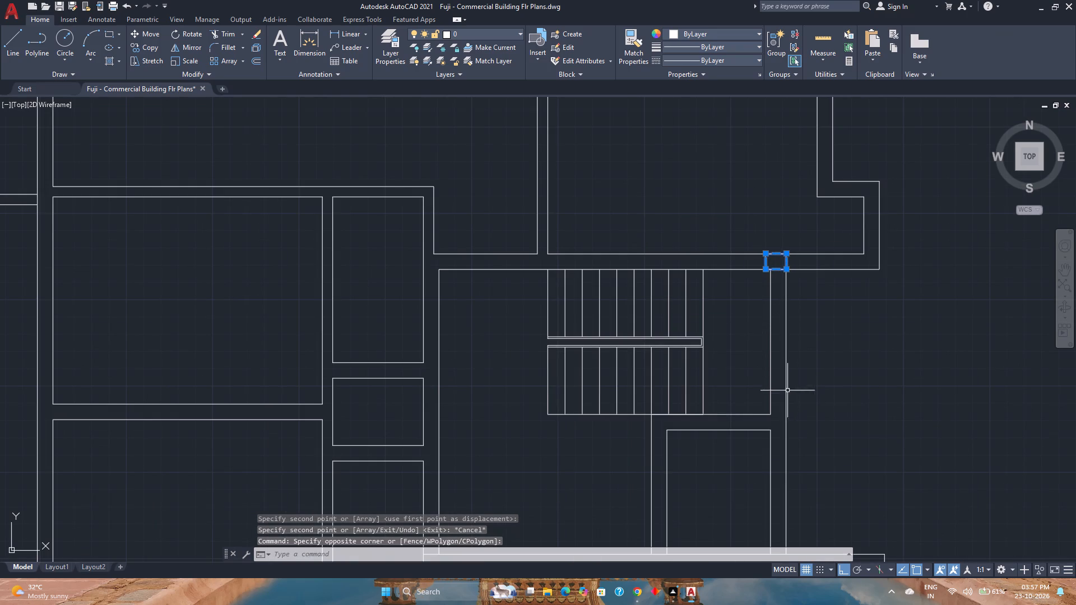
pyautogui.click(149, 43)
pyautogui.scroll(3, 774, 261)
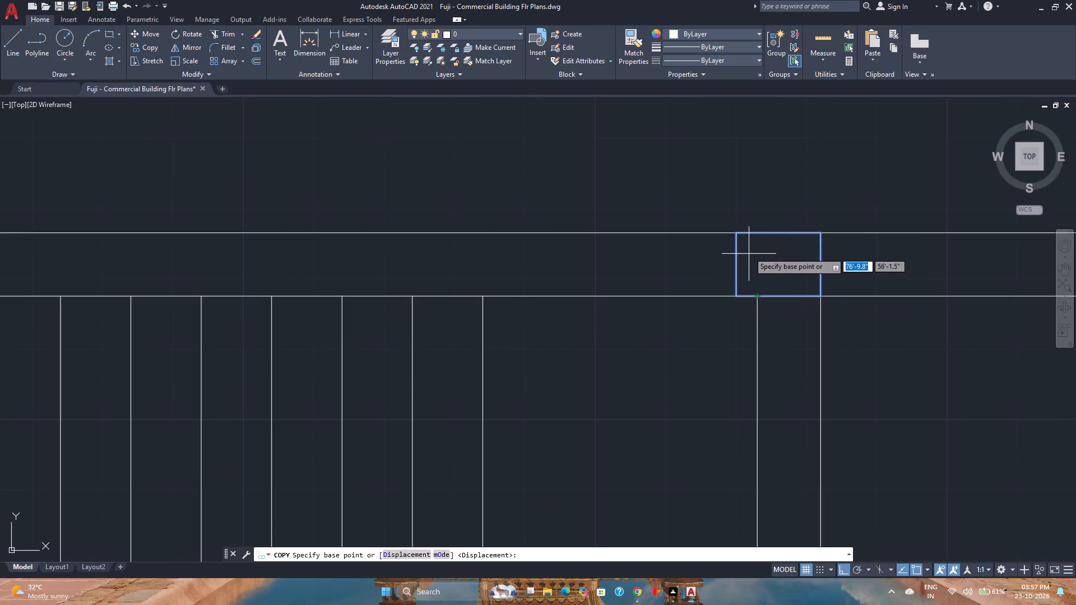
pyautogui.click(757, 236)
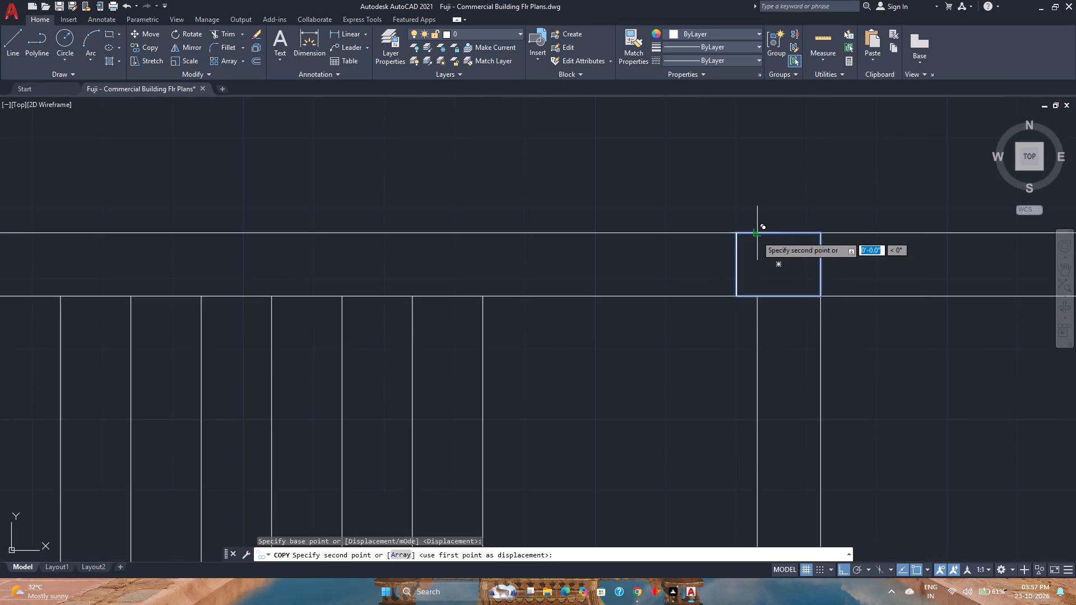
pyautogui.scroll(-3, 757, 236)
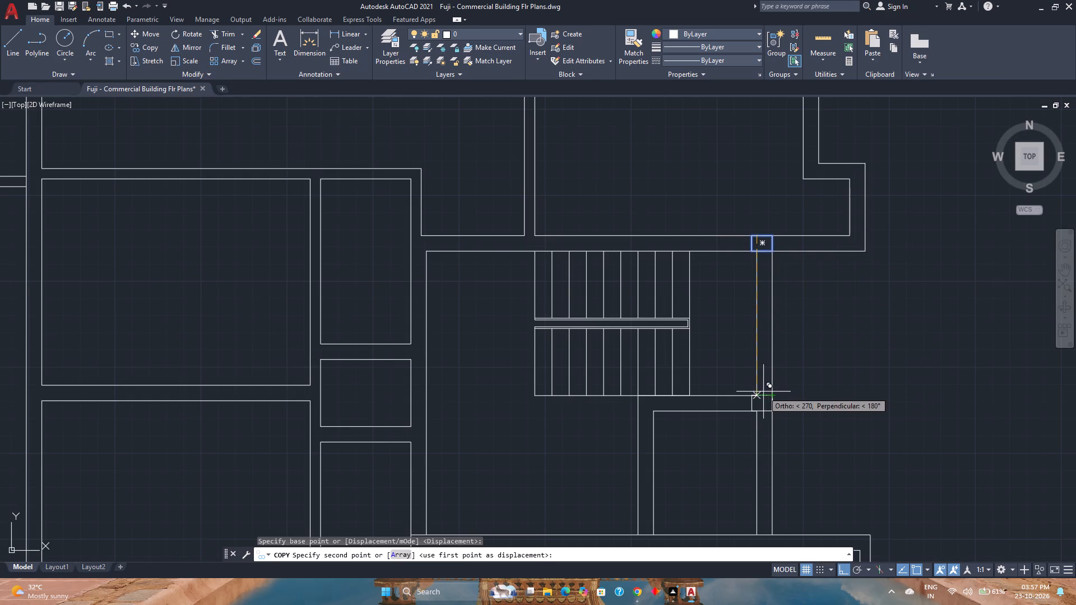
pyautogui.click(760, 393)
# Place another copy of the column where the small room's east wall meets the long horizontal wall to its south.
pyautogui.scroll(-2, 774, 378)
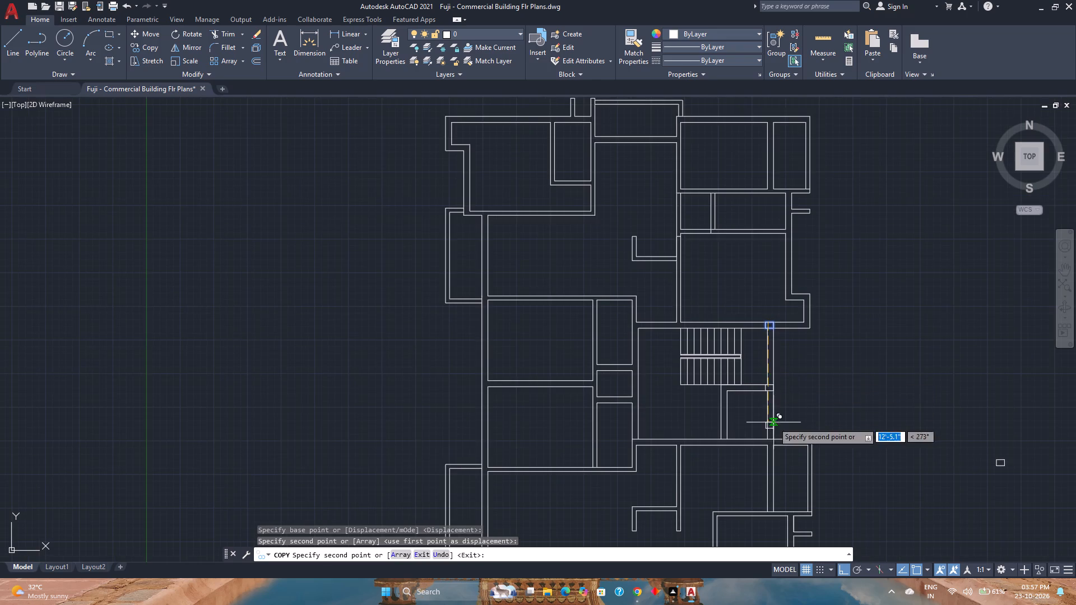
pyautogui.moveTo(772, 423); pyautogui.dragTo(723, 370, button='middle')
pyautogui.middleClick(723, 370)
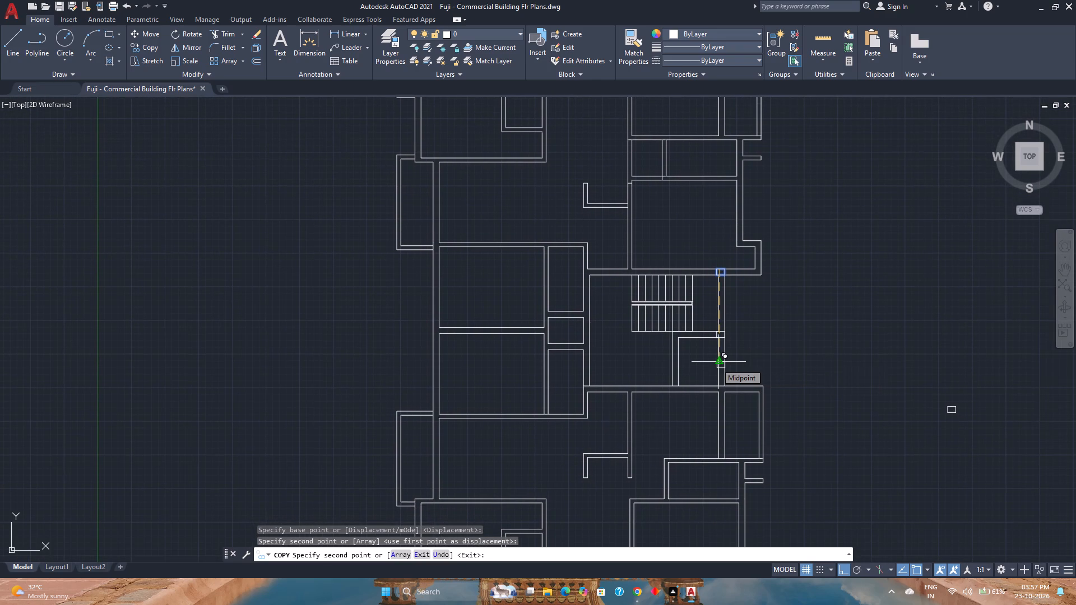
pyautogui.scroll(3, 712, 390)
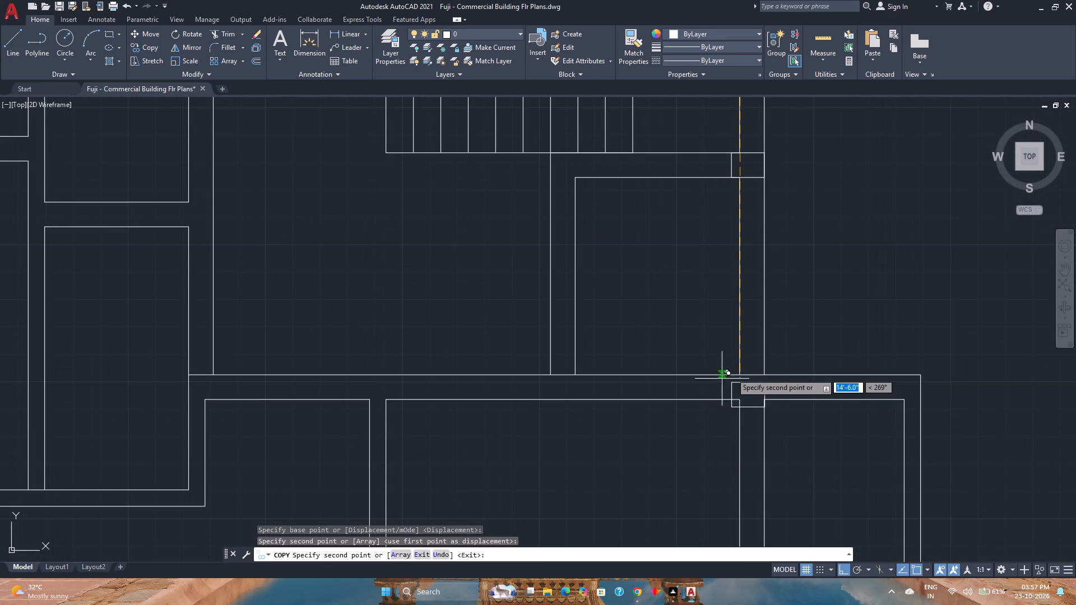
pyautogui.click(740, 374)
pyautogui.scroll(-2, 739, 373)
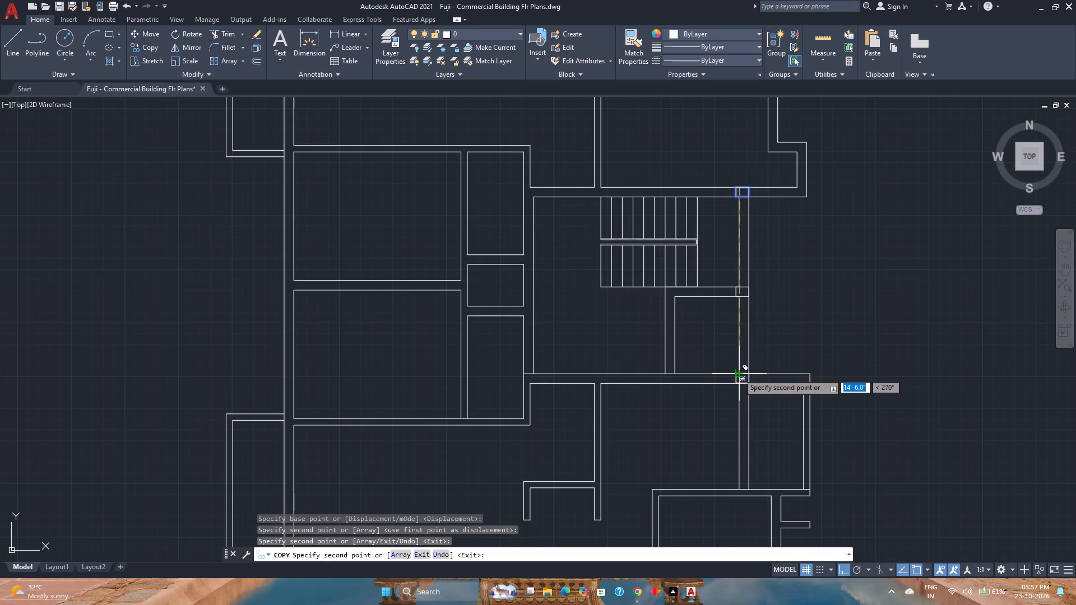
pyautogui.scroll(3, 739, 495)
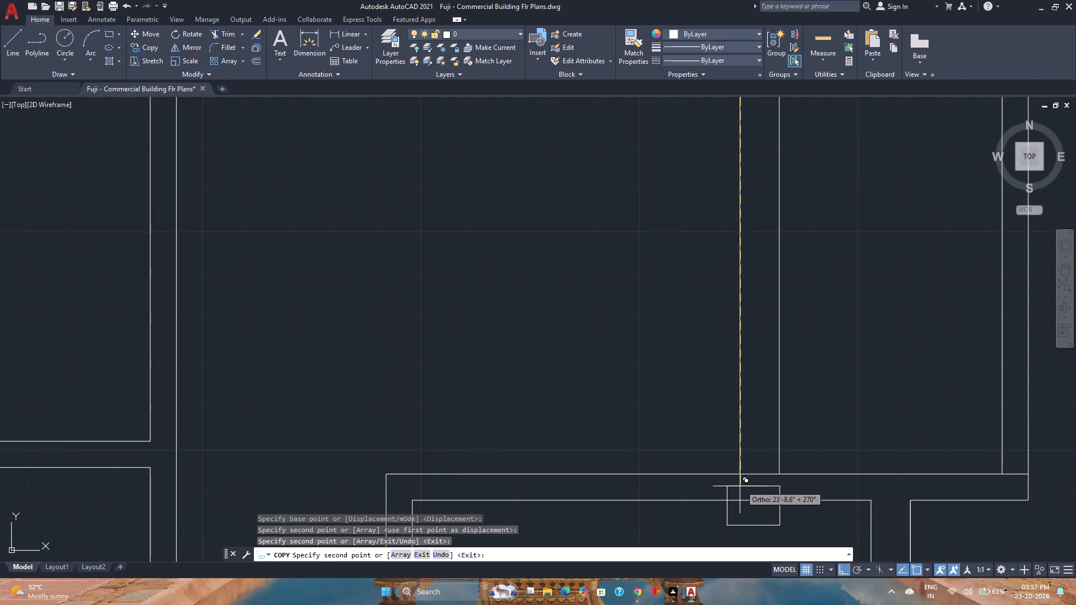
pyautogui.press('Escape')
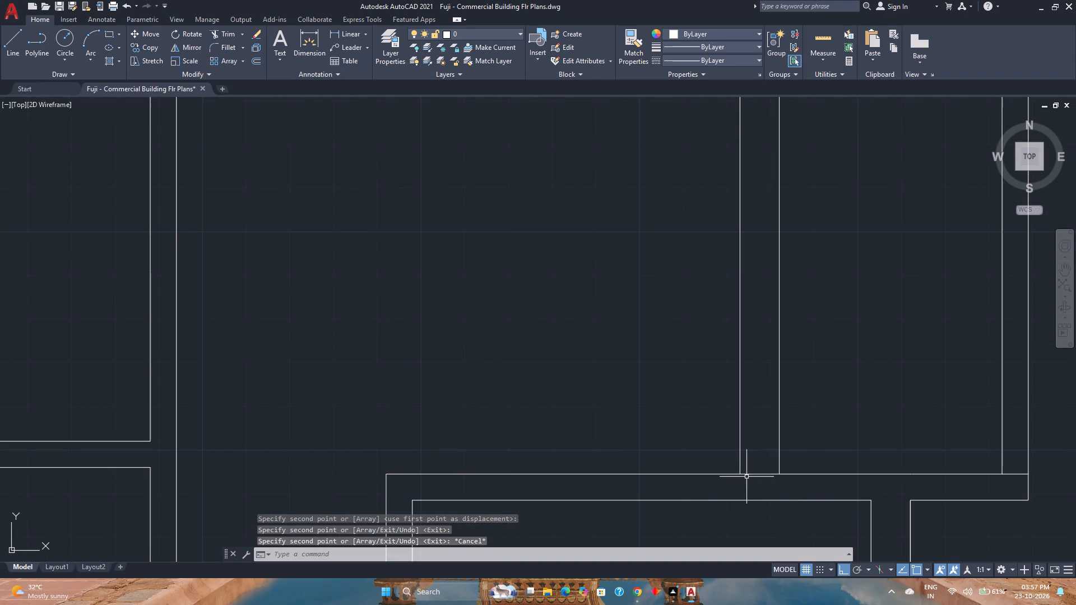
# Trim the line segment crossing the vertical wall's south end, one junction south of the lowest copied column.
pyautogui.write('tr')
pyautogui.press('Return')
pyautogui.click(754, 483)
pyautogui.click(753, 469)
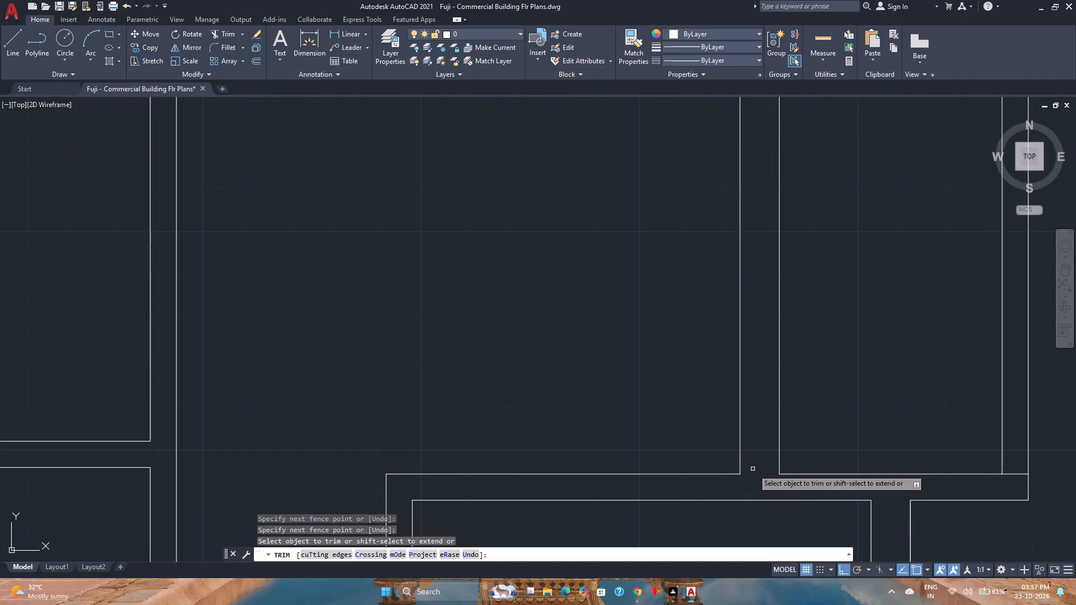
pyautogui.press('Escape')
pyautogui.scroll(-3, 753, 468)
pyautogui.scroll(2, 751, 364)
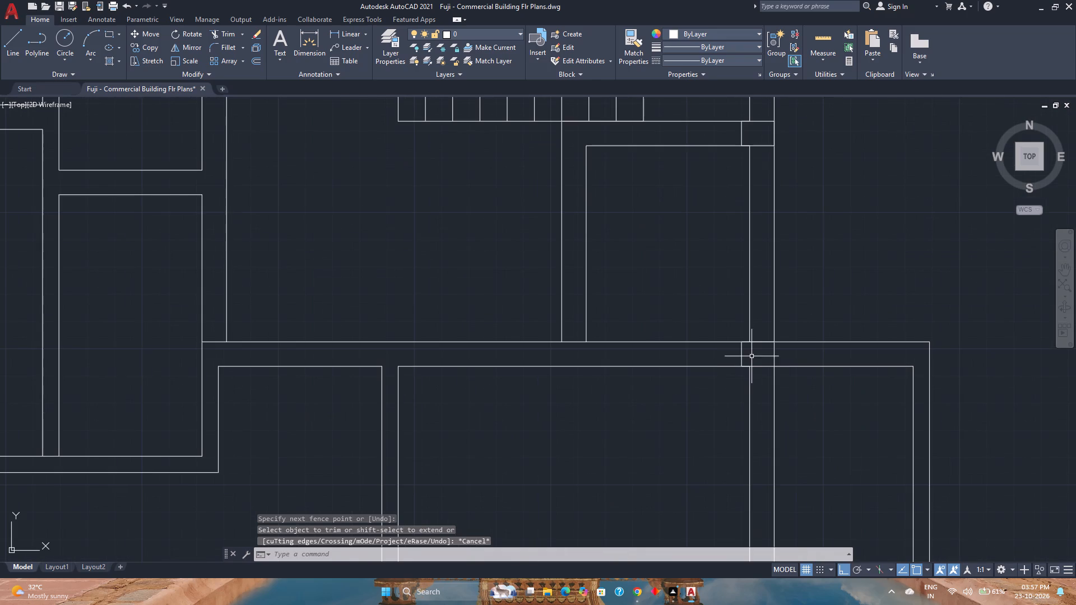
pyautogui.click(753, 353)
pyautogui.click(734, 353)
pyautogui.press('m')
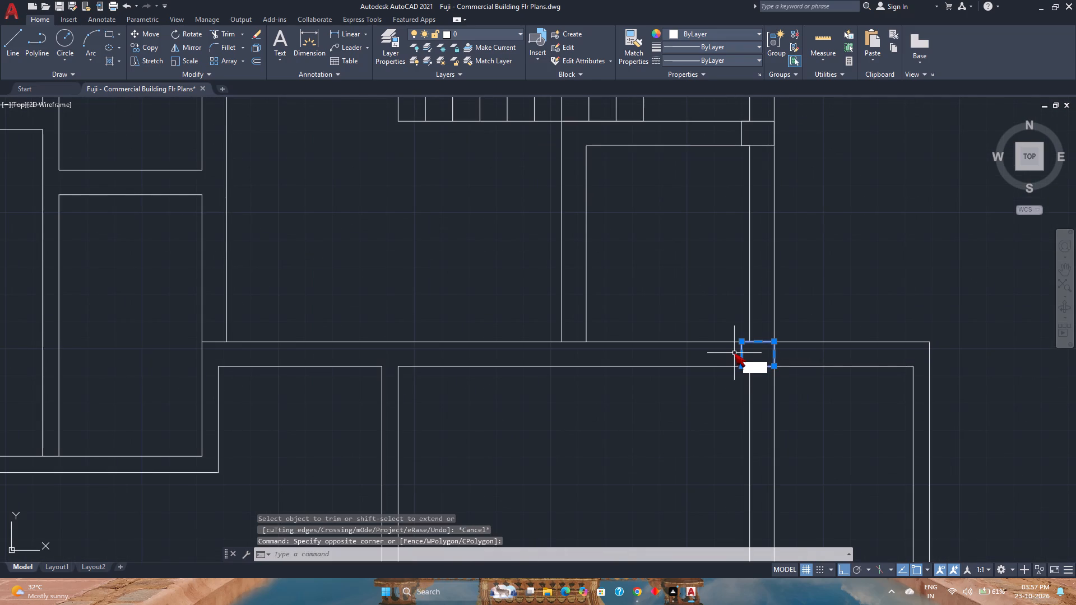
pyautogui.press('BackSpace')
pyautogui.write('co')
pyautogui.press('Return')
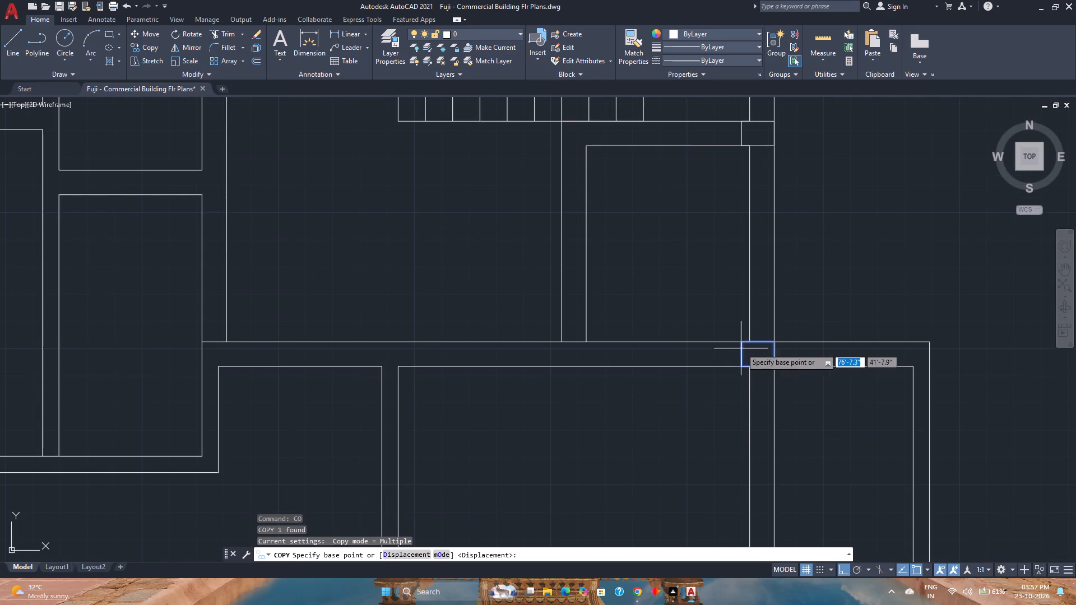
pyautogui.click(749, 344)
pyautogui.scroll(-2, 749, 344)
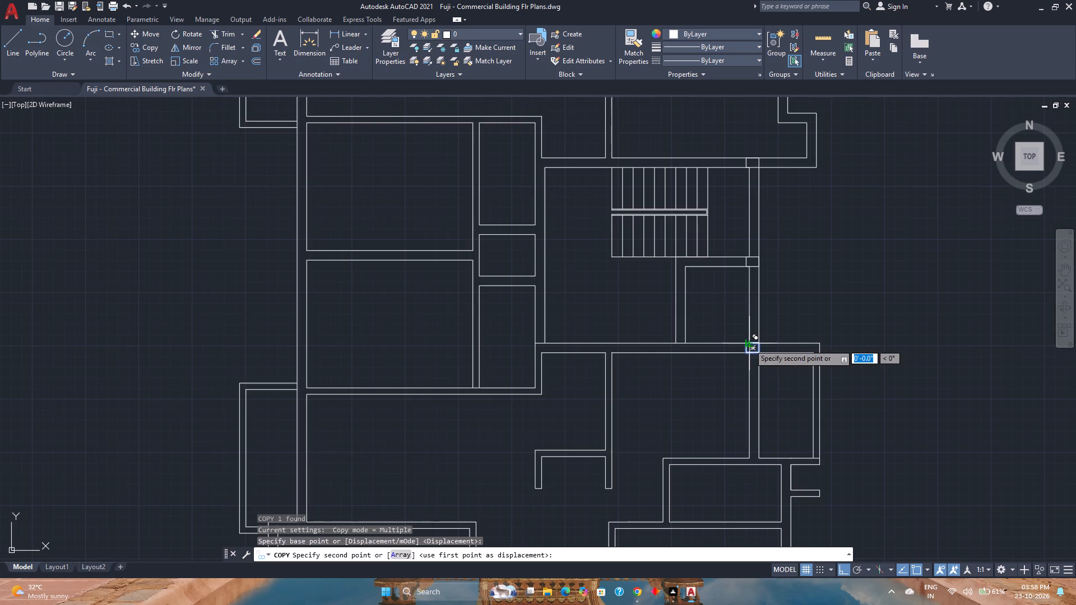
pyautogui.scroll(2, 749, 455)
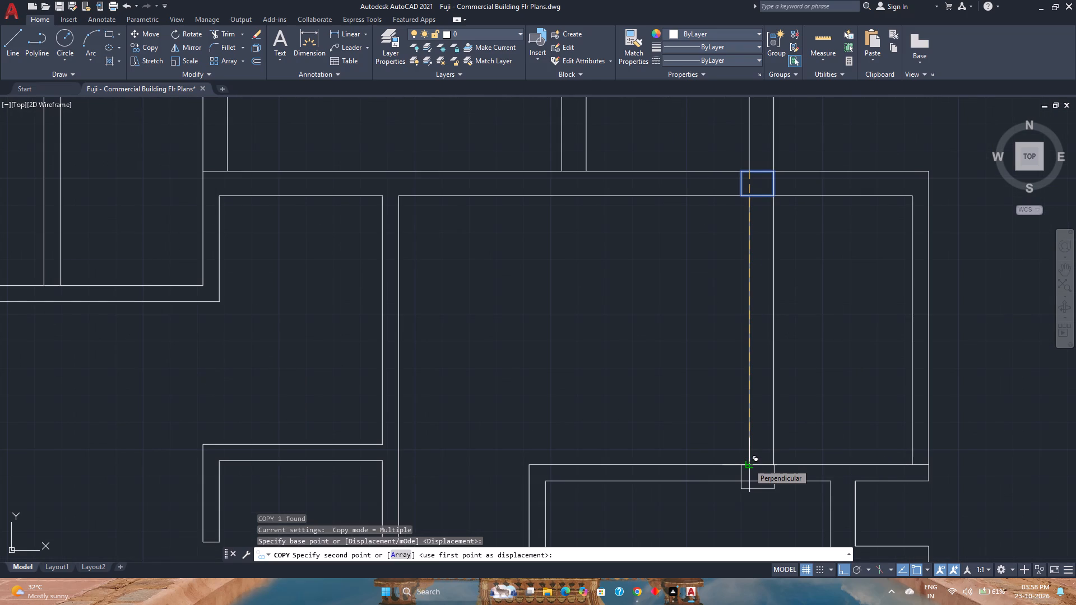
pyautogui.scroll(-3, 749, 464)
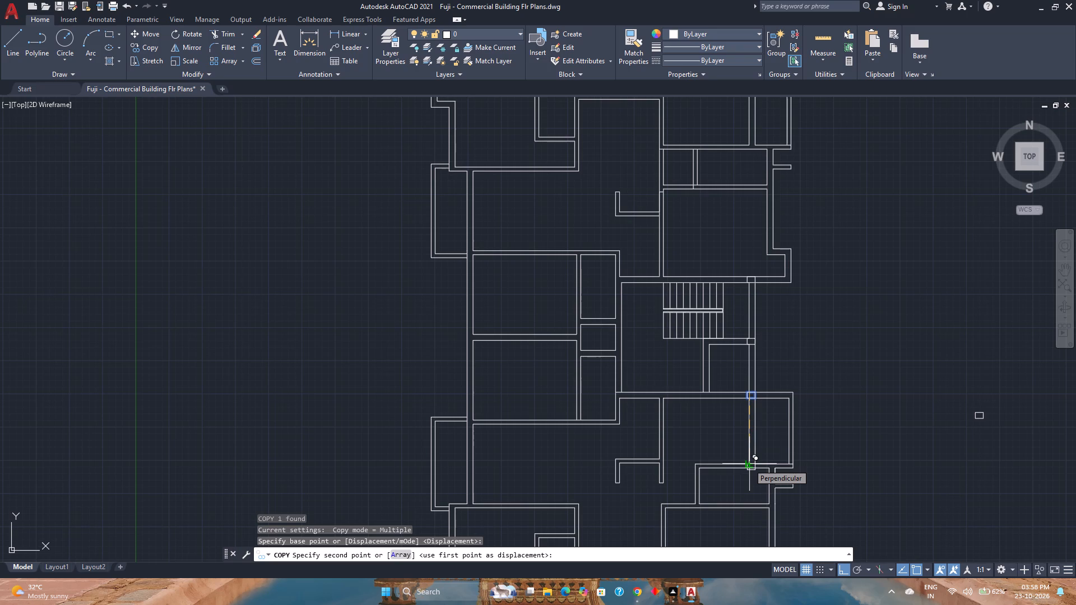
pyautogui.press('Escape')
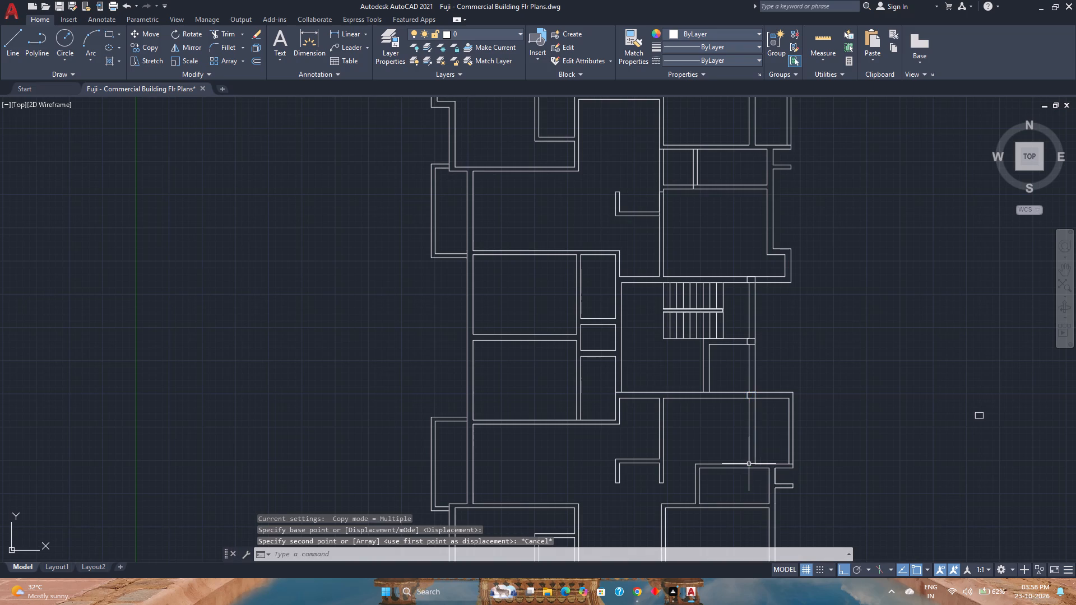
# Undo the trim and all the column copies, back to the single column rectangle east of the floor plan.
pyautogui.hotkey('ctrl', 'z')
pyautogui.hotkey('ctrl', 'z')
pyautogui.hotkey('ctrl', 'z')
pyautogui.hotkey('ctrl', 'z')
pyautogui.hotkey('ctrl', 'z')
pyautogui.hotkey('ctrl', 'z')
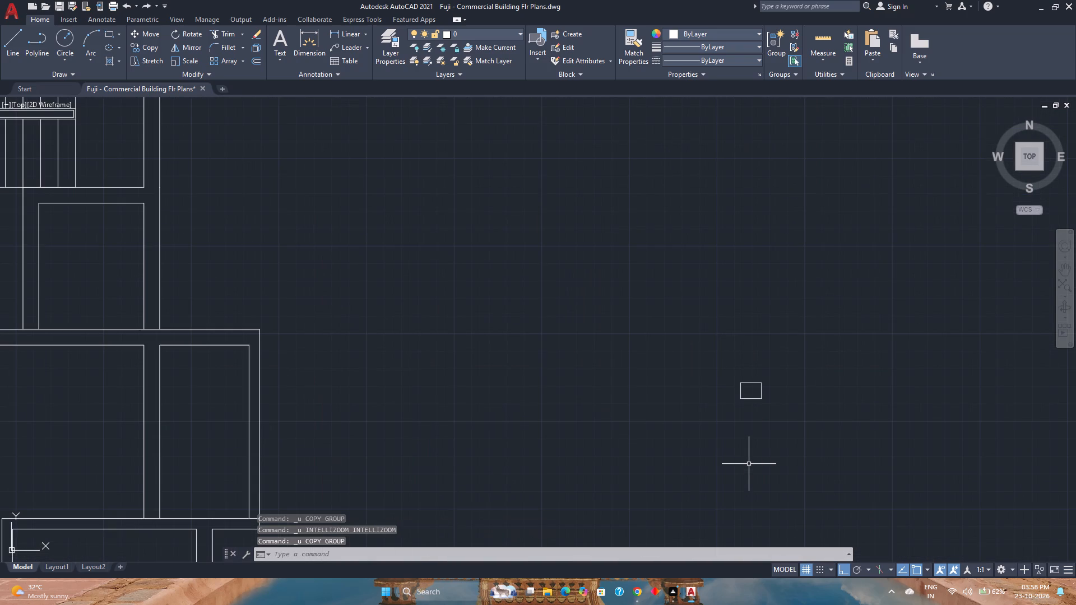
# Stretch the west edge of the column rectangle east of the floor plan 2 inches farther west.
pyautogui.click(740, 391)
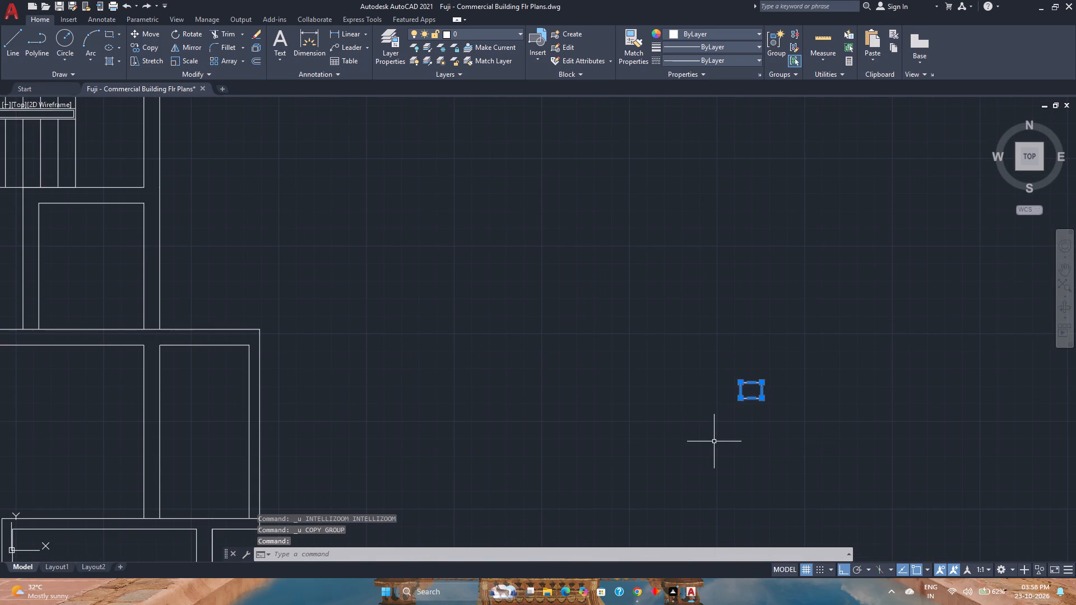
pyautogui.scroll(1, 727, 434)
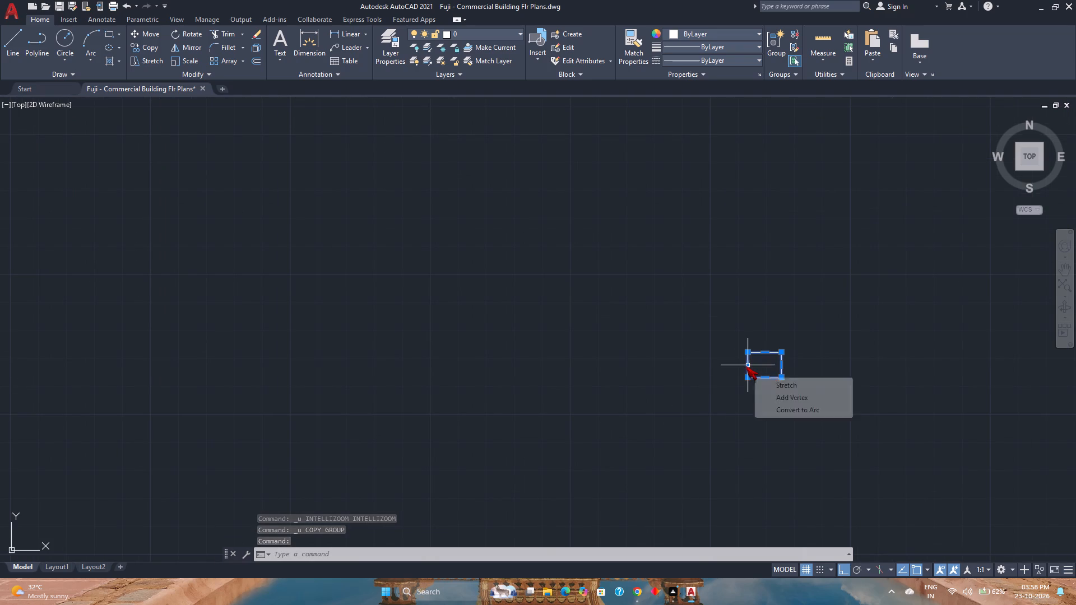
pyautogui.click(746, 366)
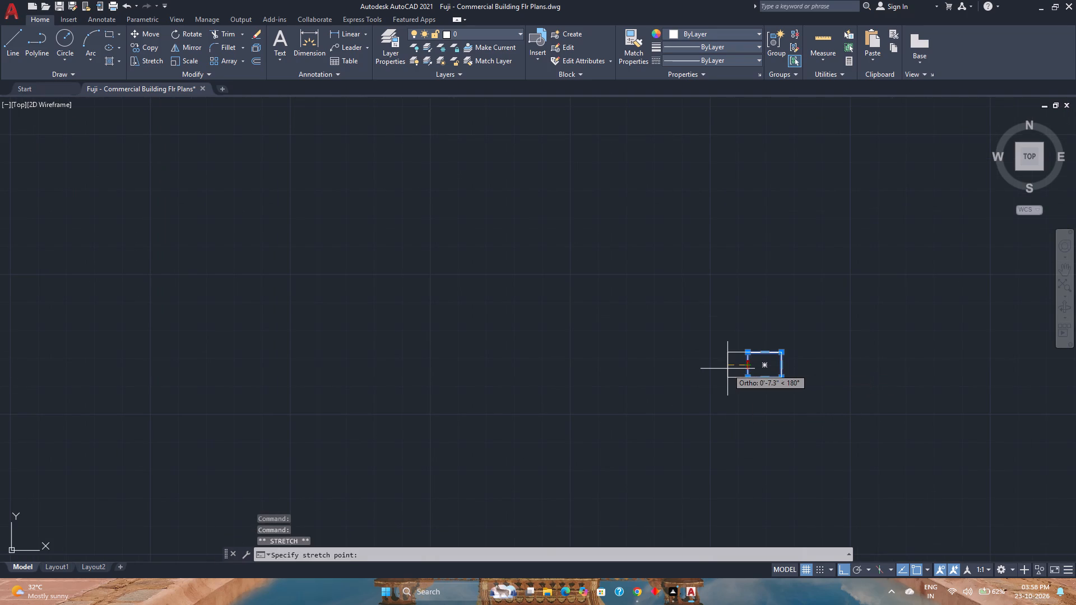
pyautogui.press('2')
pyautogui.press('Return')
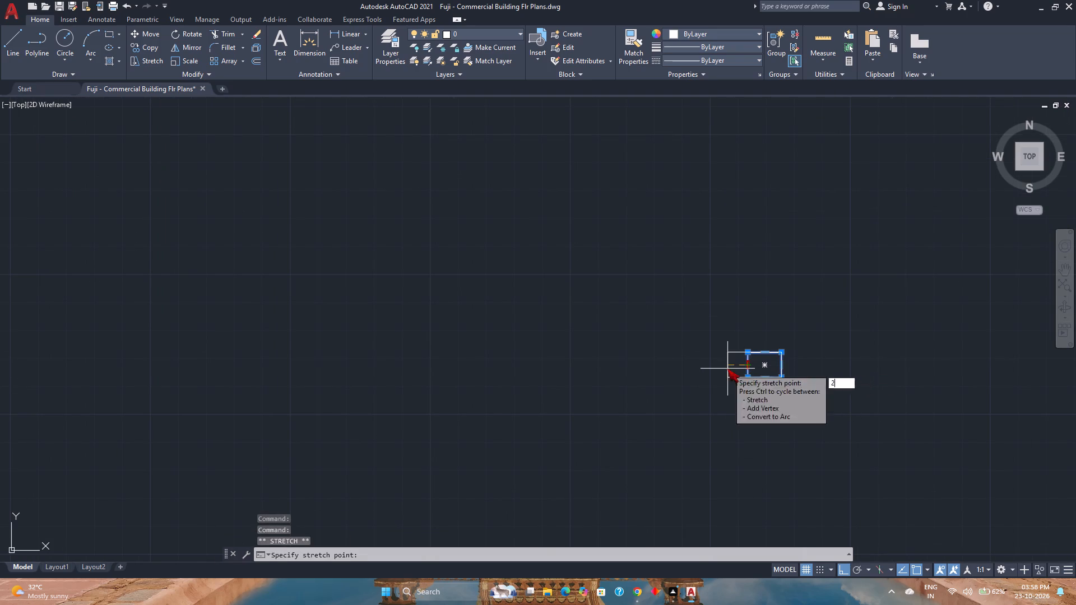
pyautogui.press('Escape')
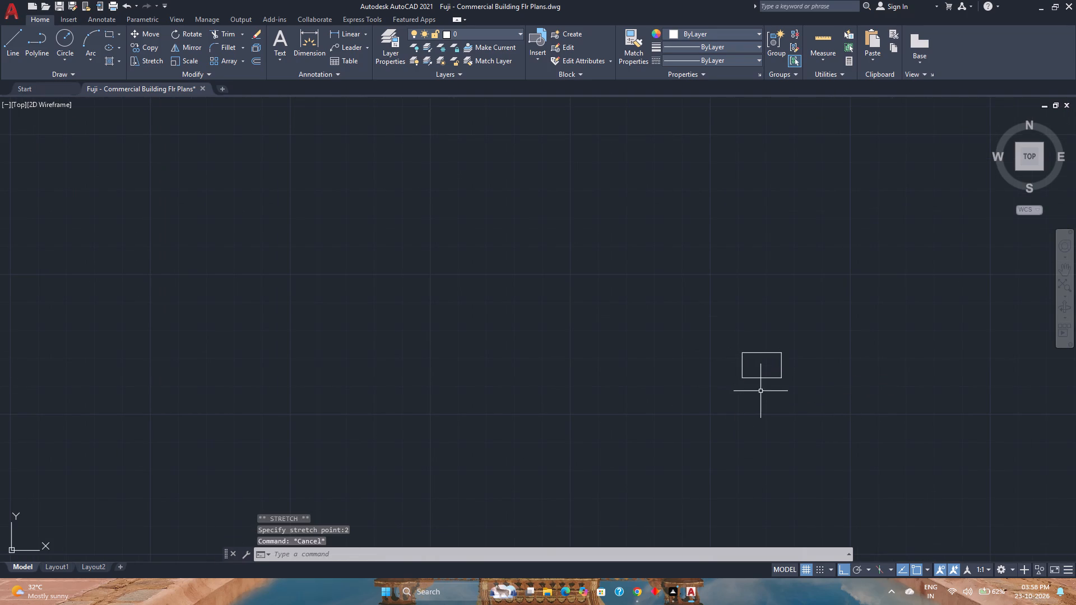
# Copy the widened column rectangle by its southeast corner onto the junction at the north end of the staircase's east wall.
pyautogui.click(760, 391)
pyautogui.click(413, 254)
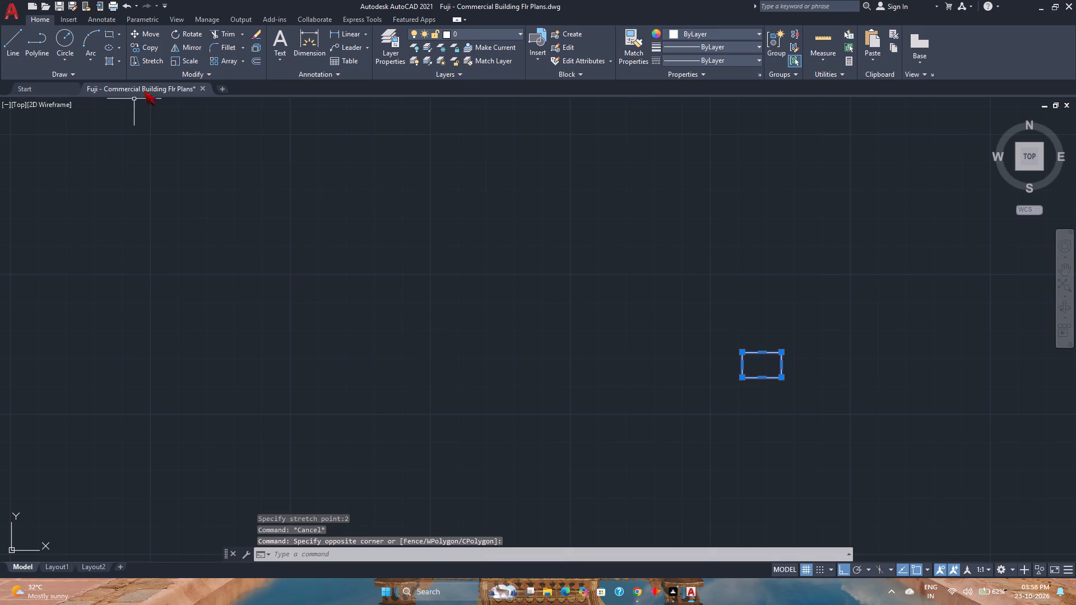
pyautogui.click(147, 50)
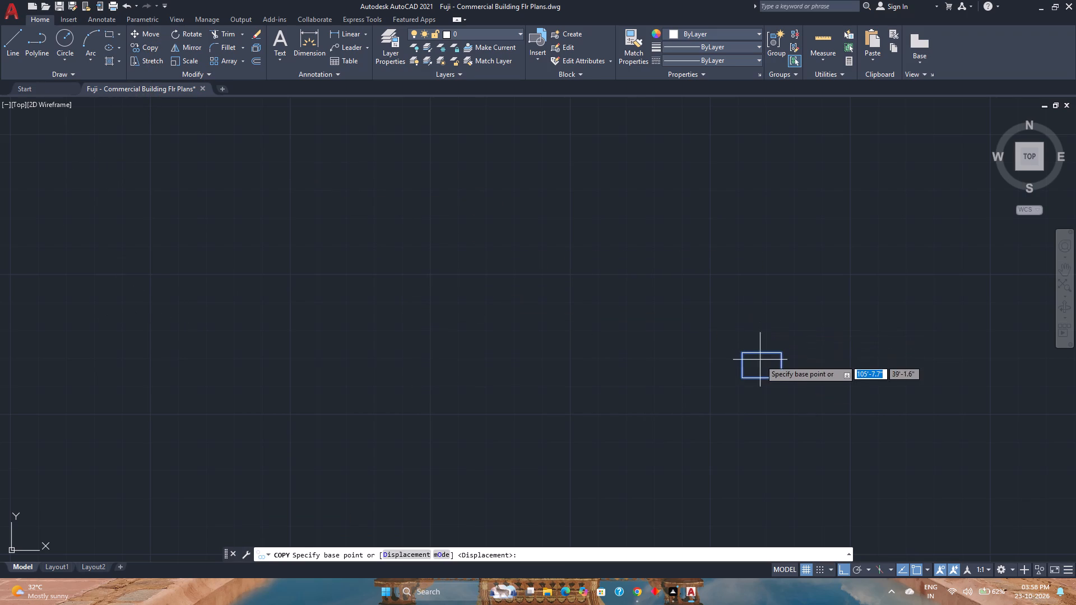
pyautogui.click(781, 379)
pyautogui.scroll(-4, 755, 363)
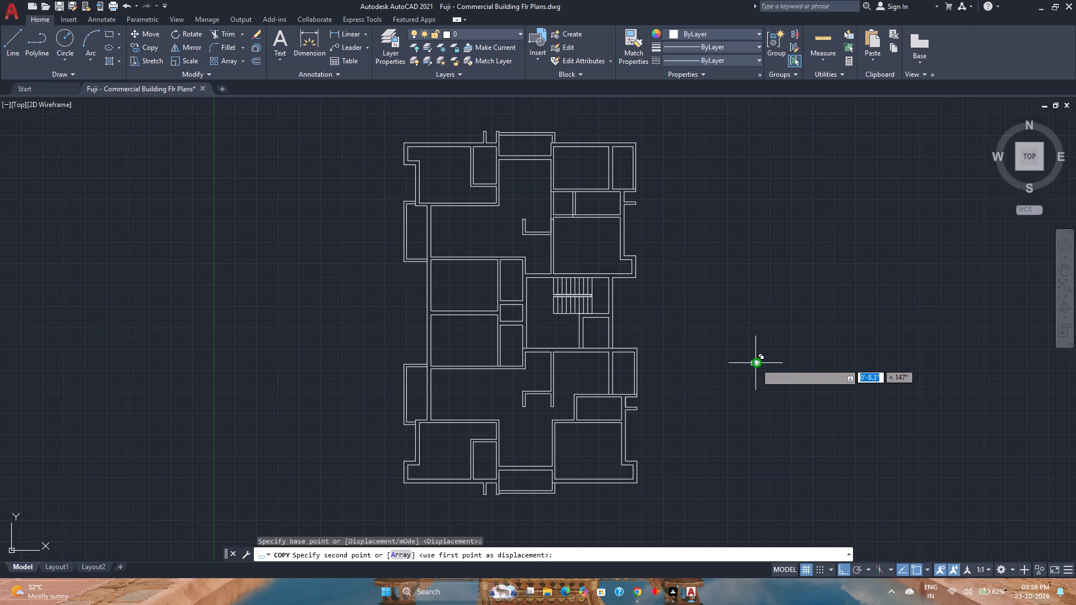
pyautogui.scroll(2, 605, 270)
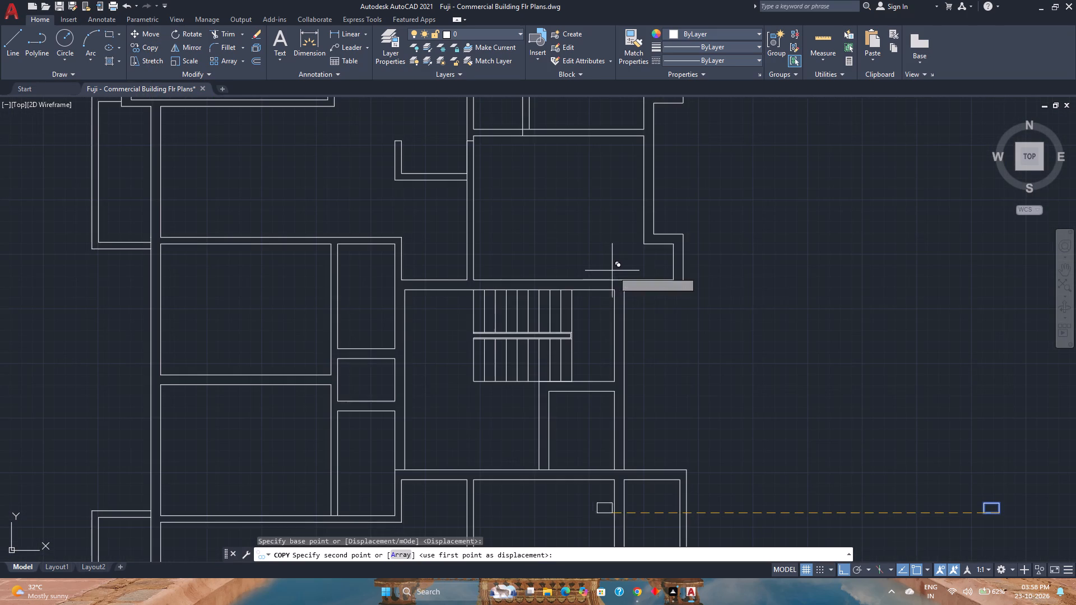
pyautogui.click(624, 291)
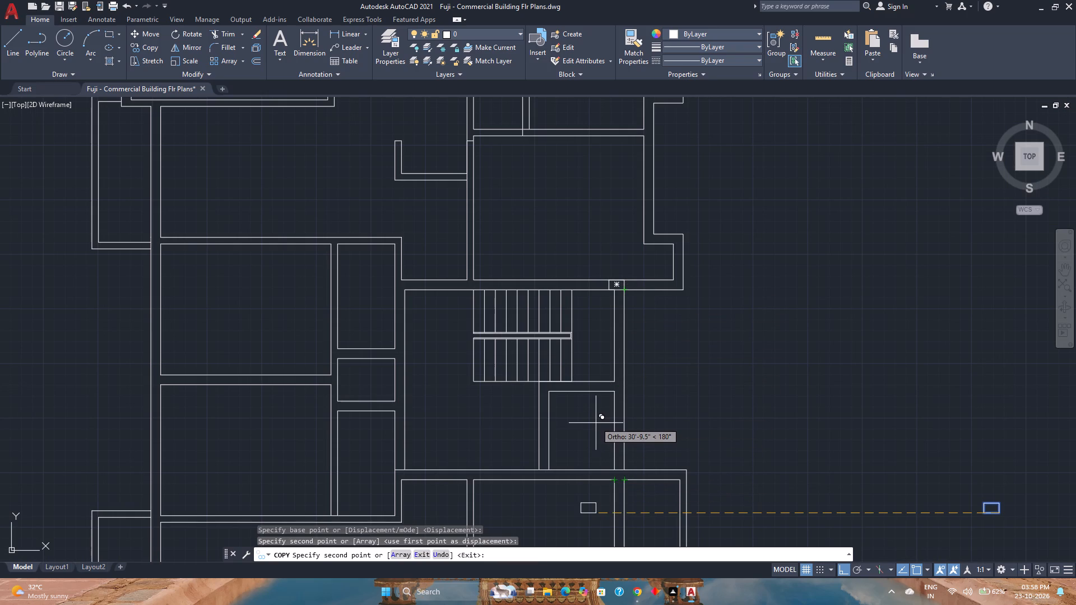
pyautogui.press('Escape')
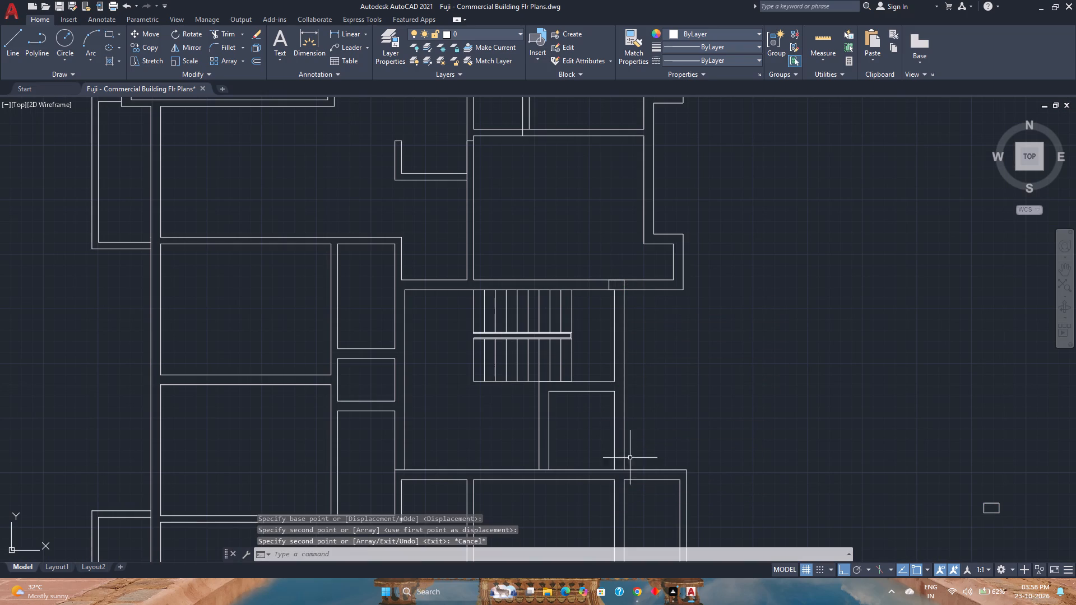
# Trim the line segment crossing the small room's east wall where it meets the long horizontal wall to the south.
pyautogui.write('tr')
pyautogui.press('Return')
pyautogui.scroll(2, 629, 471)
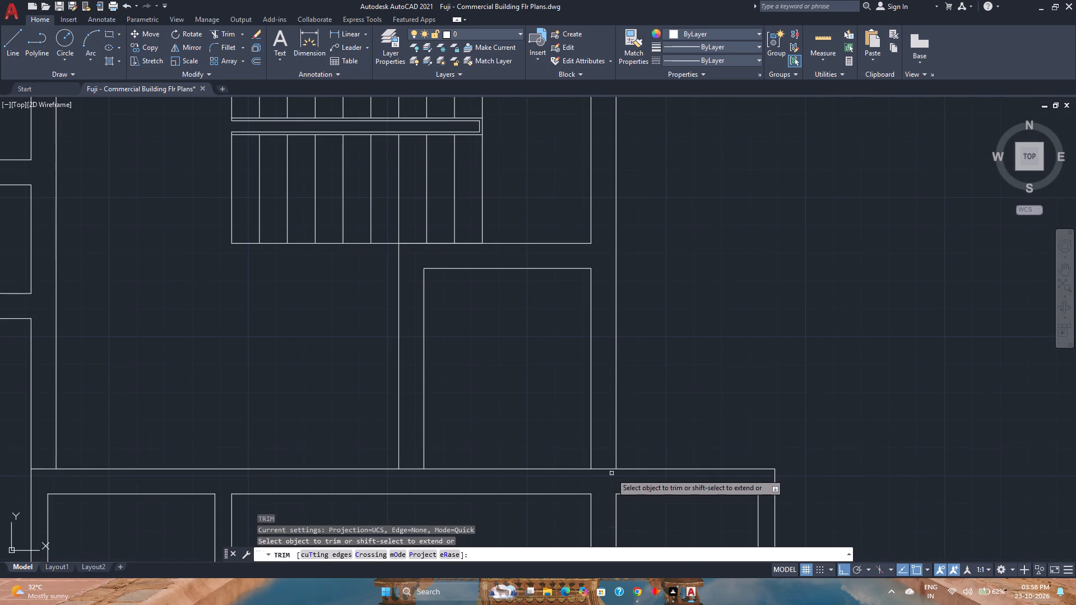
pyautogui.click(606, 459)
pyautogui.click(607, 470)
pyautogui.scroll(-3, 607, 470)
pyautogui.press('Escape')
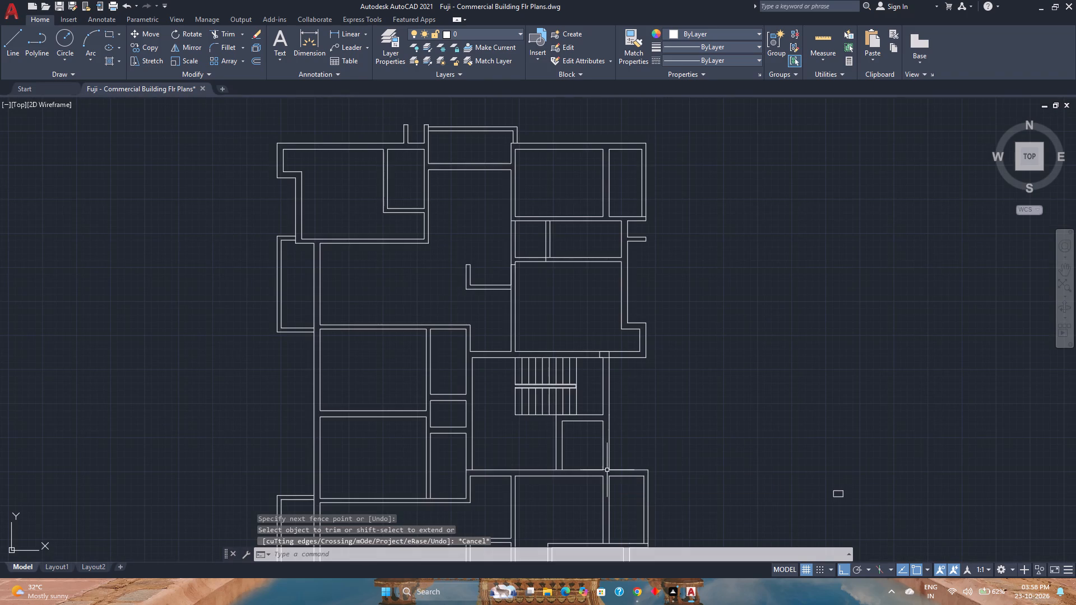
# Copy the column at the staircase's northeast junction straight south onto the small room's northeast and southeast wall junctions.
pyautogui.scroll(3, 609, 392)
pyautogui.click(613, 243)
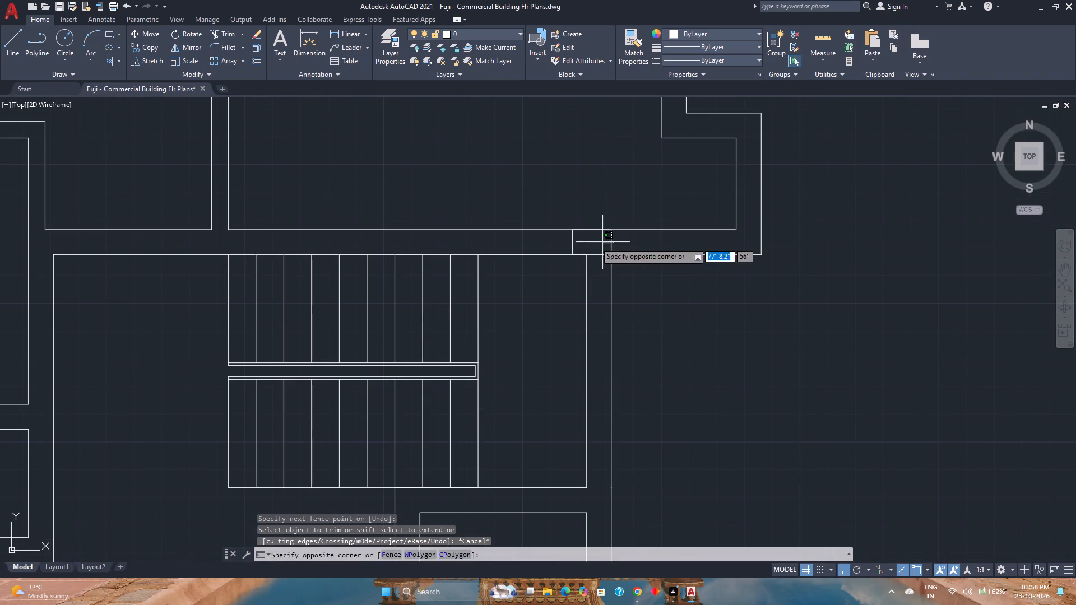
pyautogui.click(579, 242)
pyautogui.click(135, 43)
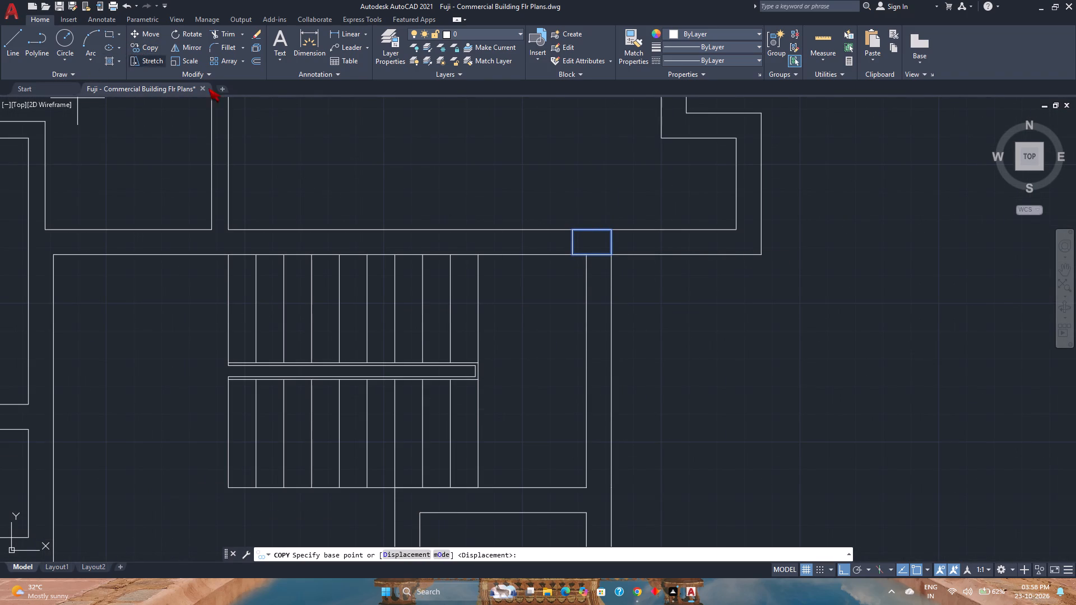
pyautogui.click(583, 253)
pyautogui.click(583, 513)
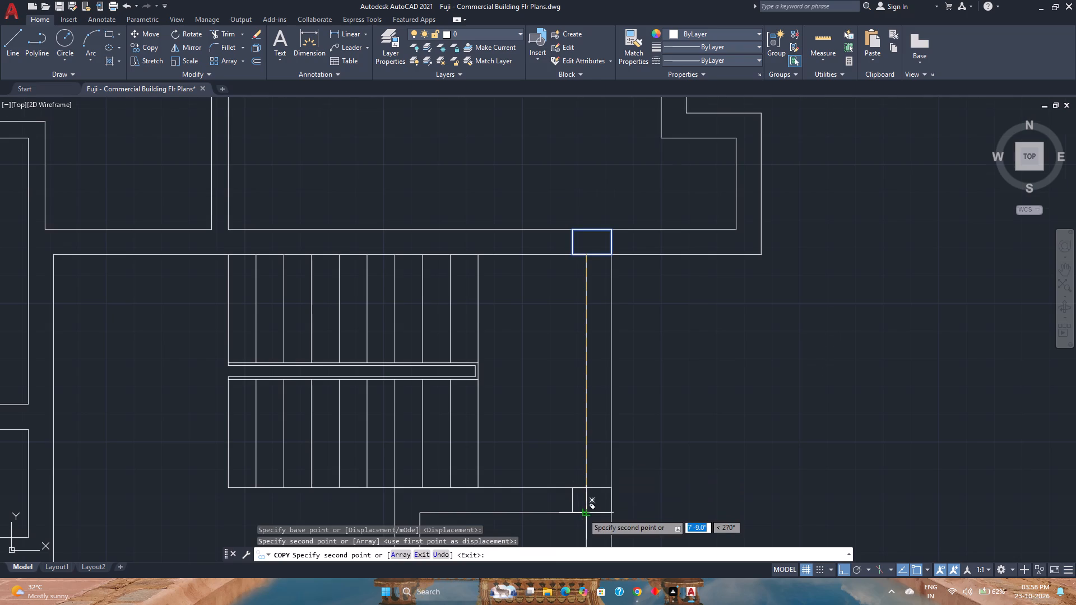
pyautogui.scroll(-1, 583, 513)
pyautogui.moveTo(583, 513); pyautogui.dragTo(574, 447, button='middle')
pyautogui.middleClick(576, 438)
pyautogui.scroll(-2, 579, 431)
pyautogui.scroll(3, 586, 492)
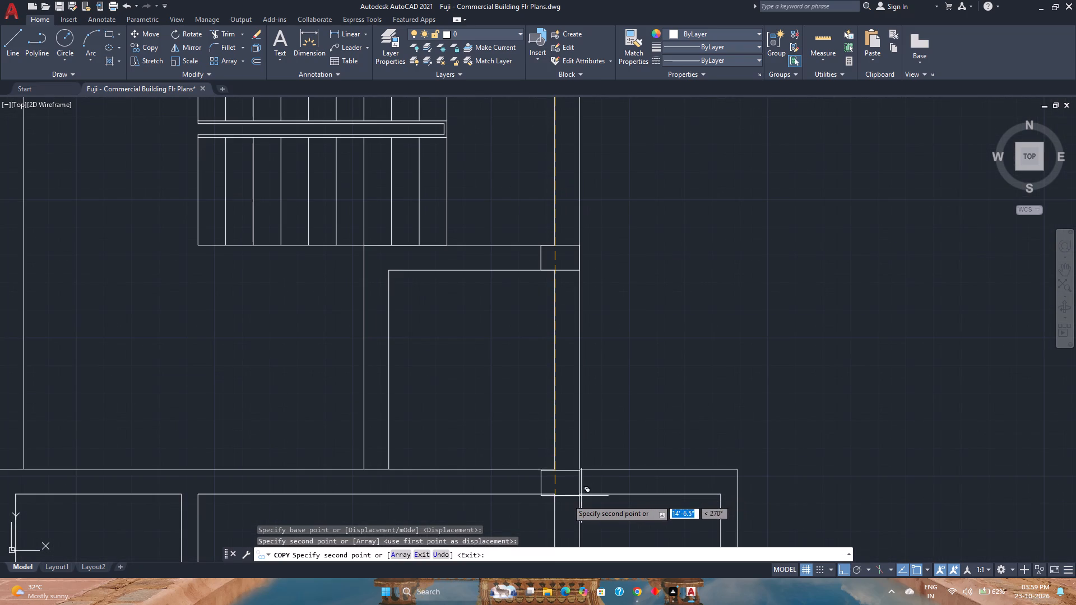
pyautogui.click(554, 495)
pyautogui.scroll(-3, 554, 495)
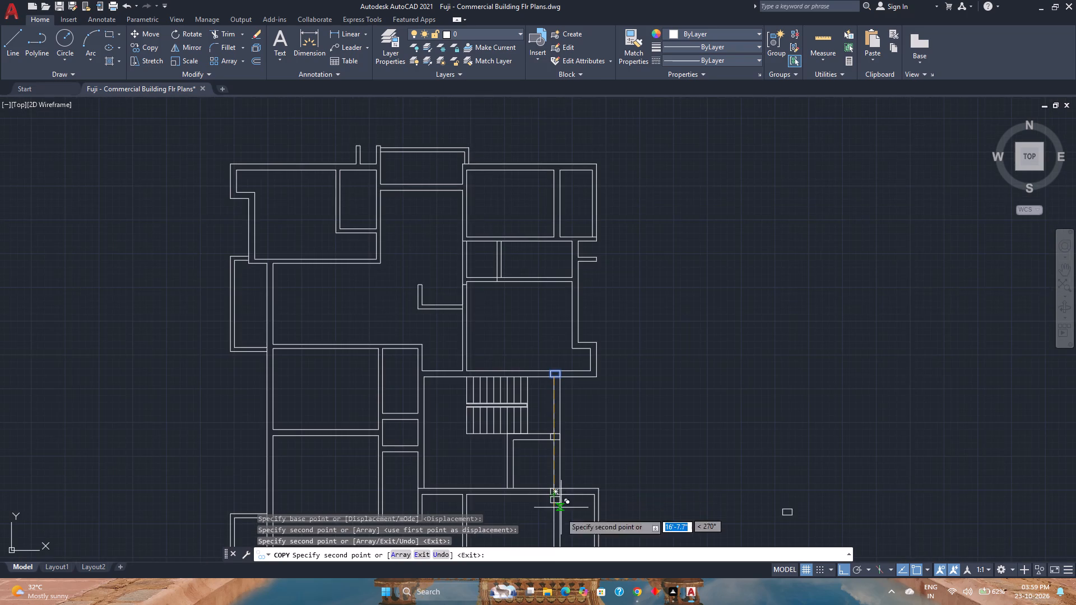
pyautogui.moveTo(560, 513); pyautogui.dragTo(562, 431, button='middle')
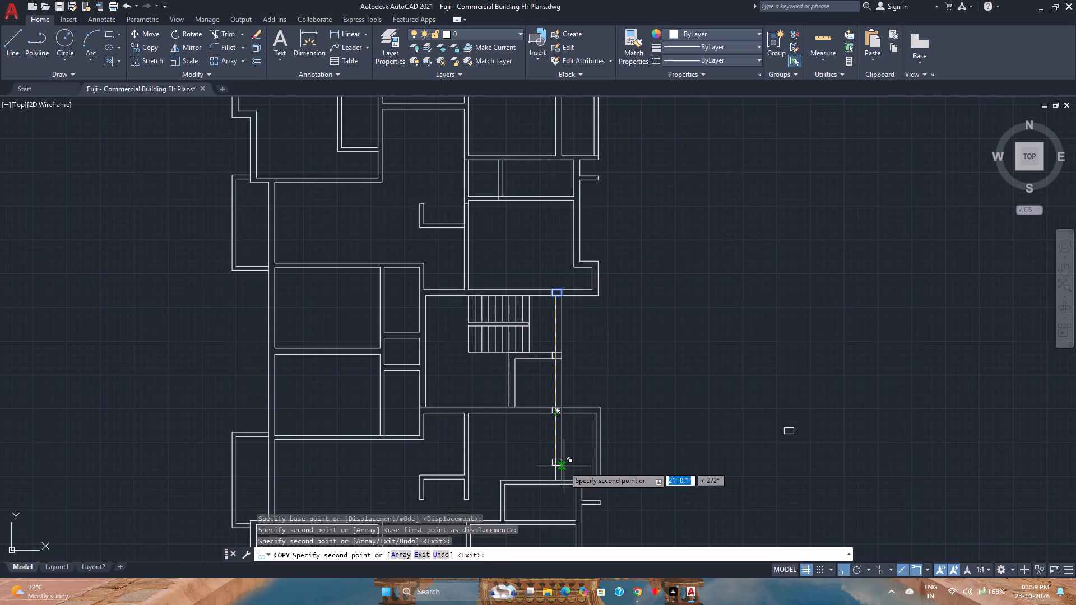
pyautogui.press('Escape')
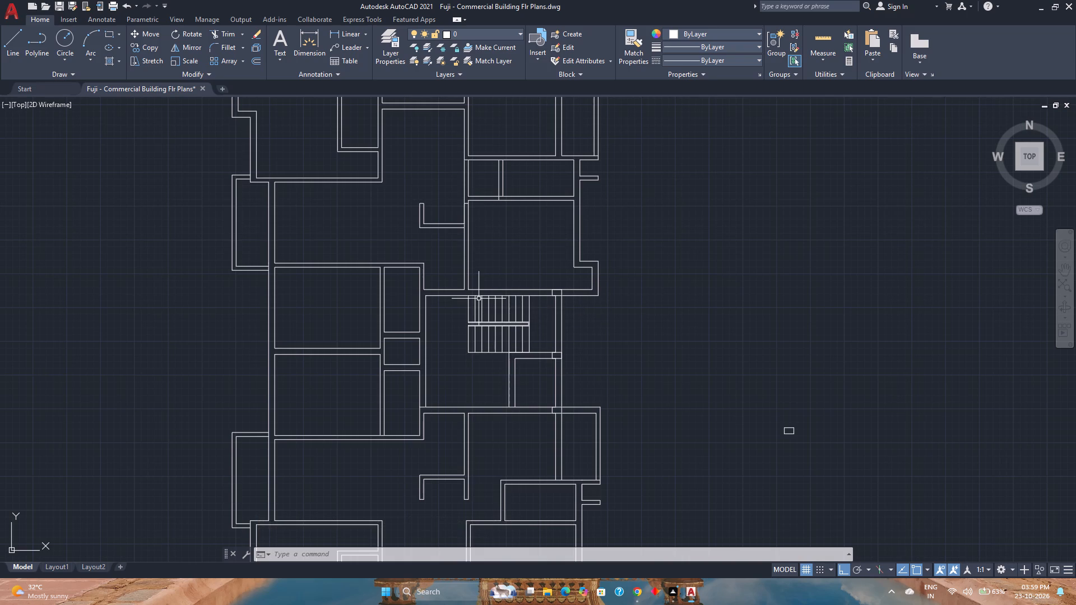
# Mirror the small room's two east columns about a vertical line through its north wall's midpoint, keeping the source columns.
pyautogui.scroll(3, 565, 399)
pyautogui.click(528, 444)
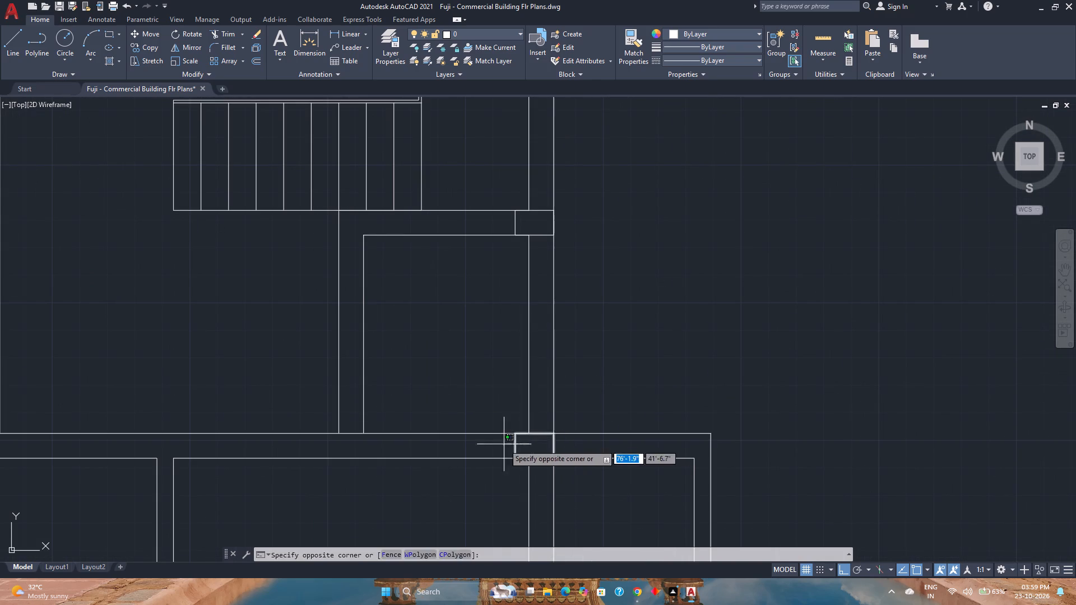
pyautogui.click(504, 444)
pyautogui.click(518, 223)
pyautogui.click(503, 224)
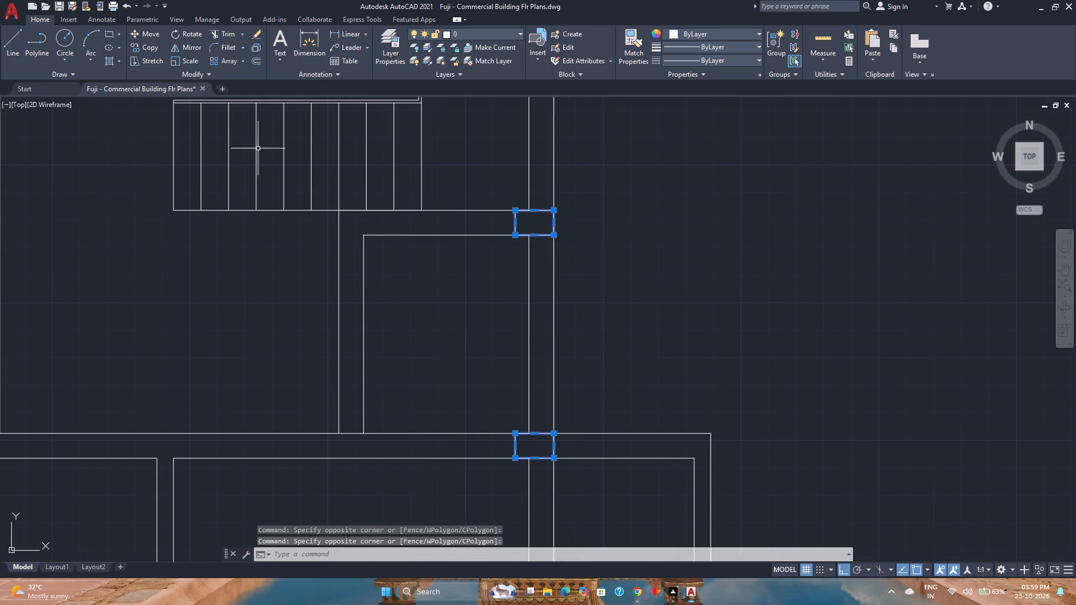
pyautogui.click(180, 45)
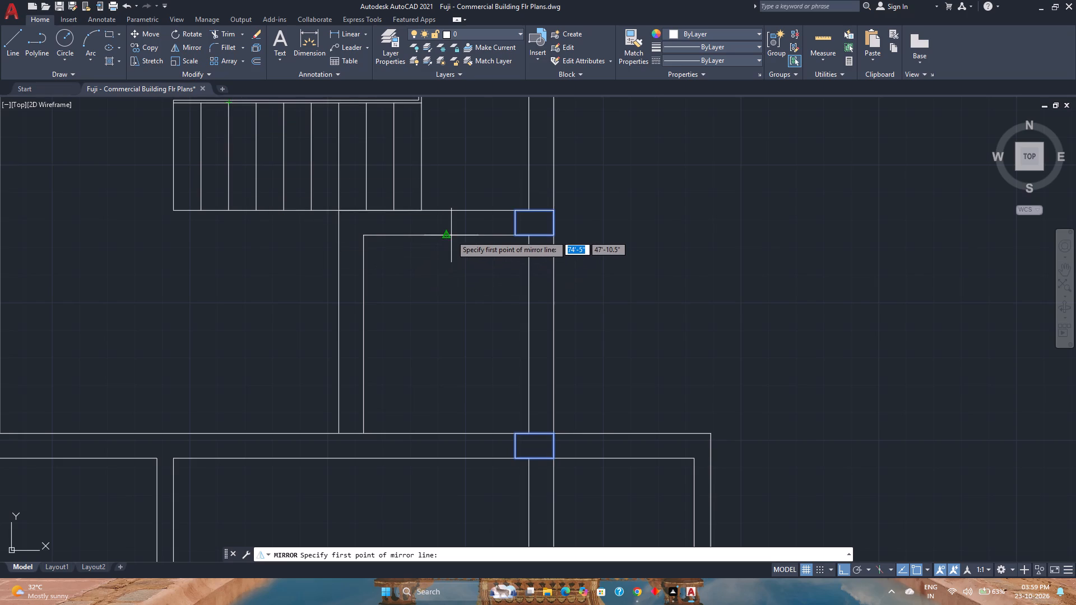
pyautogui.click(448, 235)
pyautogui.click(439, 331)
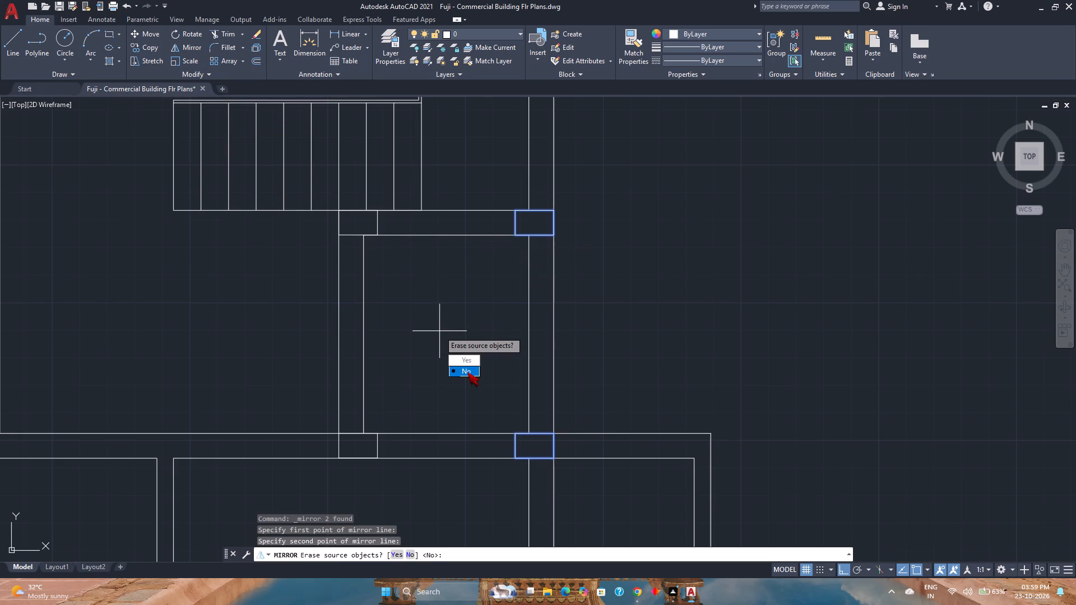
pyautogui.moveTo(467, 372); pyautogui.dragTo(439, 331)
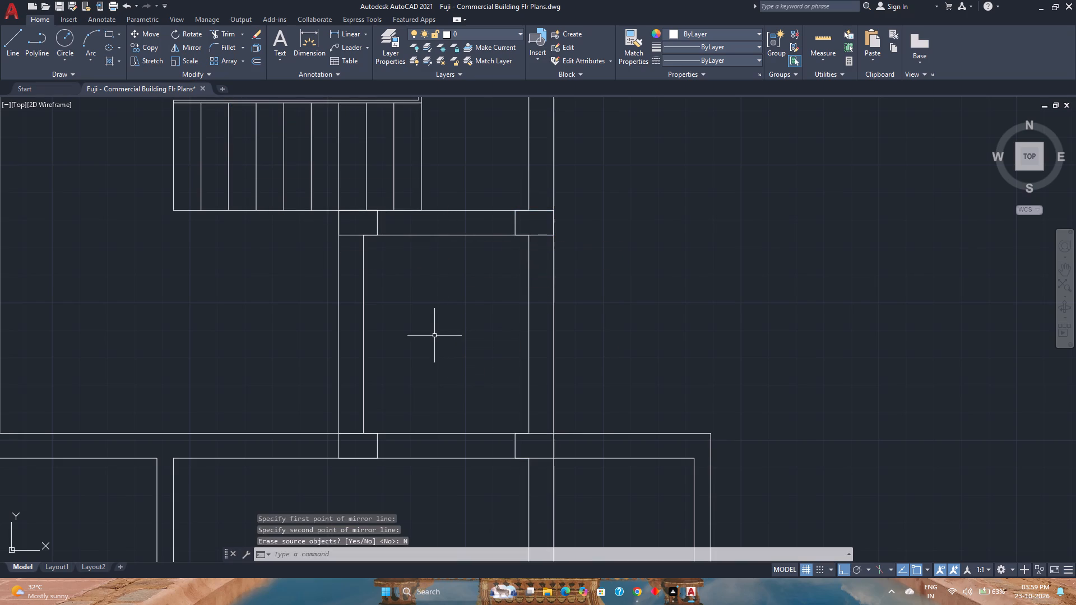
# Copy the column at the small room's southwest corner by its southwest corner onto the next wall junction to the west.
pyautogui.moveTo(420, 376); pyautogui.dragTo(481, 299, button='middle')
pyautogui.middleClick(482, 298)
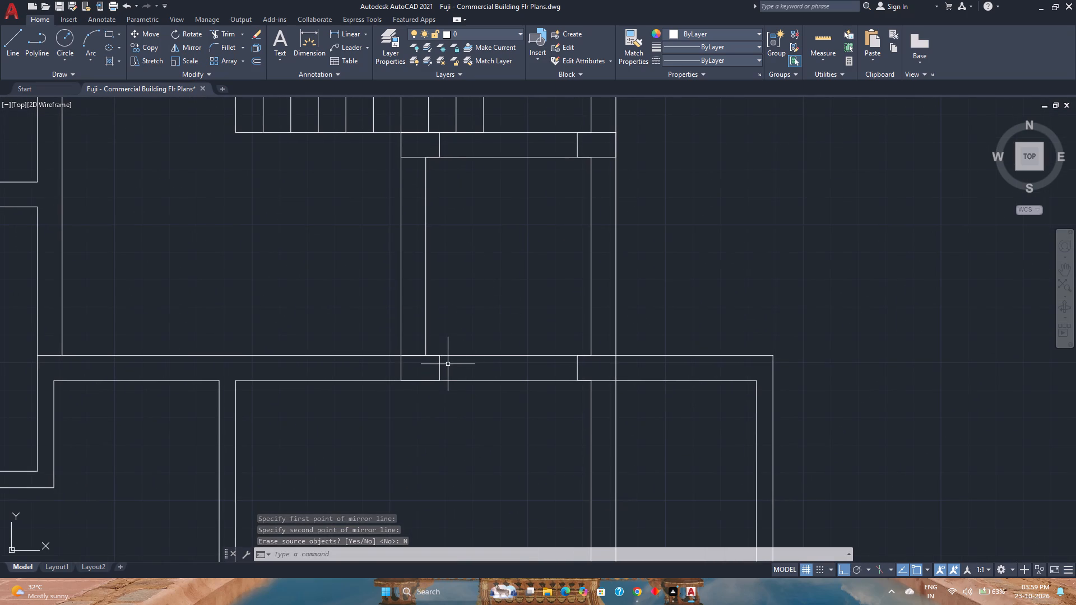
pyautogui.click(445, 369)
pyautogui.click(428, 369)
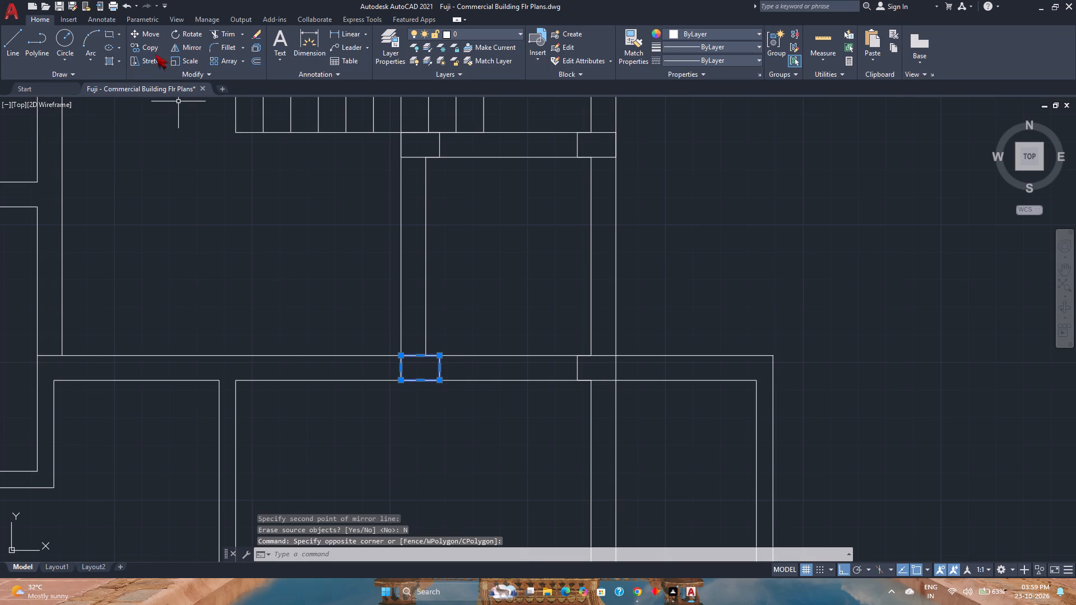
pyautogui.click(152, 51)
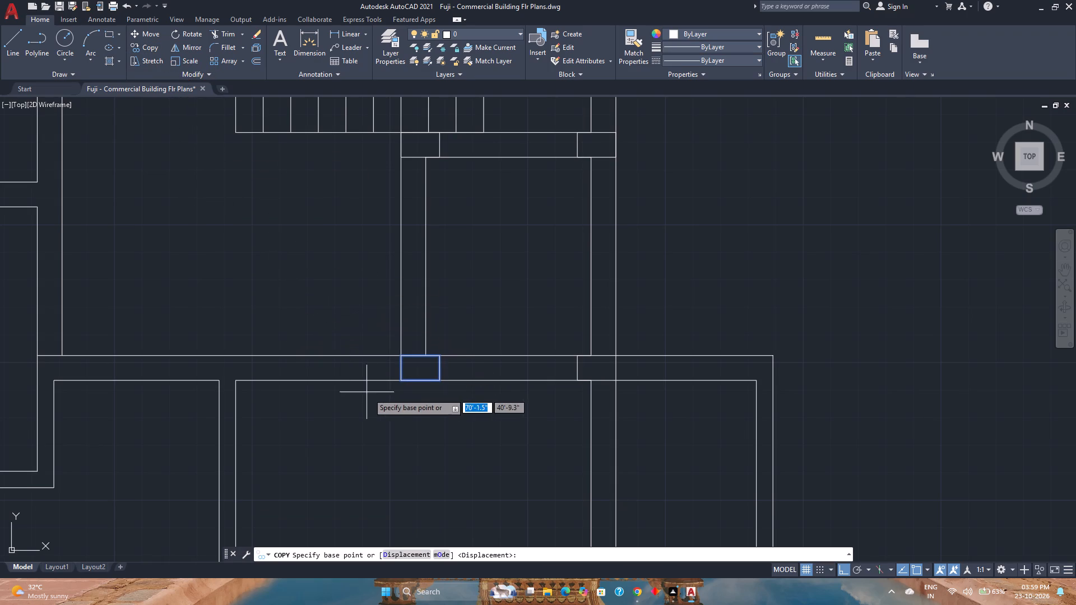
pyautogui.click(398, 379)
pyautogui.click(219, 382)
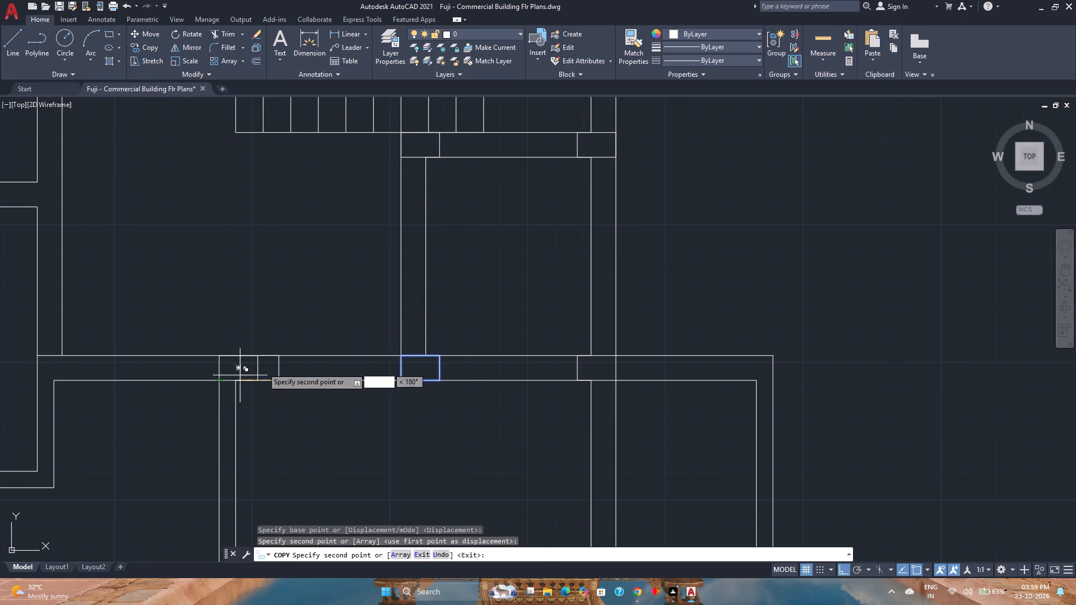
pyautogui.scroll(-1, 302, 342)
pyautogui.moveTo(339, 288); pyautogui.dragTo(475, 203, button='middle')
pyautogui.middleClick(476, 203)
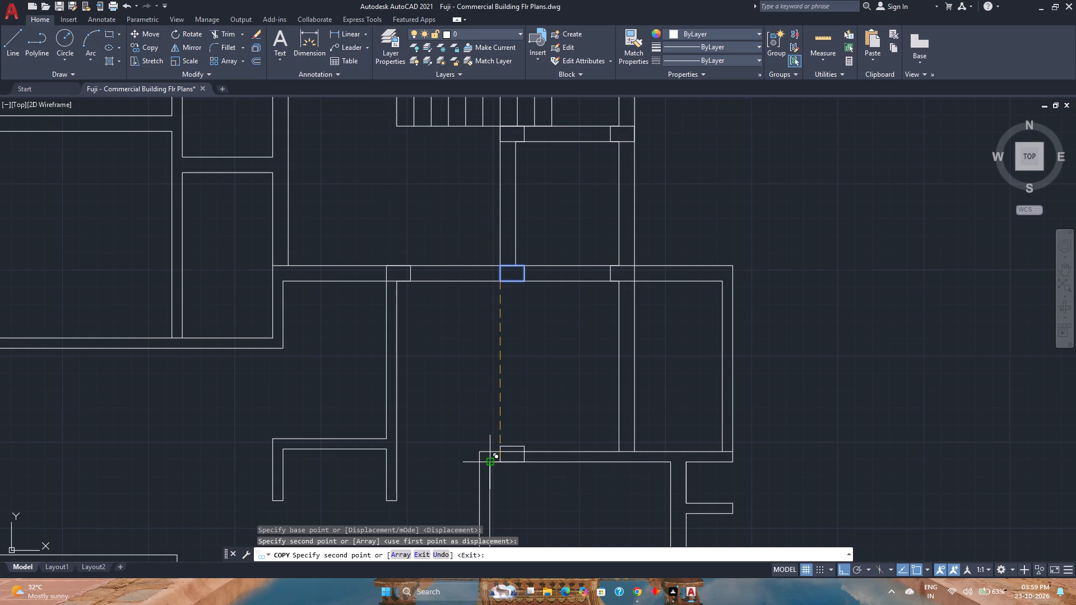
pyautogui.press('Escape')
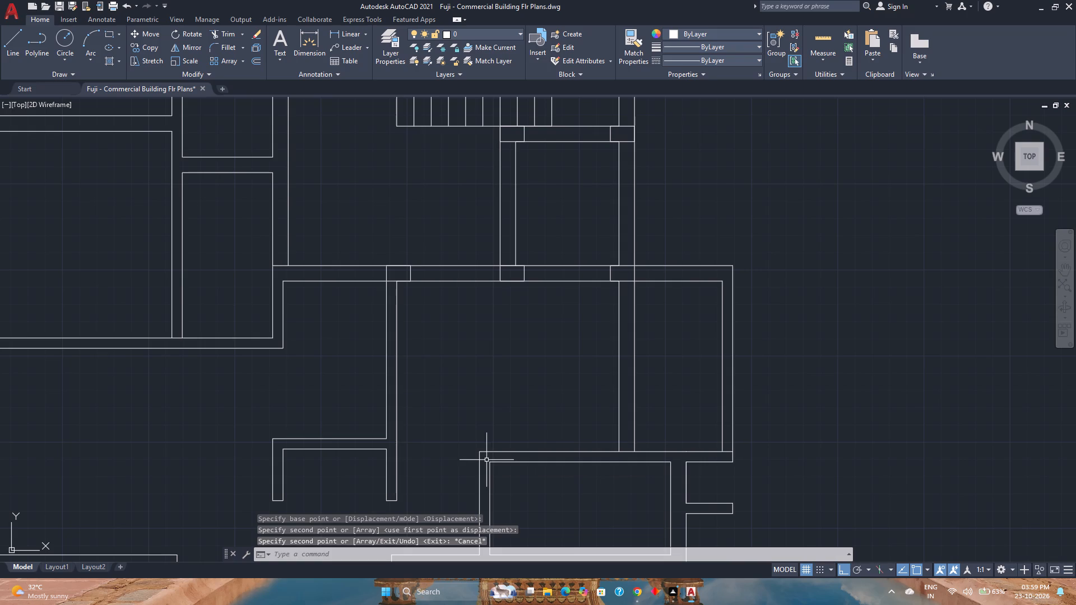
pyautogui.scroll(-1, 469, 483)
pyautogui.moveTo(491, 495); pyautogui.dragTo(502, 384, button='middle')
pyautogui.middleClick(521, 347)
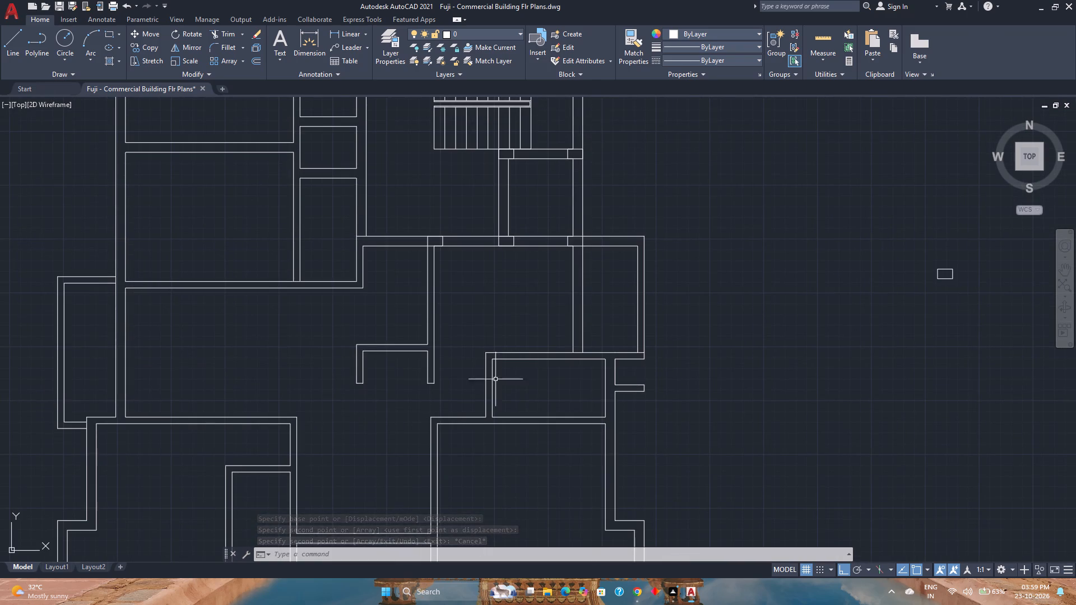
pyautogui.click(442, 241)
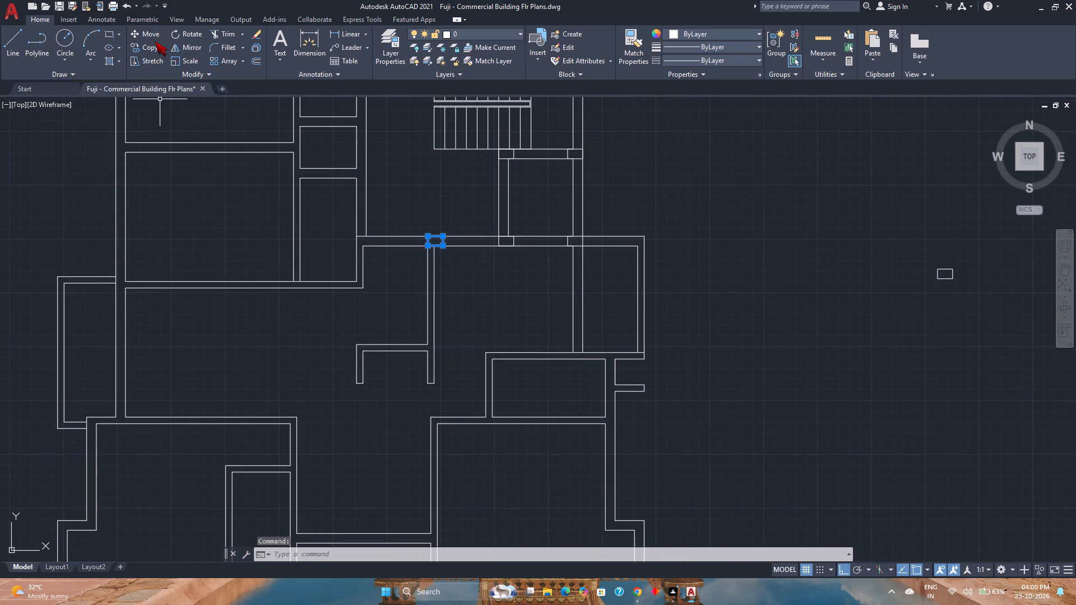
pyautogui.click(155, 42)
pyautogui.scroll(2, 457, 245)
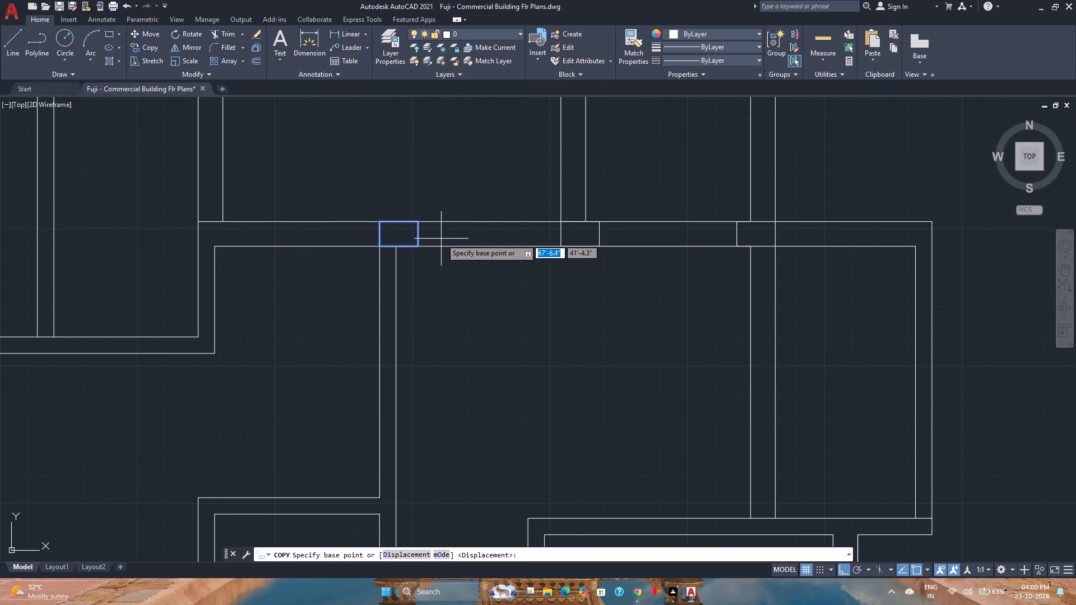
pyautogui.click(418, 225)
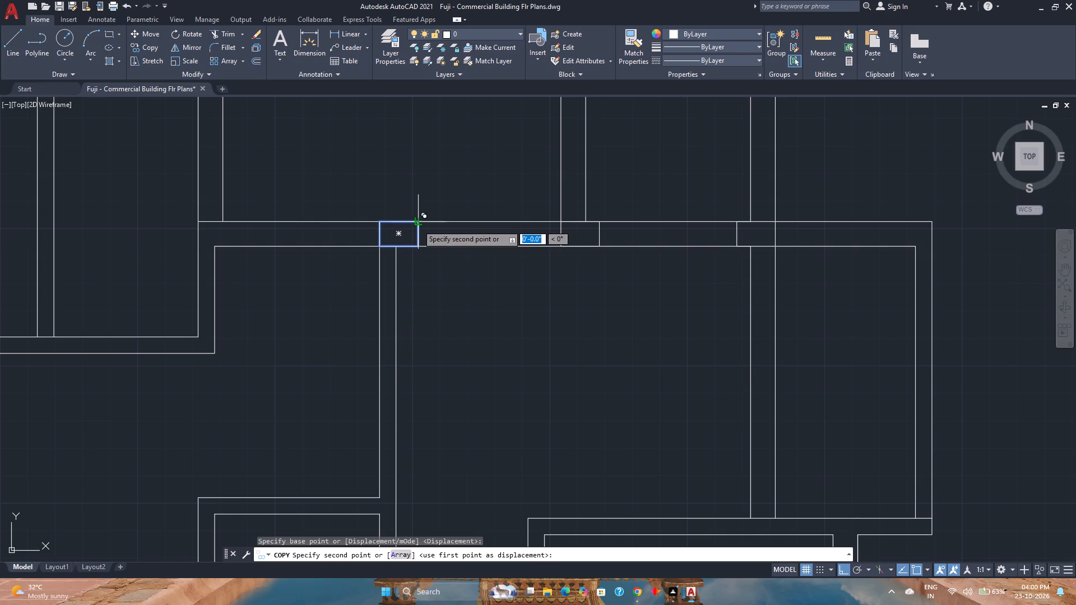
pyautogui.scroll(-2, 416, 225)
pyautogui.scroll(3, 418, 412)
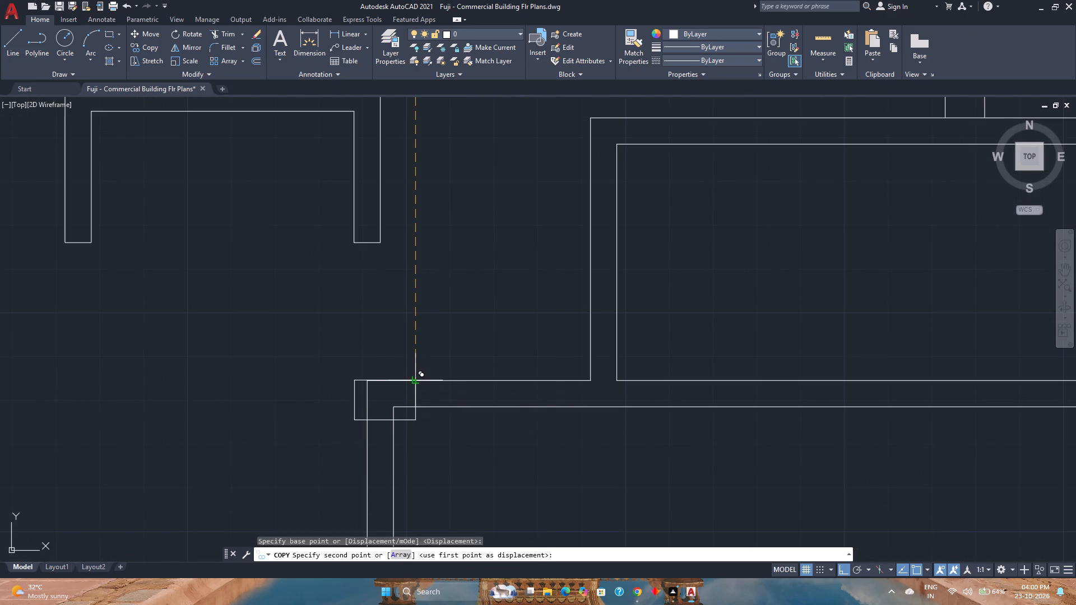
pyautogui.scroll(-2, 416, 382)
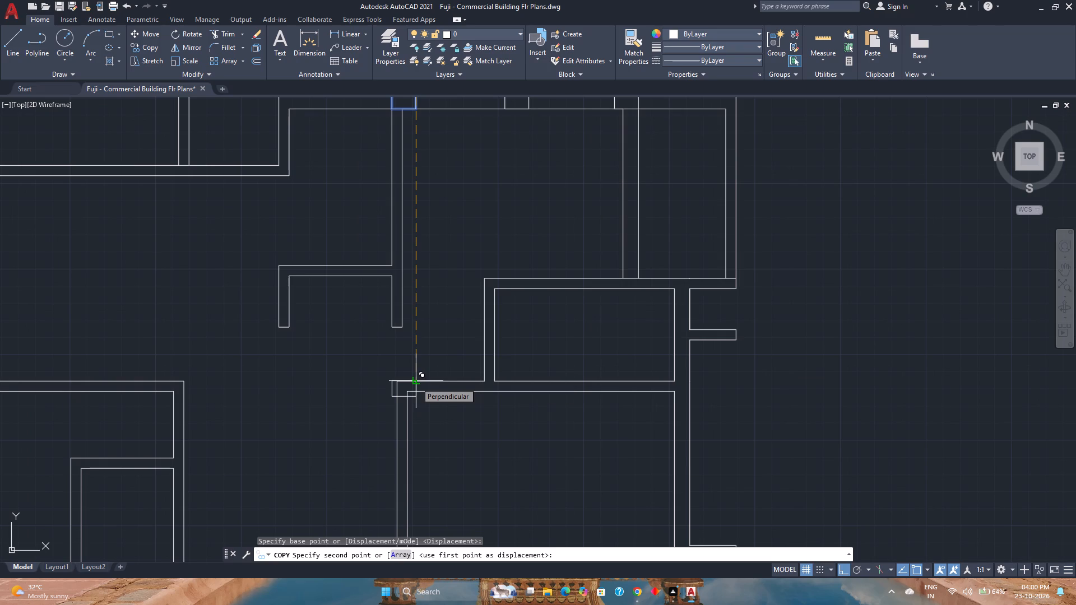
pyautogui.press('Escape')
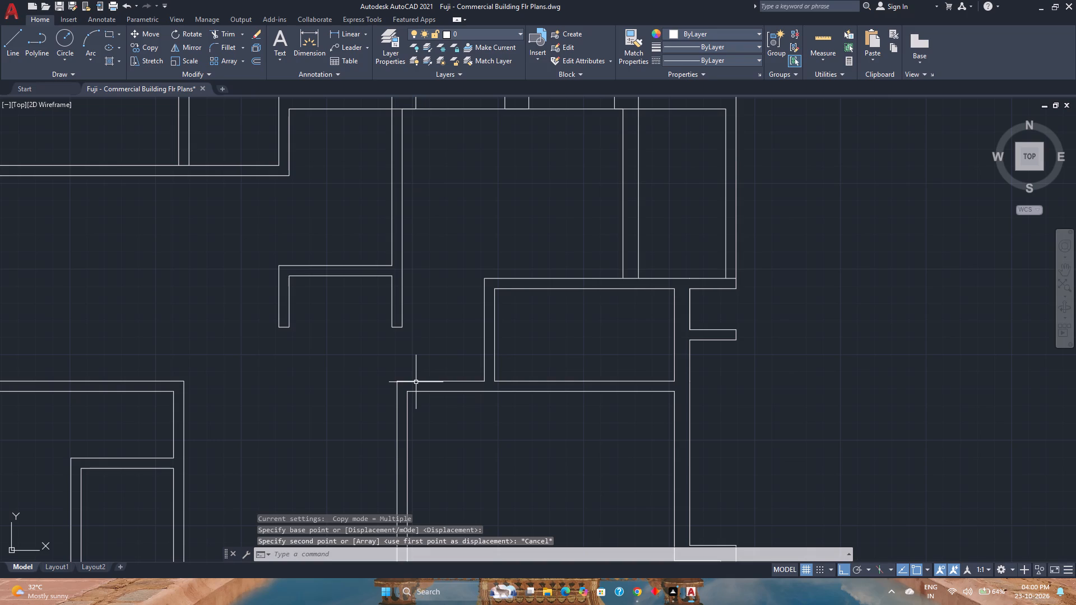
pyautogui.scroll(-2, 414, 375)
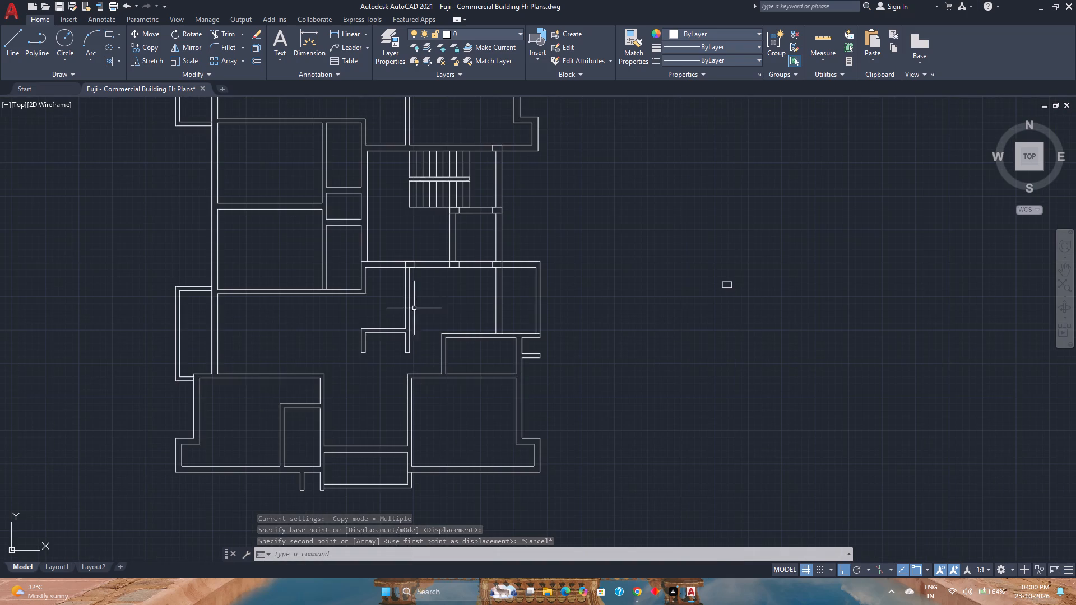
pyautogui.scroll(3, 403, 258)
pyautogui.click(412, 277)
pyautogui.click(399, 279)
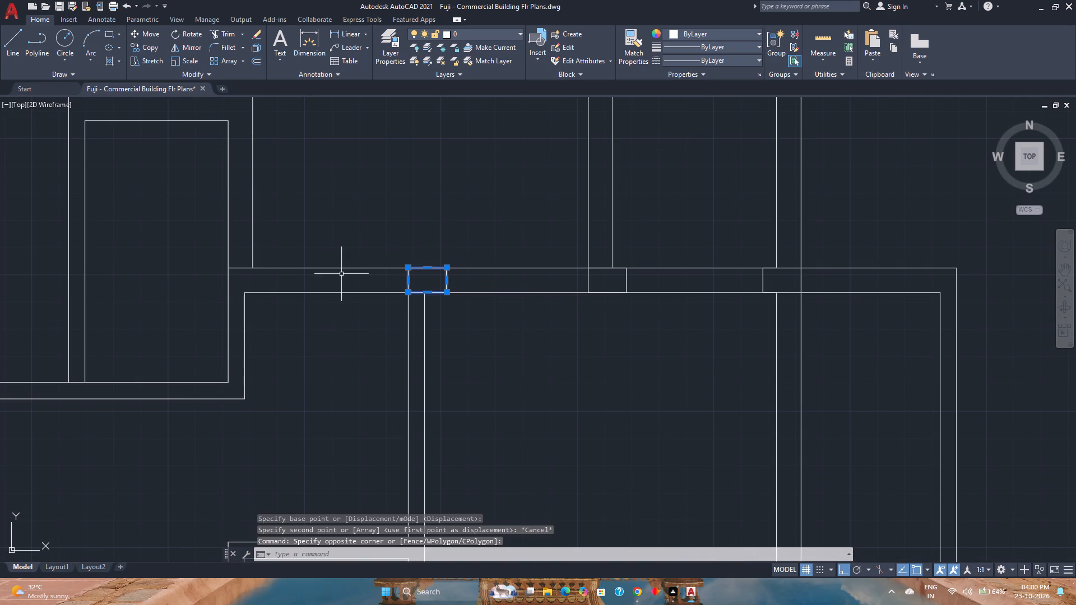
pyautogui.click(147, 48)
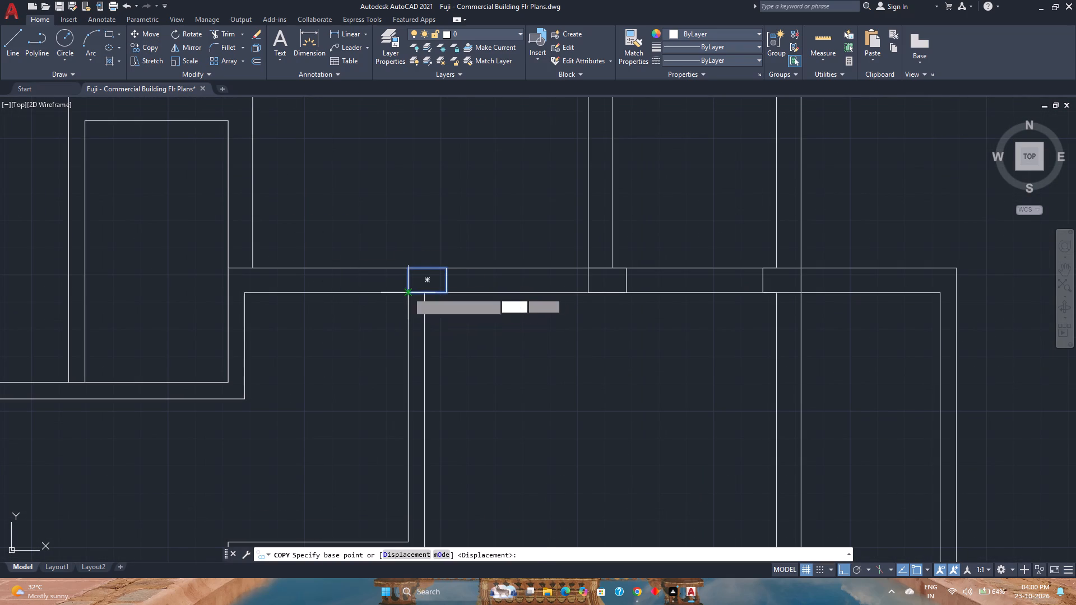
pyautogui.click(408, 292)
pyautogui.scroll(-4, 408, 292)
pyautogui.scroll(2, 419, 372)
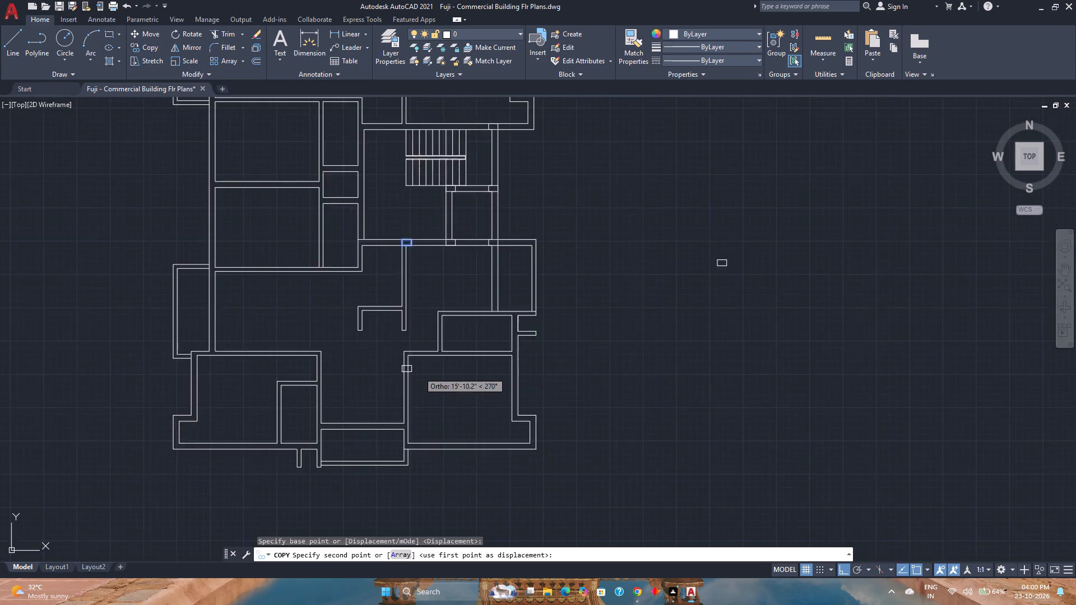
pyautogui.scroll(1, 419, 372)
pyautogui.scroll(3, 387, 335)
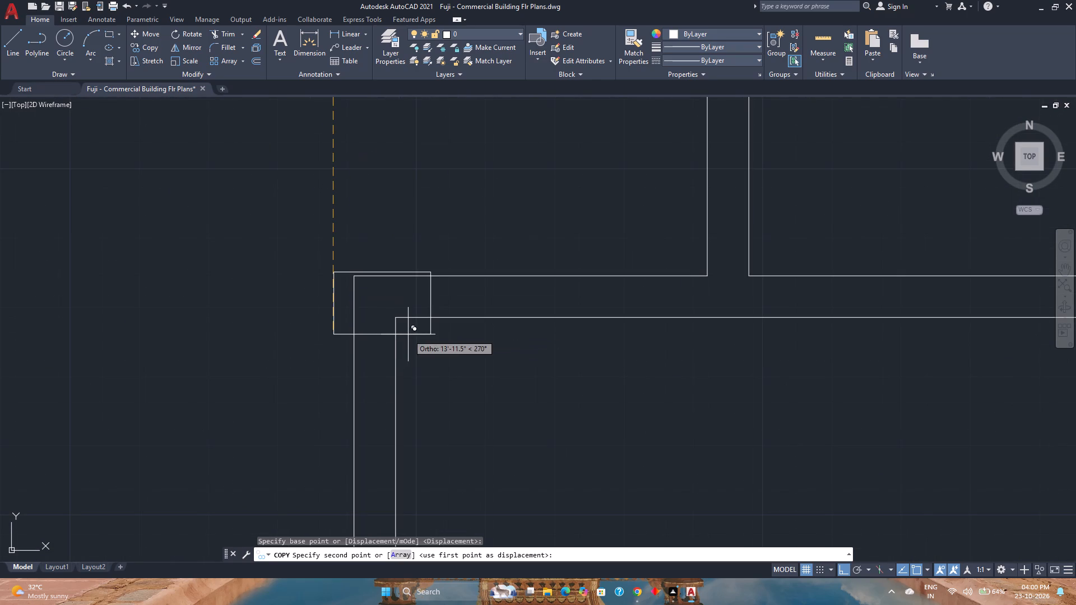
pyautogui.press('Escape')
# Copy the loose column rectangle east of the plan by its northwest corner onto the southeast room's outer northwest wall corner.
pyautogui.scroll(-5, 408, 334)
pyautogui.moveTo(735, 262); pyautogui.dragTo(716, 249)
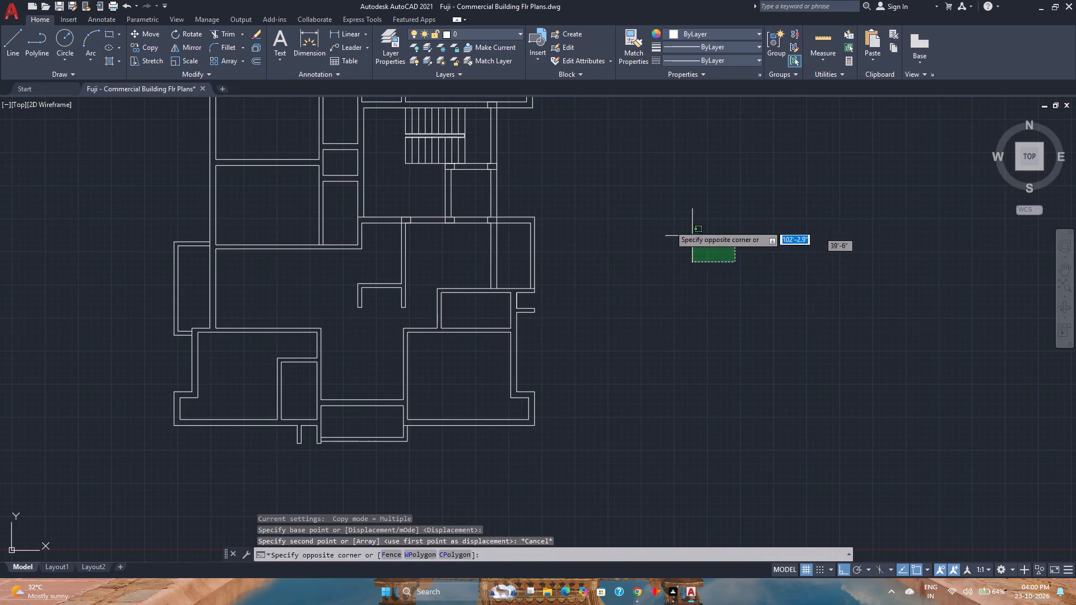
pyautogui.click(669, 225)
pyautogui.click(152, 43)
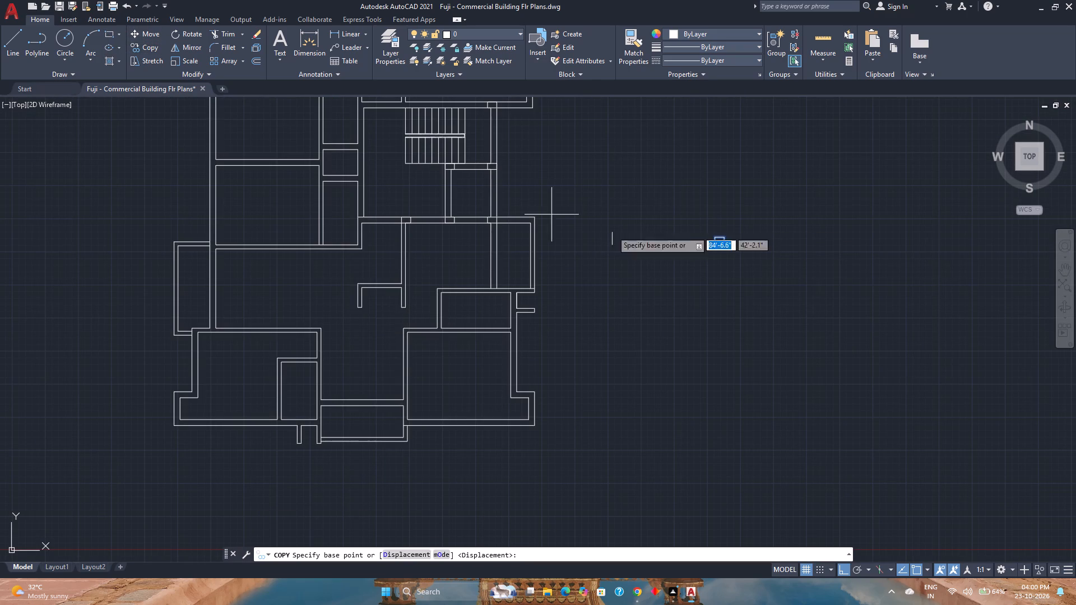
pyautogui.scroll(3, 709, 232)
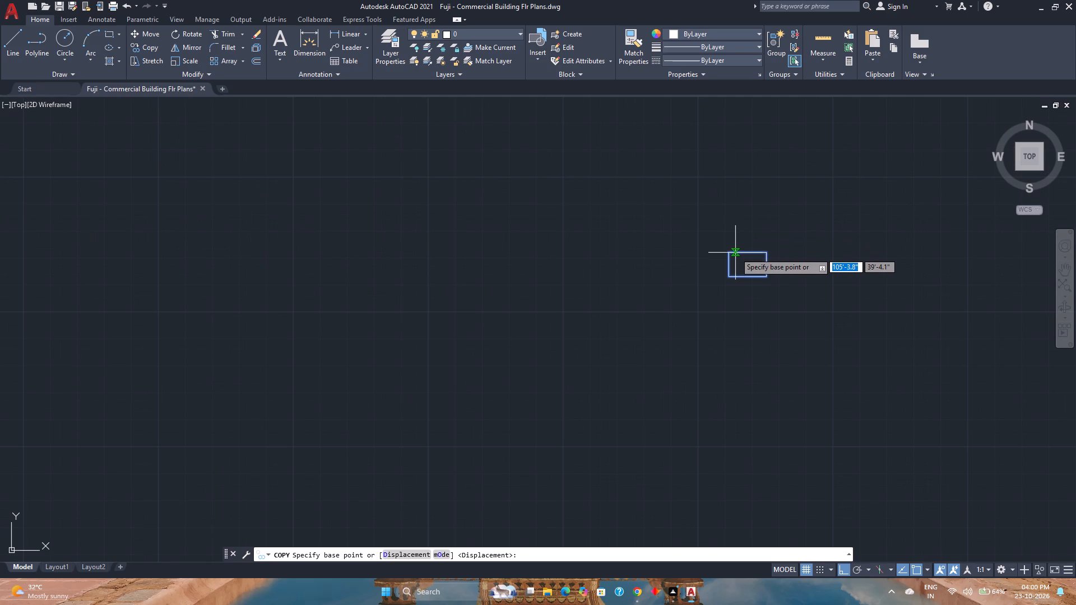
pyautogui.click(734, 253)
pyautogui.scroll(-5, 734, 253)
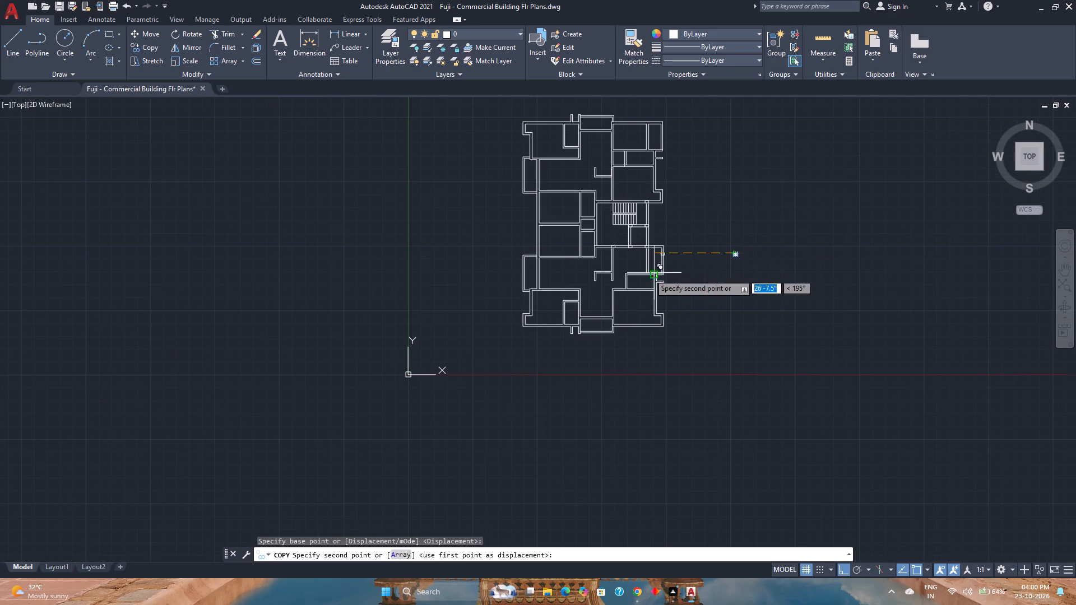
pyautogui.scroll(3, 610, 288)
pyautogui.click(619, 290)
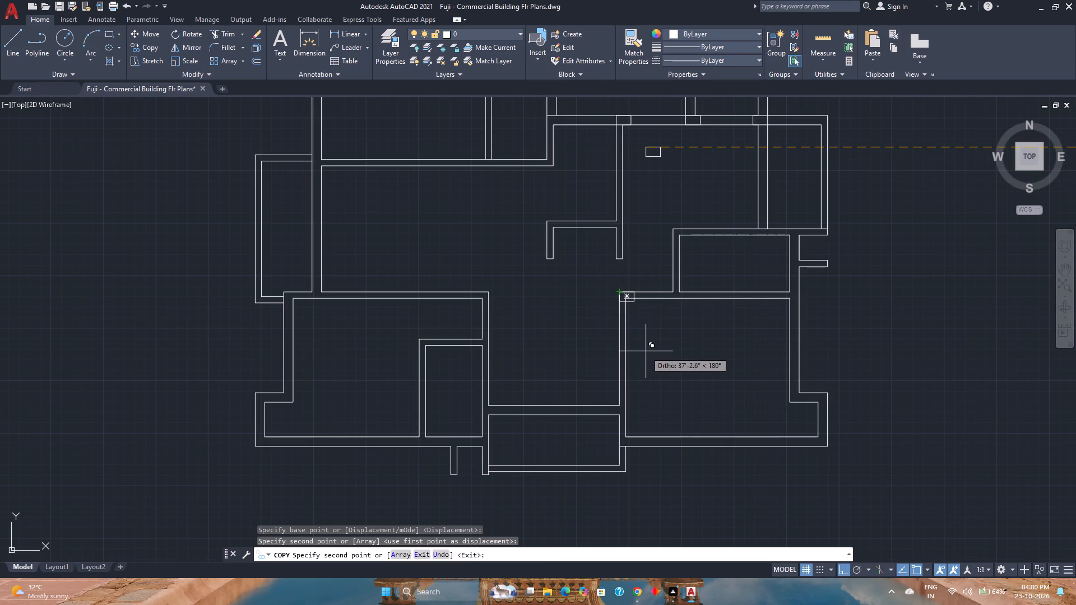
# Mirror the column at the southeast room's northwest corner about a horizontal line through the west wall's midpoint, keeping the source column.
pyautogui.press('Escape')
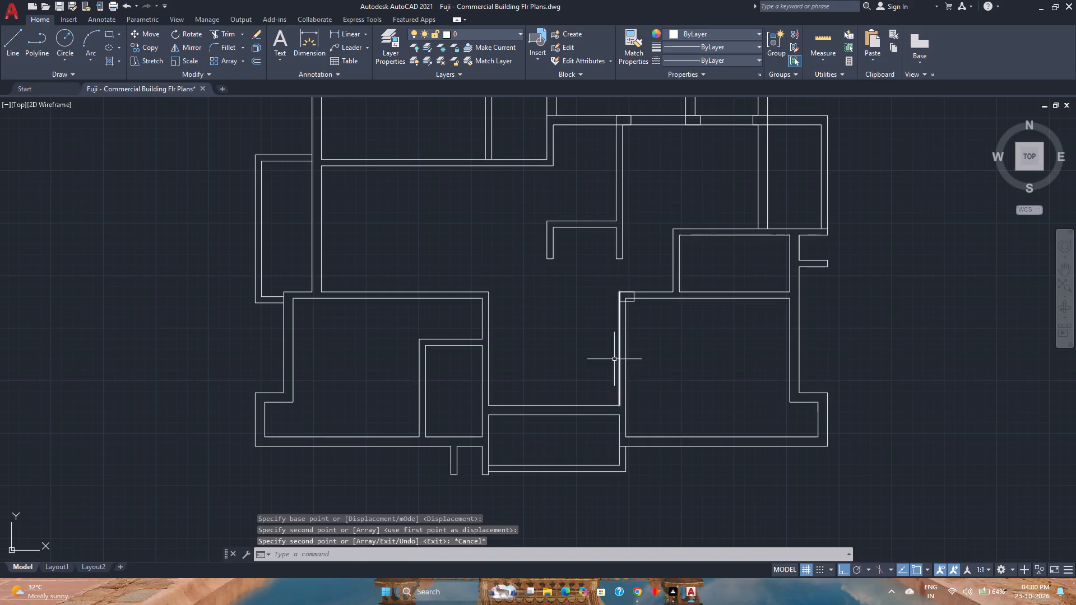
pyautogui.scroll(2, 644, 347)
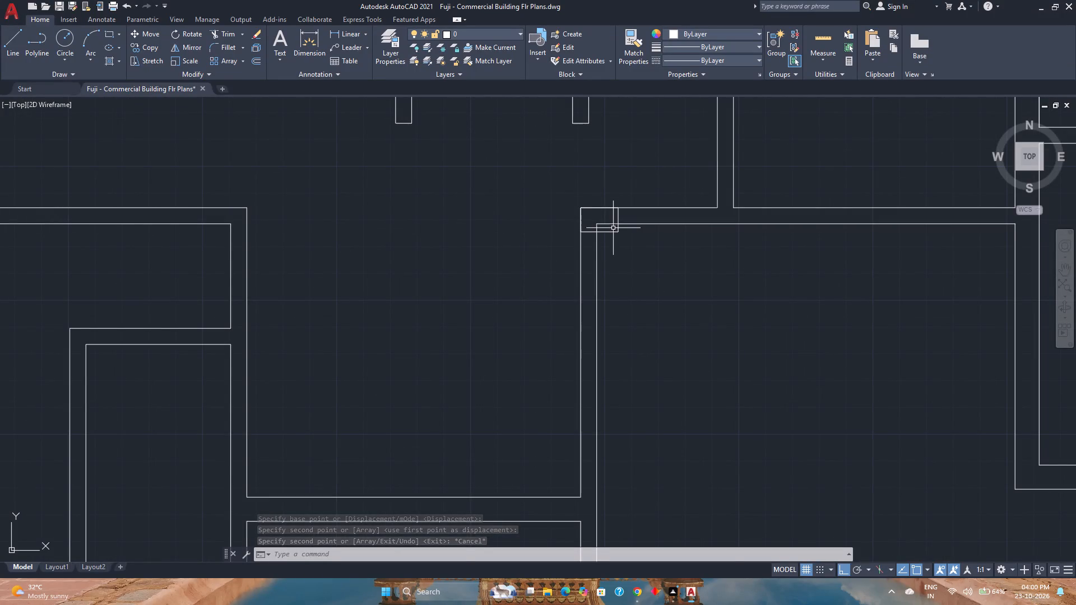
pyautogui.click(613, 231)
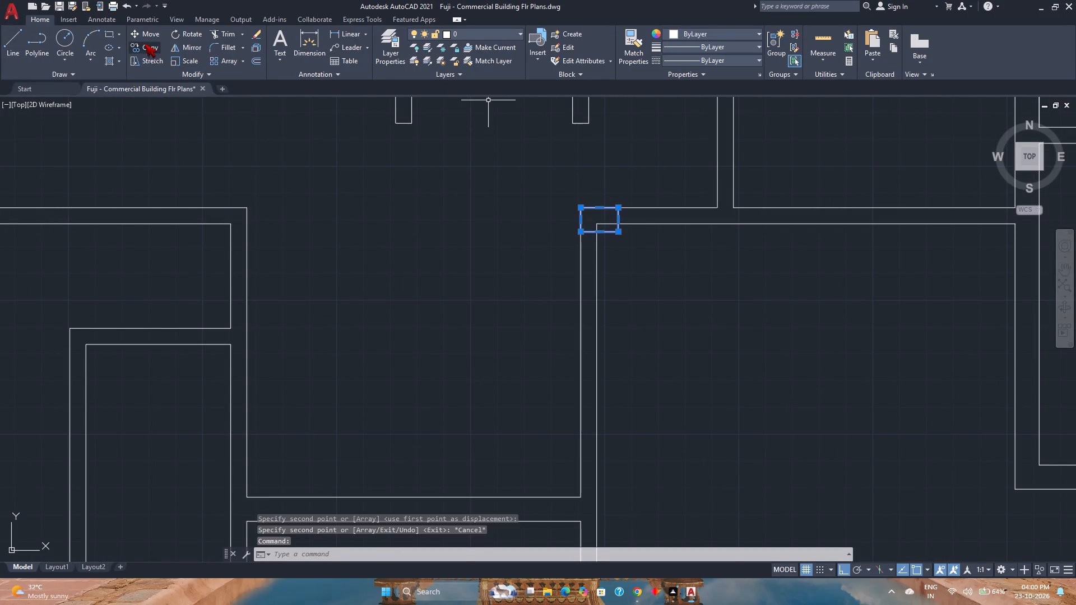
pyautogui.click(177, 49)
pyautogui.scroll(-2, 558, 354)
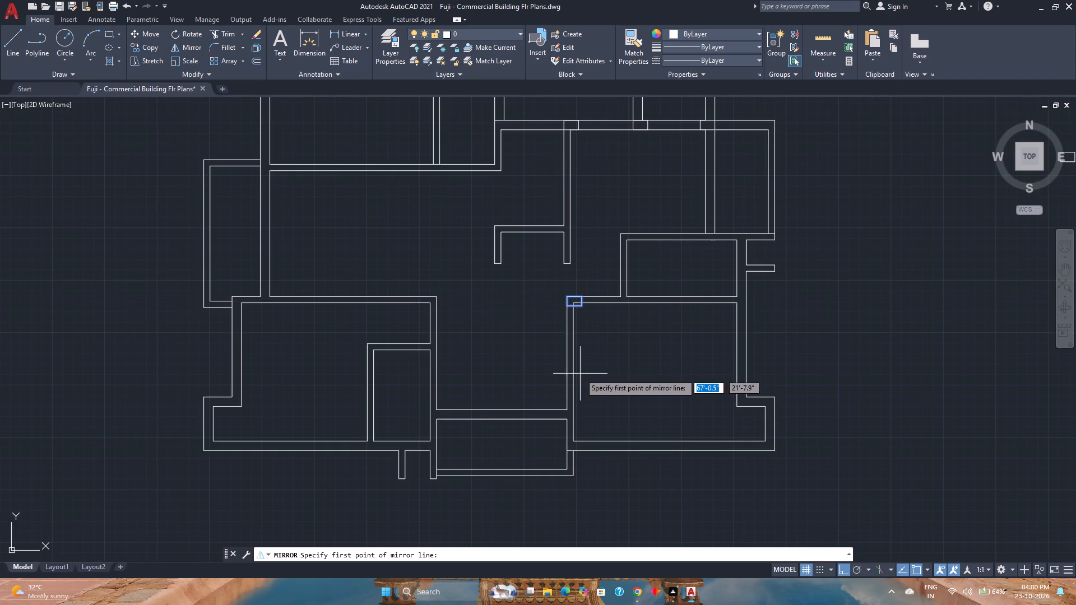
pyautogui.click(575, 370)
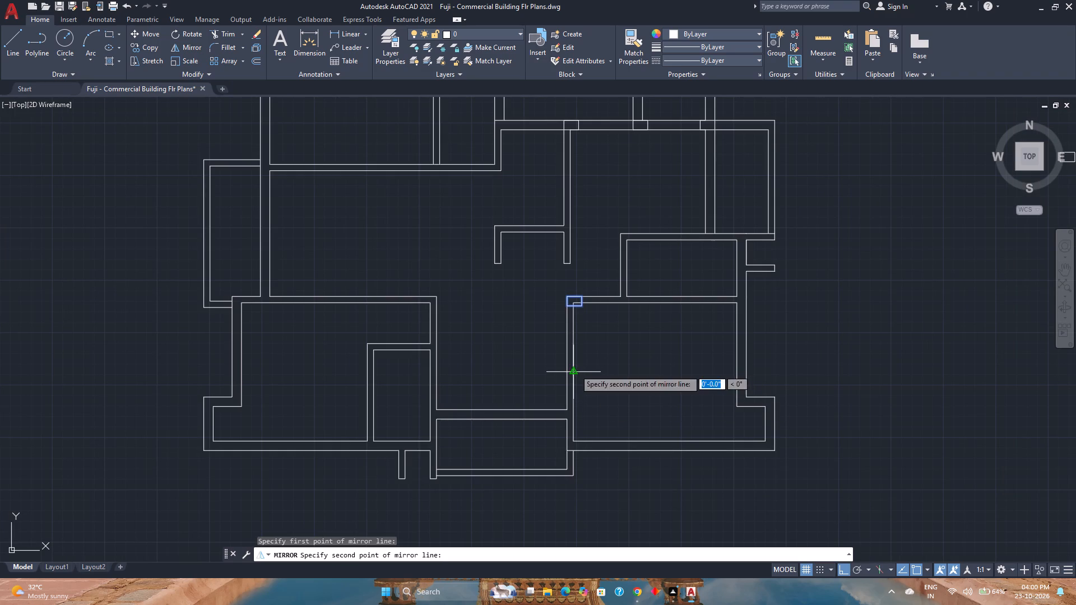
pyautogui.click(669, 370)
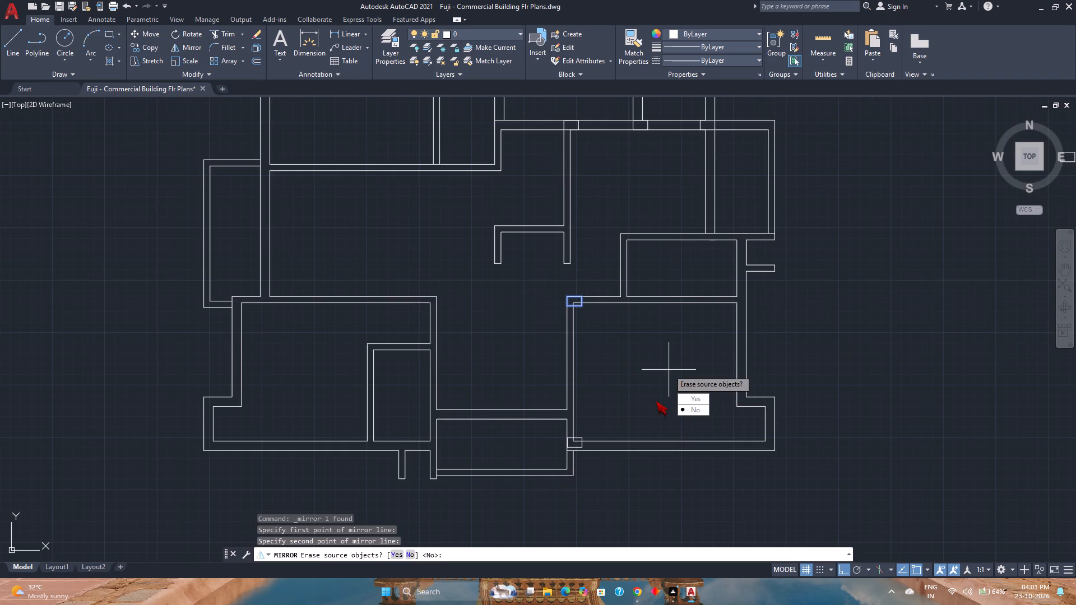
pyautogui.moveTo(684, 411); pyautogui.dragTo(669, 370)
# Move the mirrored column by its southwest corner south onto the outer face of the southeast room's south wall.
pyautogui.scroll(2, 578, 441)
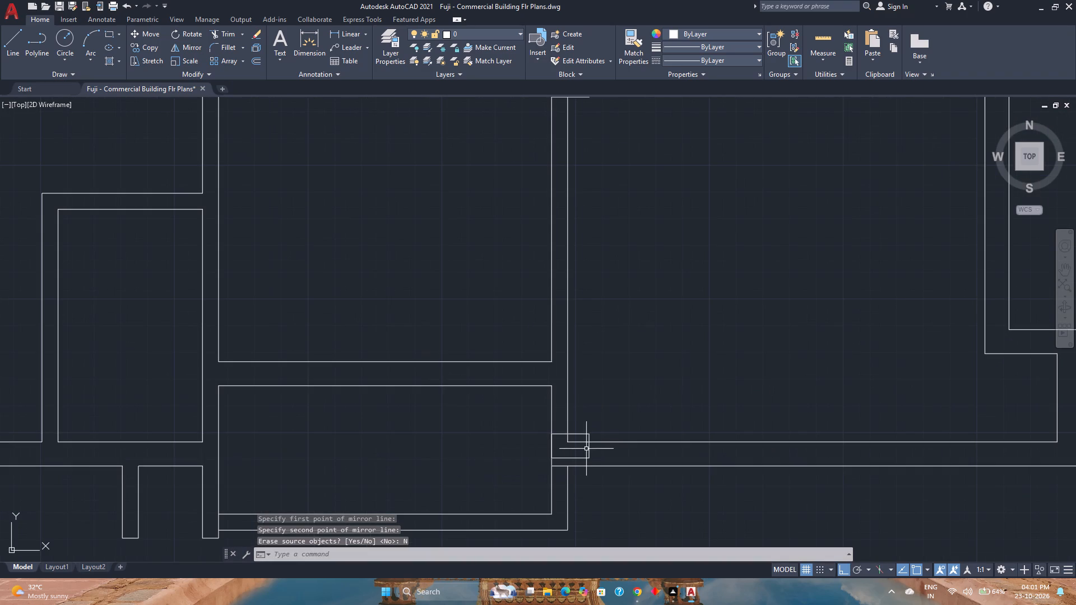
pyautogui.click(588, 450)
pyautogui.press('m')
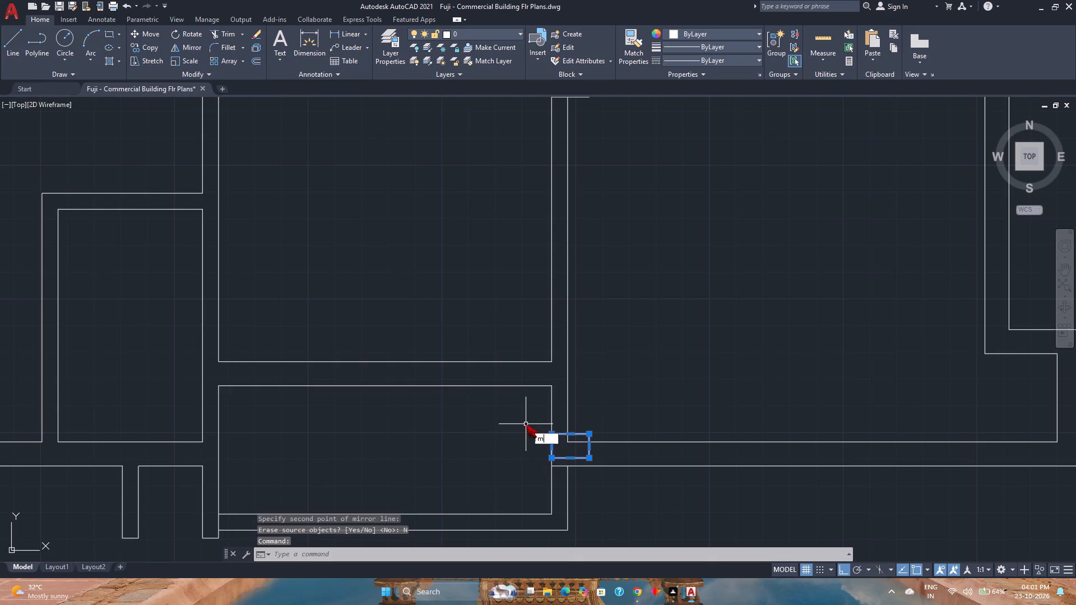
pyautogui.press('Return')
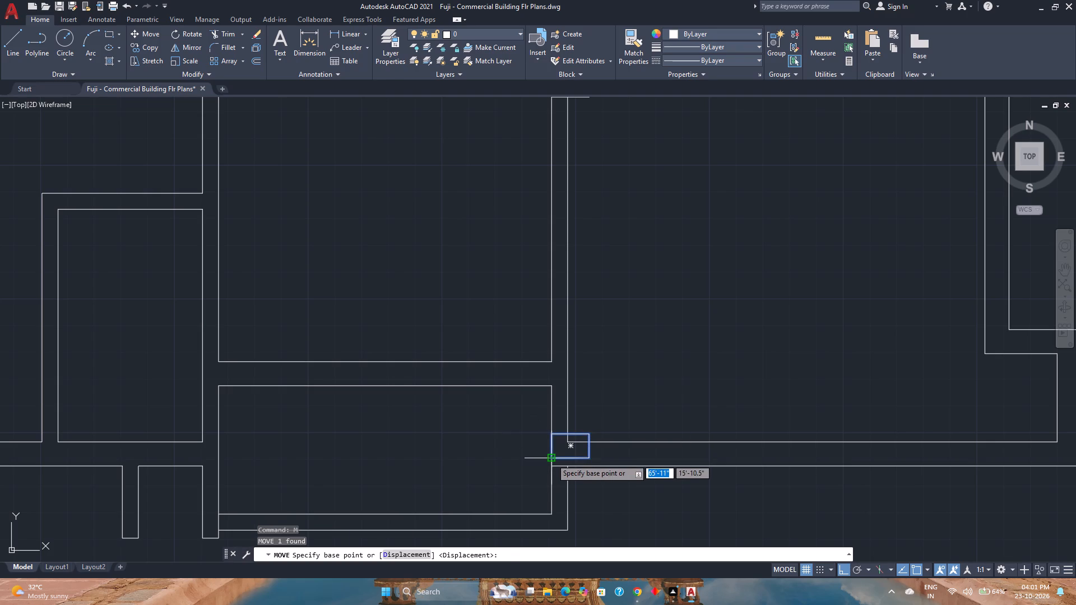
pyautogui.click(551, 459)
pyautogui.click(551, 465)
pyautogui.scroll(-2, 590, 435)
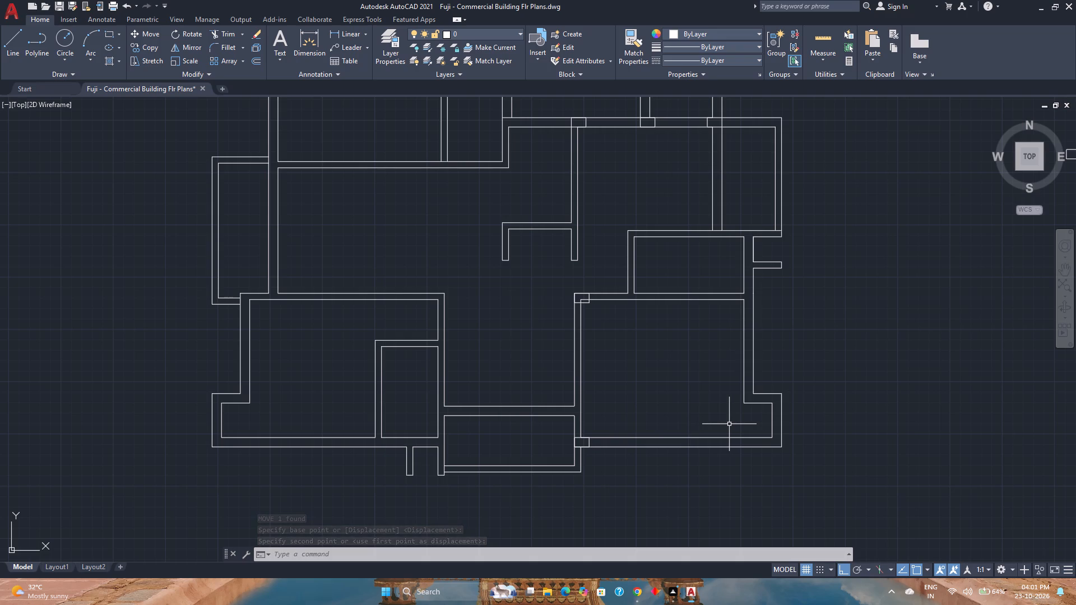
# Check the clearances of the southern hall, passage and southeast room with Quick measure.
pyautogui.scroll(-2, 729, 424)
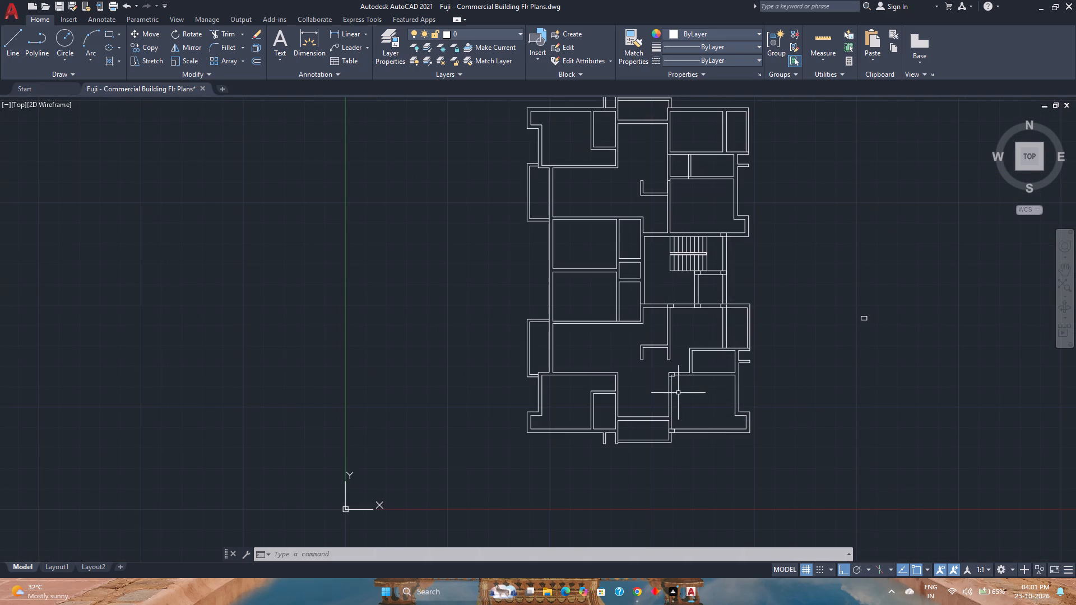
pyautogui.scroll(3, 681, 366)
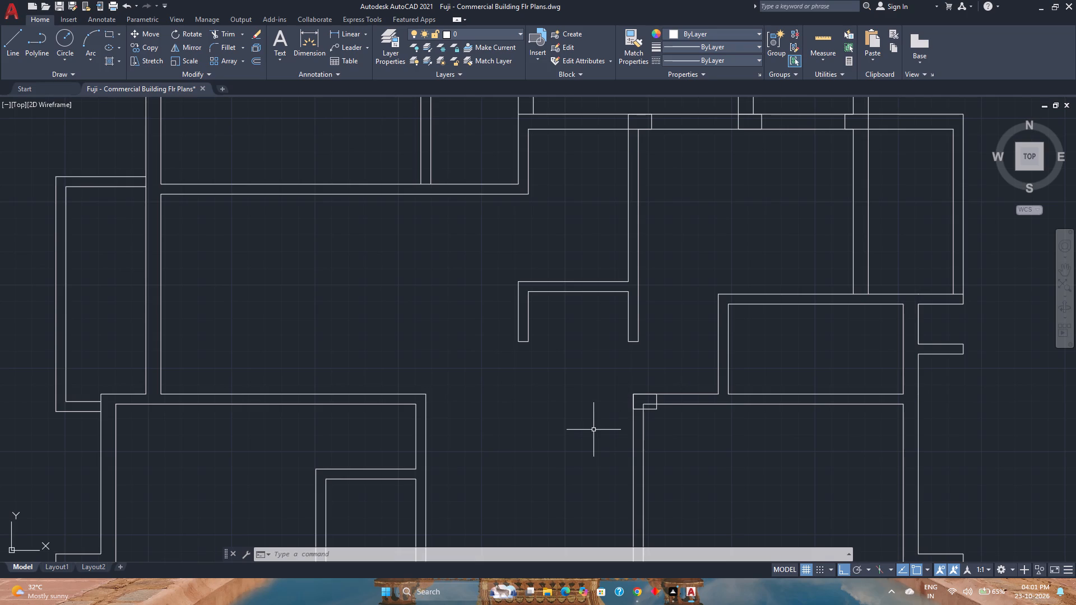
pyautogui.scroll(-2, 593, 427)
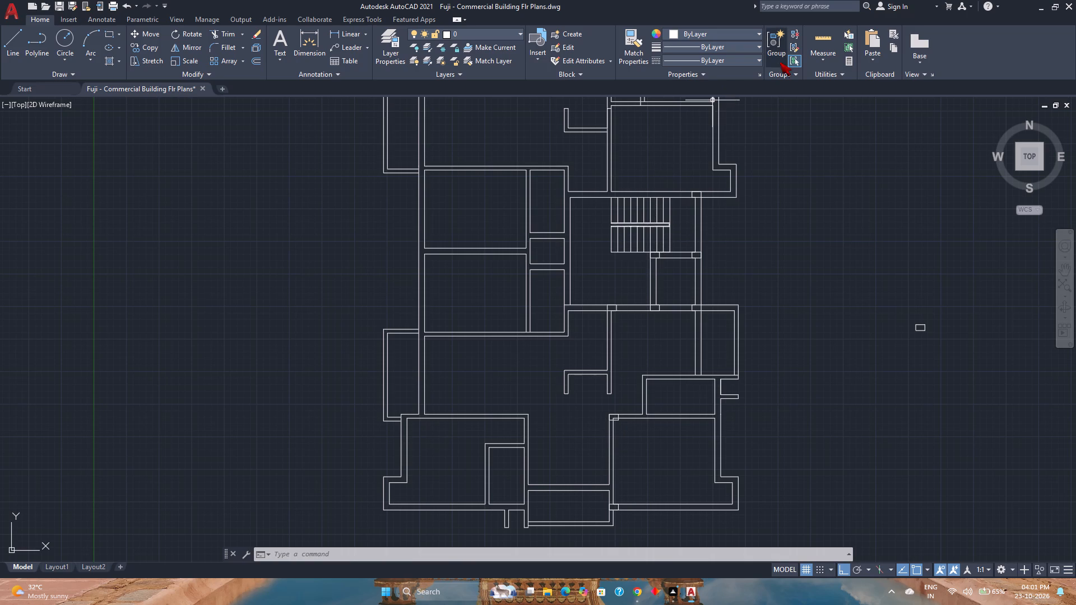
pyautogui.click(820, 34)
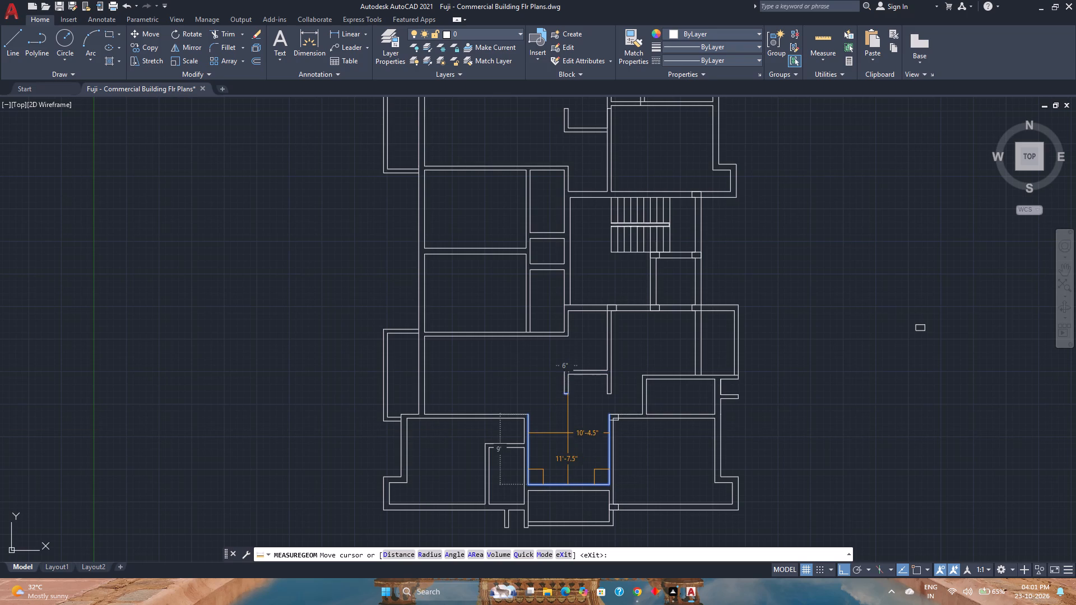
pyautogui.scroll(1, 568, 433)
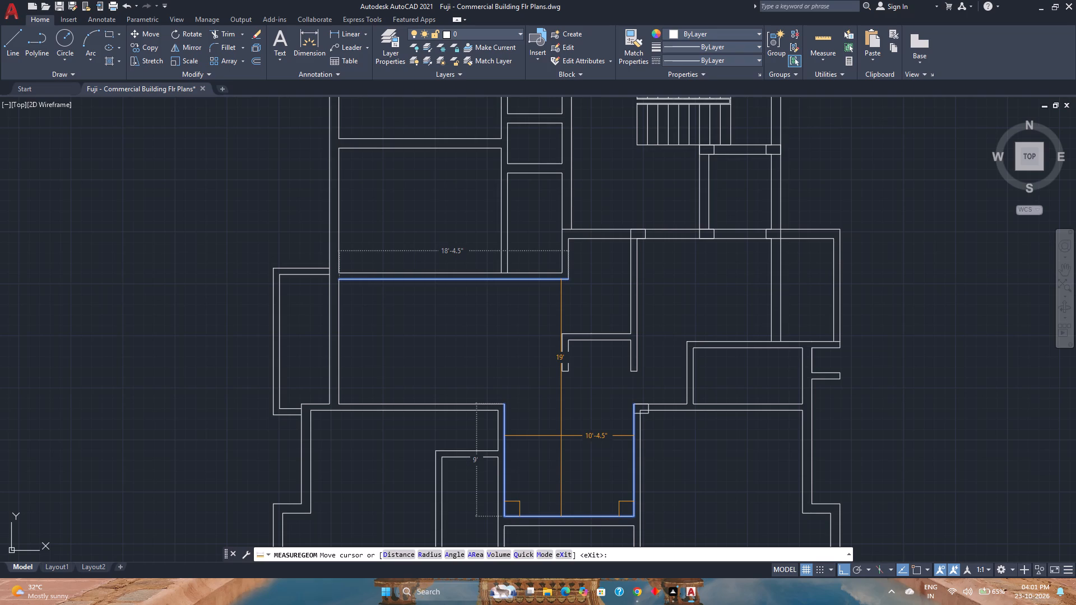
pyautogui.scroll(-1, 699, 446)
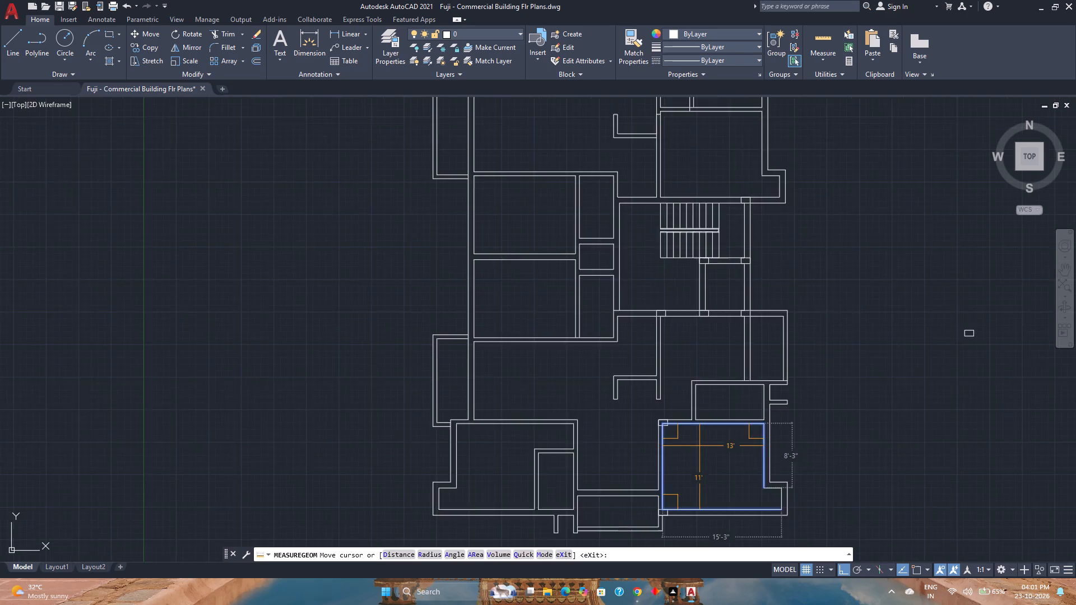
pyautogui.scroll(-1, 699, 446)
pyautogui.scroll(1, 699, 446)
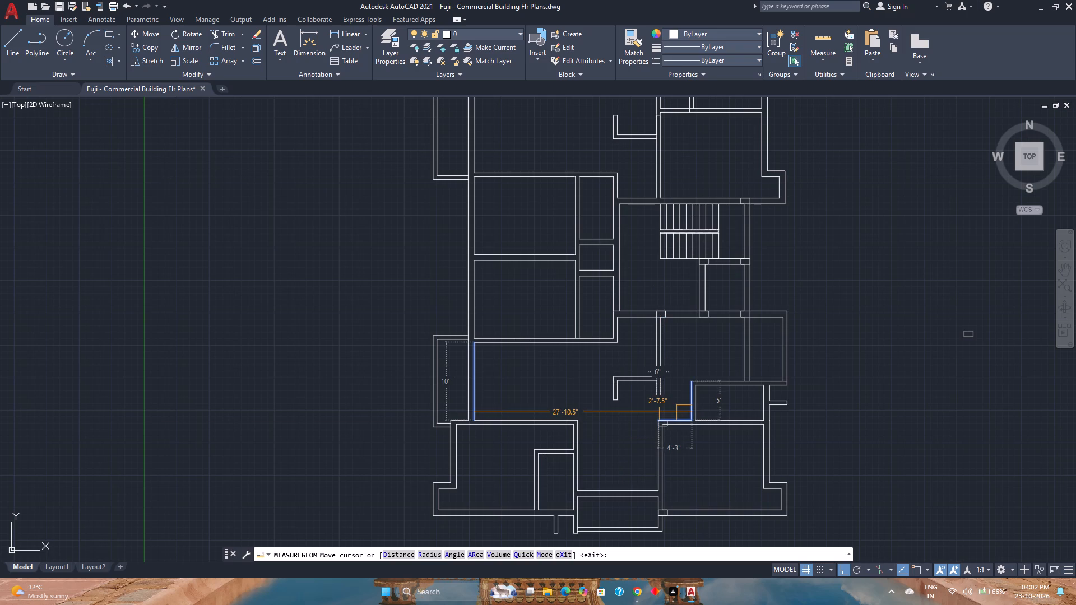
pyautogui.press('Escape')
# Move both end lines of the U-shaped wall stub in the southern hall 1.5" north.
pyautogui.scroll(3, 666, 406)
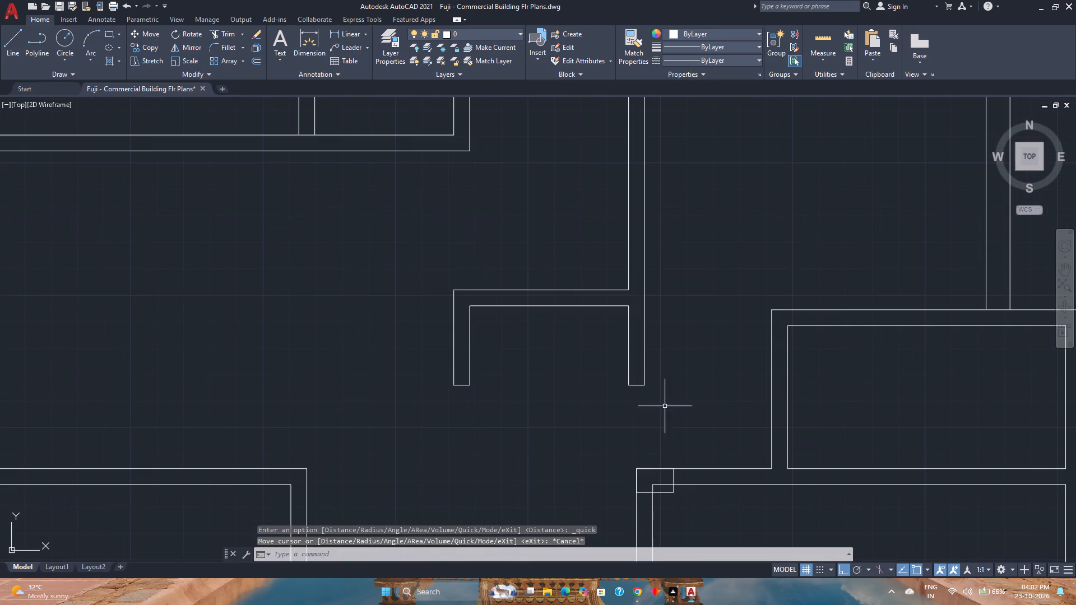
pyautogui.click(638, 385)
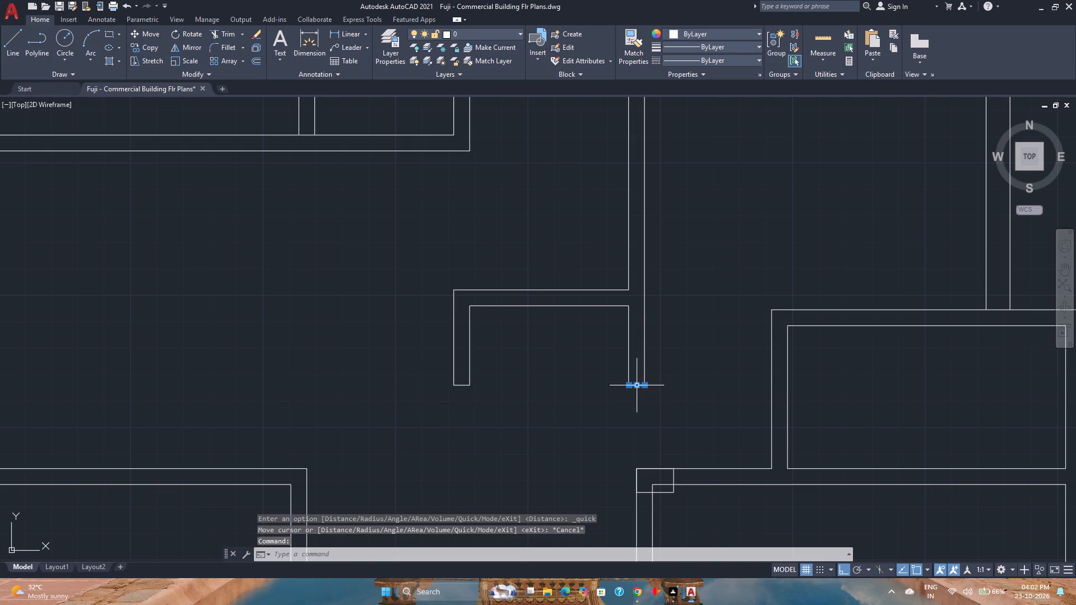
pyautogui.click(465, 384)
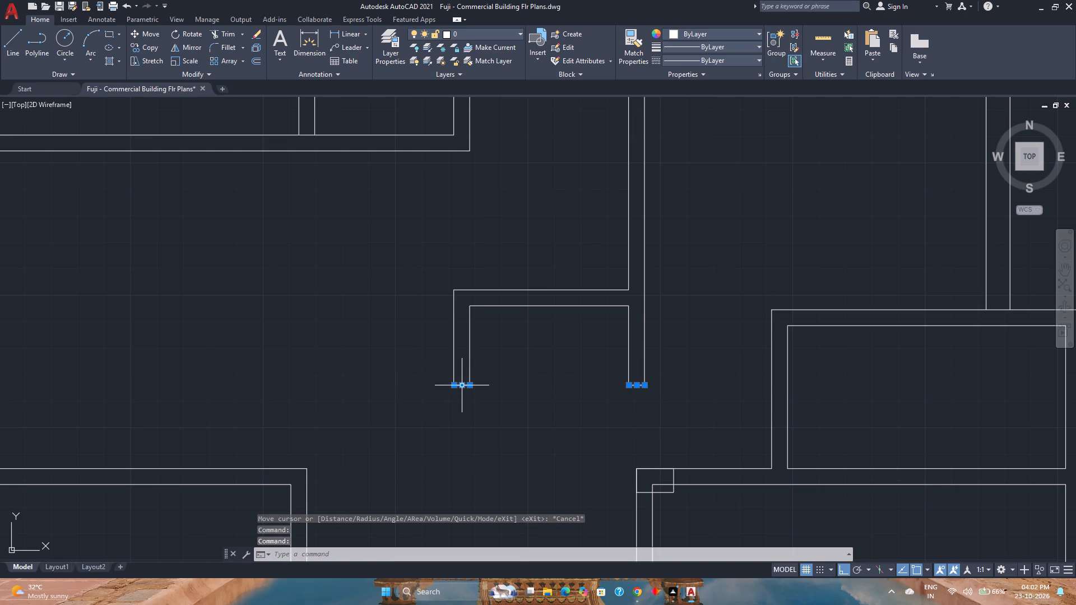
pyautogui.press('m')
pyautogui.press('Return')
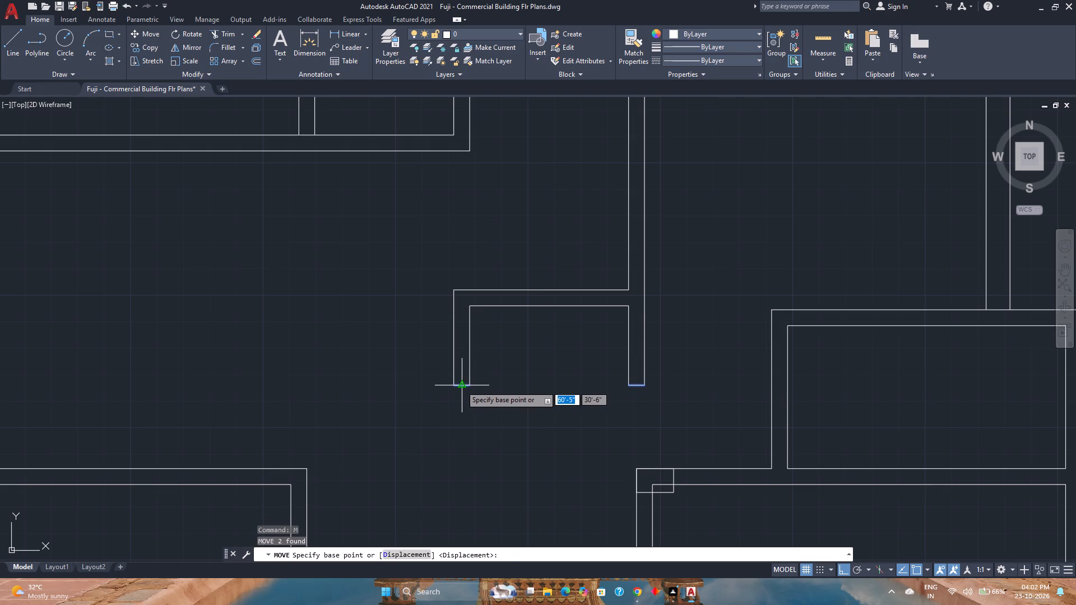
pyautogui.click(461, 385)
pyautogui.write('1.5"')
pyautogui.press('Return')
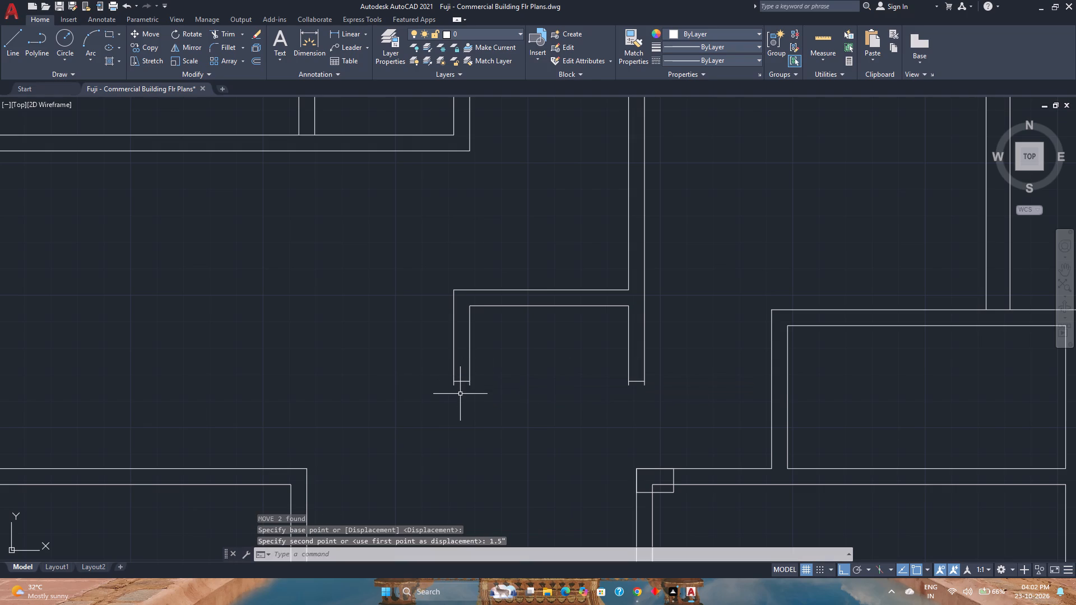
# Trim the wall lines projecting south past the two moved end lines of the U-shaped stub.
pyautogui.write('tr')
pyautogui.press('Return')
pyautogui.scroll(3, 460, 394)
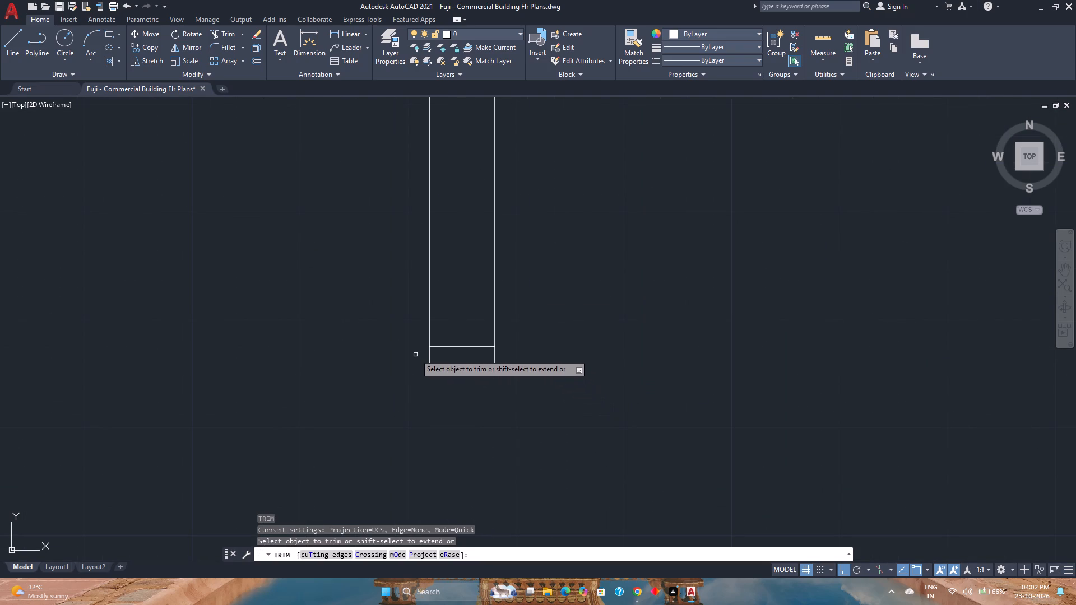
pyautogui.click(415, 355)
pyautogui.scroll(-2, 417, 355)
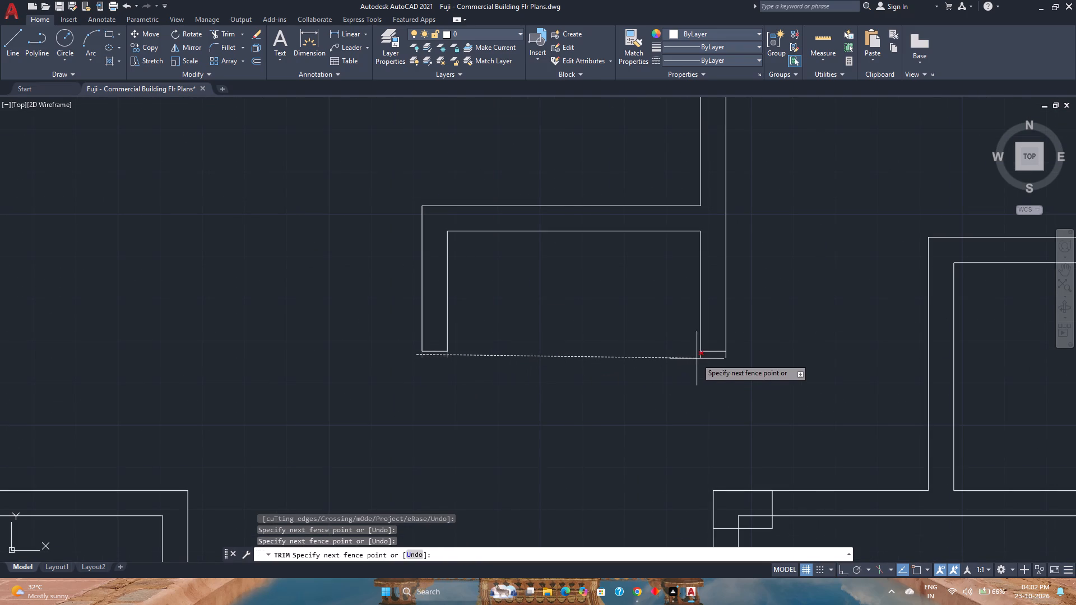
pyautogui.click(727, 354)
pyautogui.press('Escape')
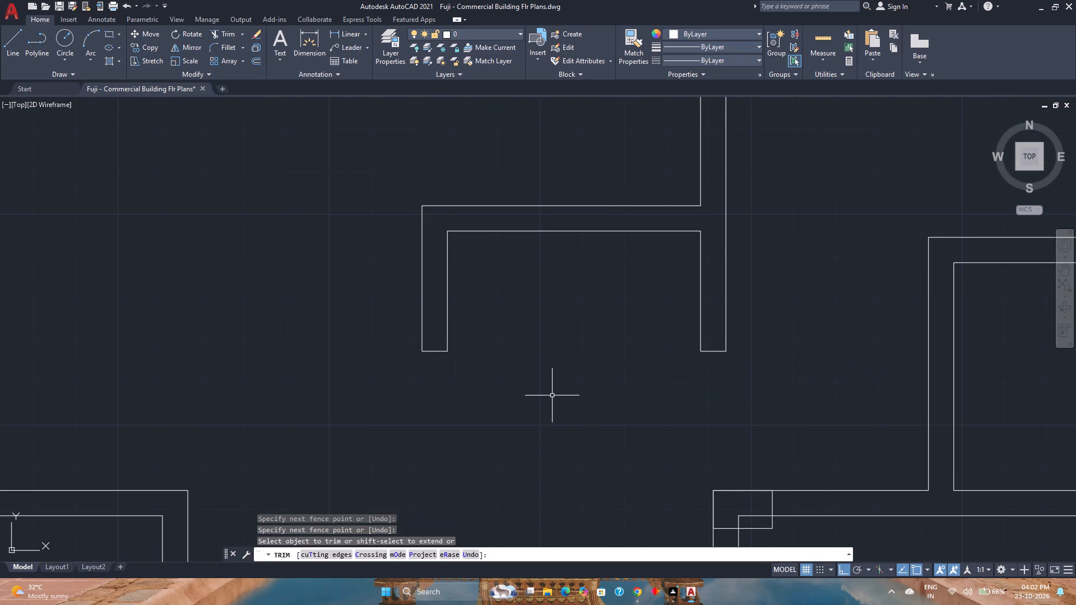
# Check the clearances around the shortened U-shaped wall stub with Quick measure.
pyautogui.scroll(-3, 552, 395)
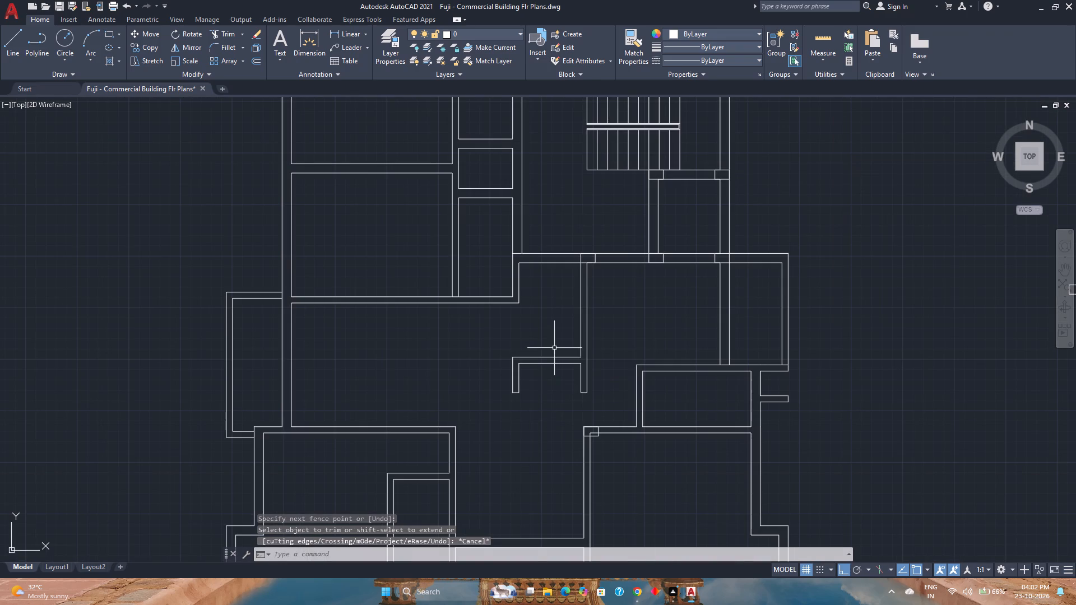
pyautogui.click(822, 43)
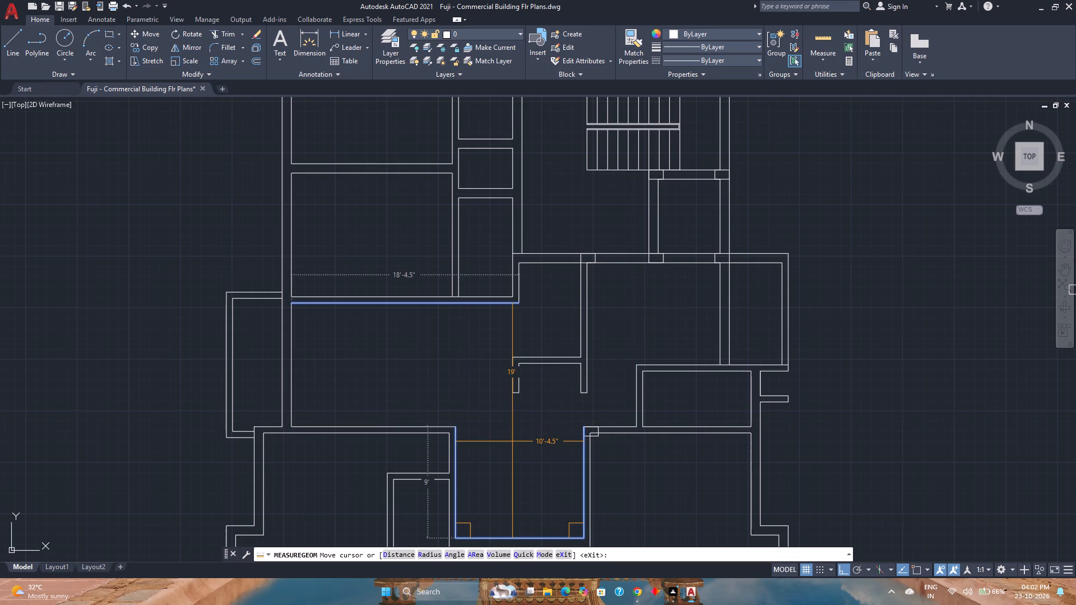
pyautogui.press('Escape')
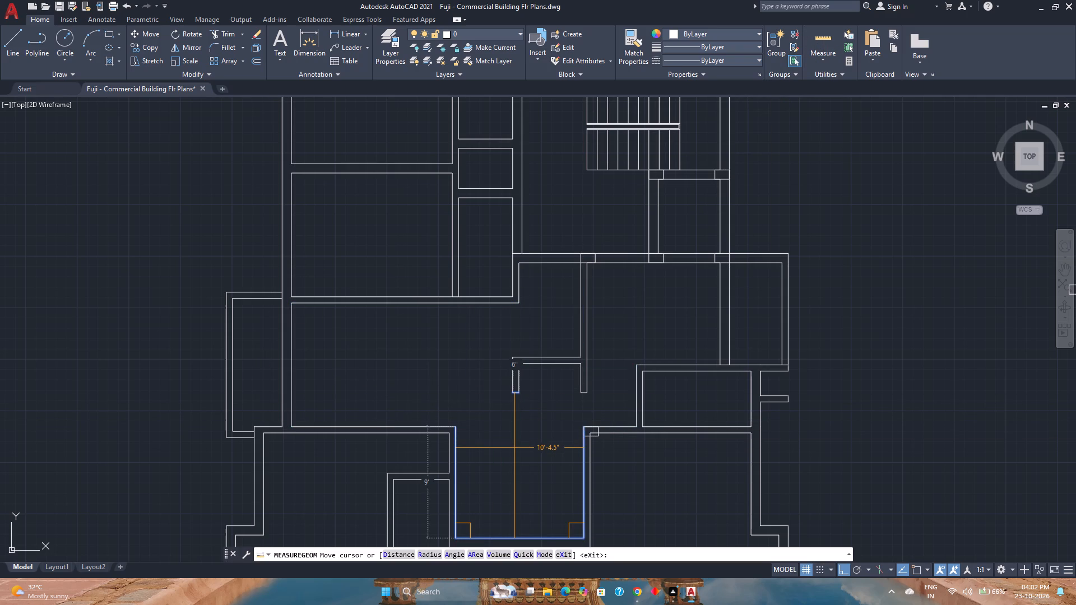
# Move both end lines of the U-shaped wall stub in the northern hall 1.5" south.
pyautogui.scroll(-2, 513, 448)
pyautogui.scroll(3, 513, 444)
pyautogui.scroll(-1, 503, 459)
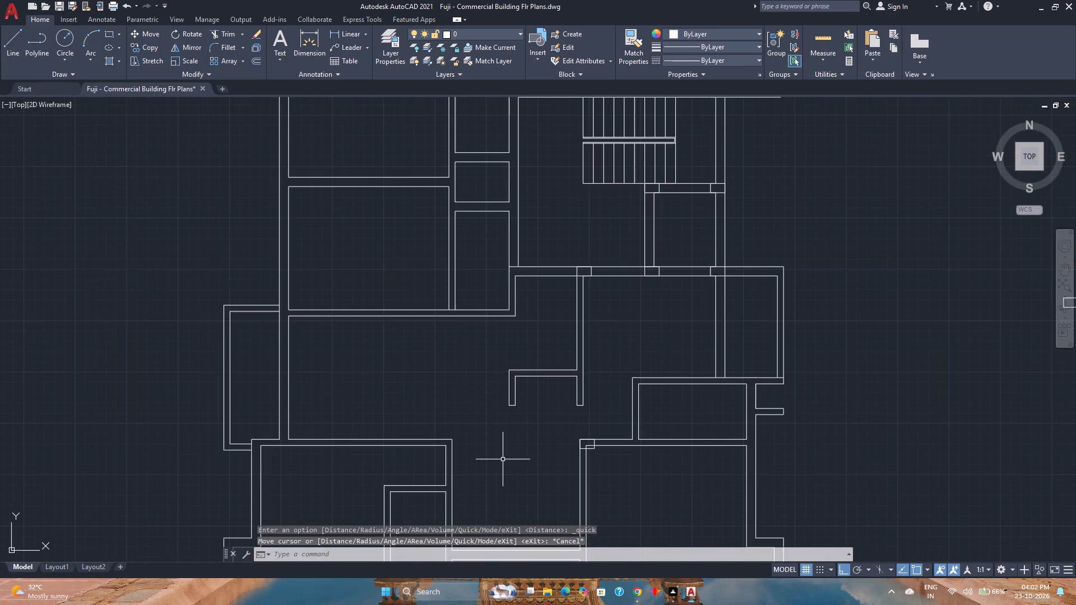
pyautogui.scroll(-1, 507, 451)
pyautogui.moveTo(513, 450); pyautogui.dragTo(520, 413, button='middle')
pyautogui.moveTo(520, 413); pyautogui.dragTo(520, 406, button='middle')
pyautogui.middleClick(520, 406)
pyautogui.middleClick(520, 406)
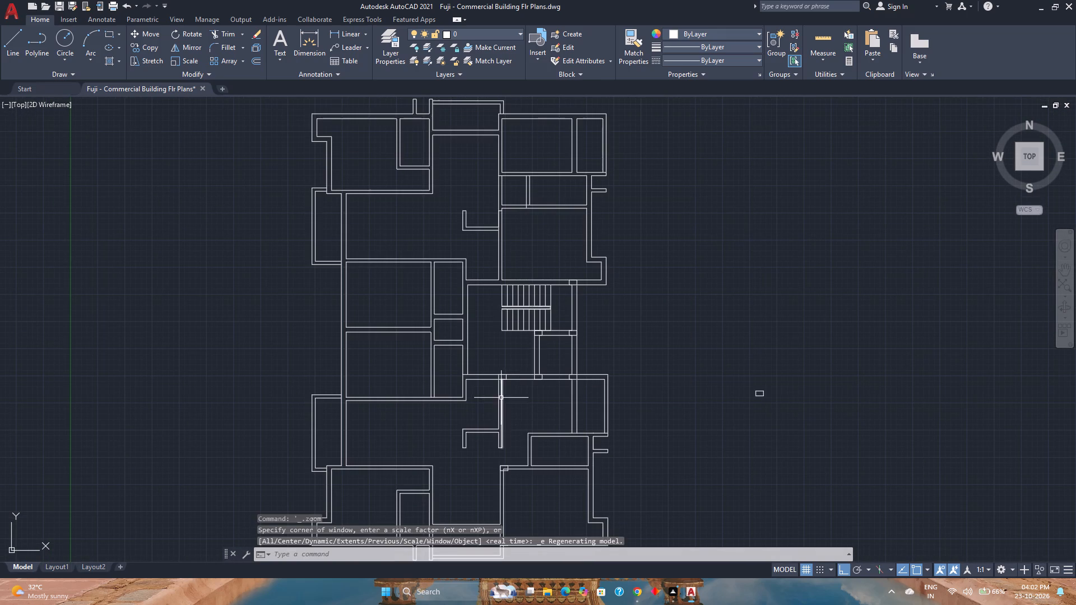
pyautogui.scroll(3, 460, 204)
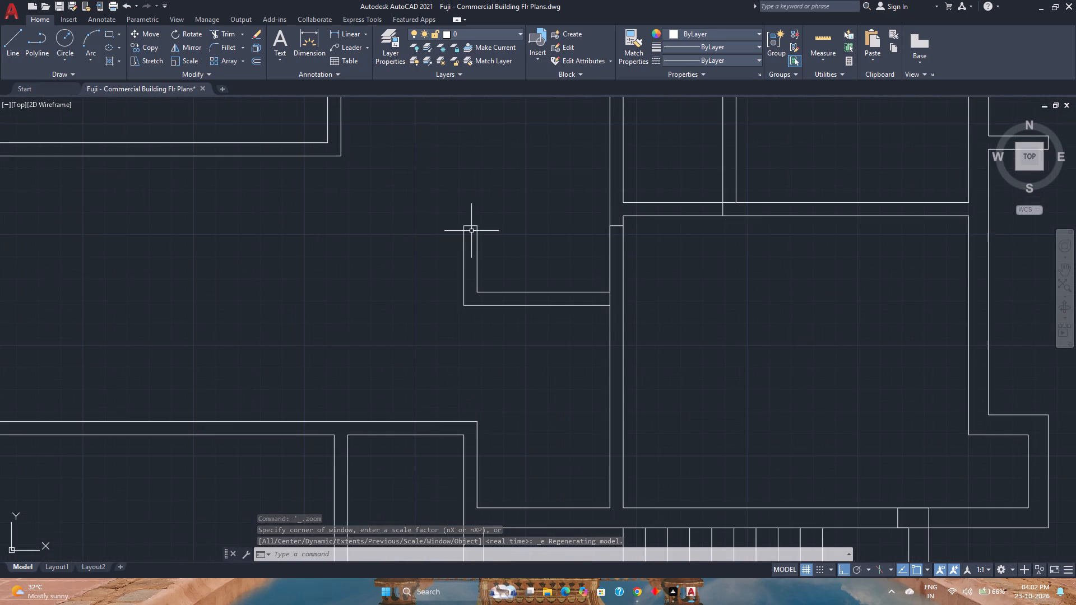
pyautogui.click(472, 231)
pyautogui.click(467, 225)
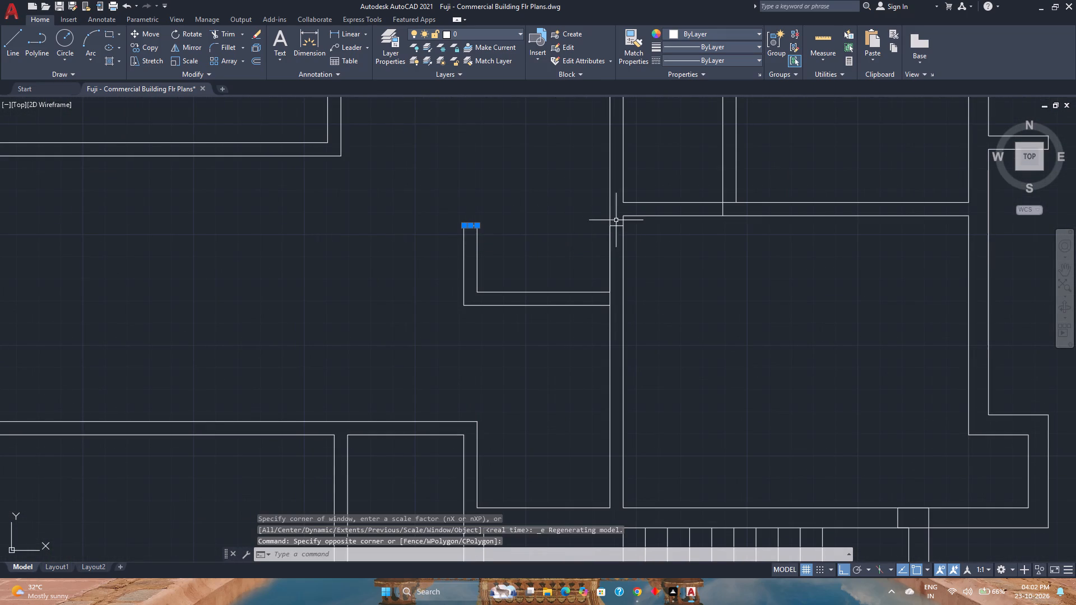
pyautogui.click(616, 225)
pyautogui.press('m')
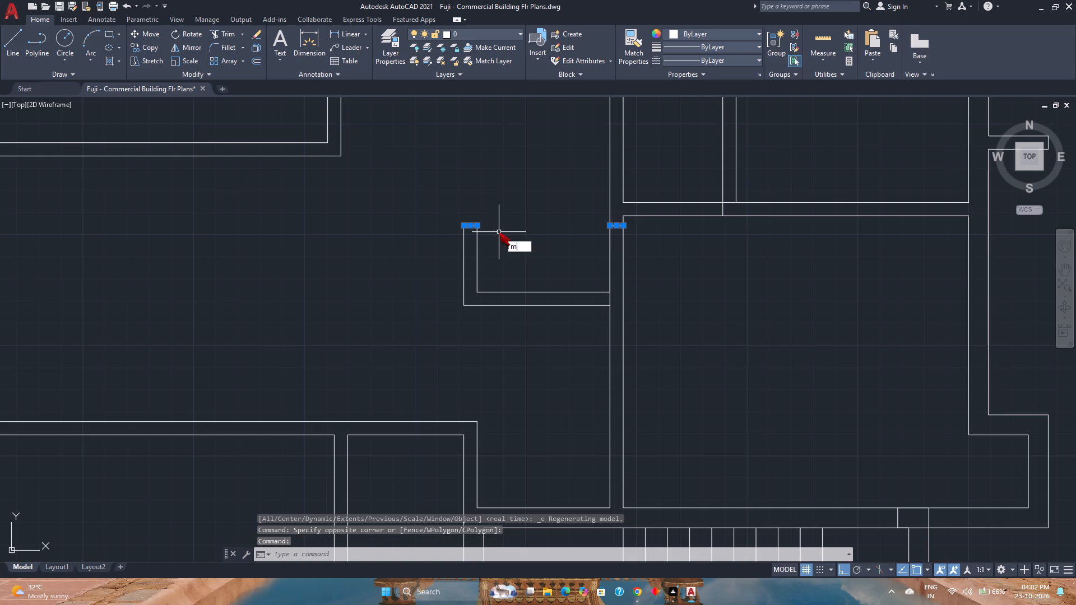
pyautogui.press('Return')
pyautogui.scroll(2, 480, 229)
pyautogui.click(452, 219)
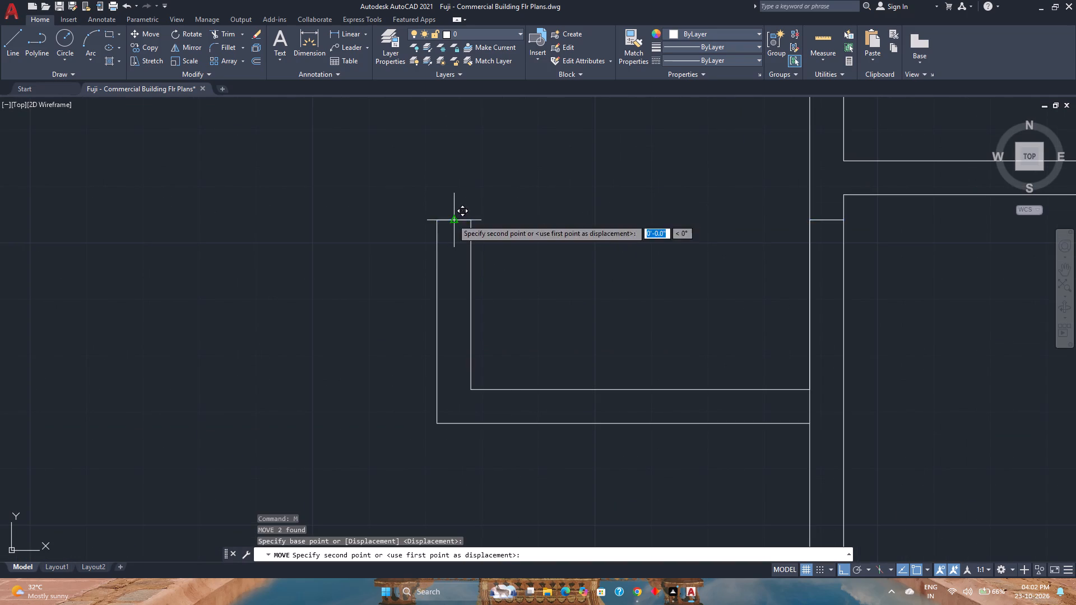
pyautogui.write('1.5"')
pyautogui.press('Return')
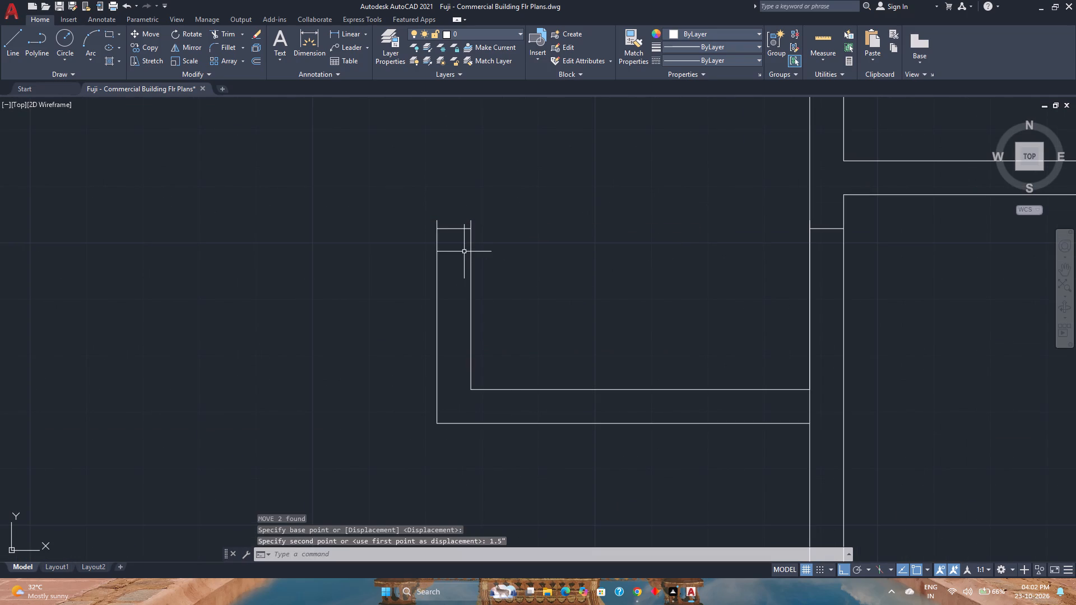
# Hide the long wall line along the stub's east arm and trim the wall lines projecting north past the two moved end lines.
pyautogui.click(809, 211)
pyautogui.rightClick(809, 211)
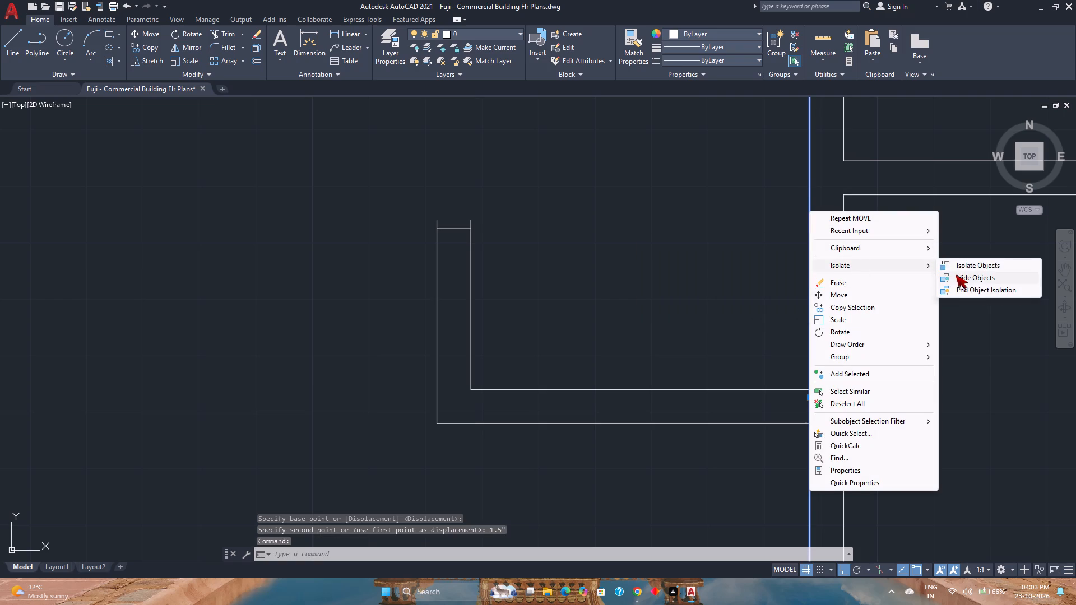
pyautogui.click(956, 274)
pyautogui.write('tr')
pyautogui.press('Return')
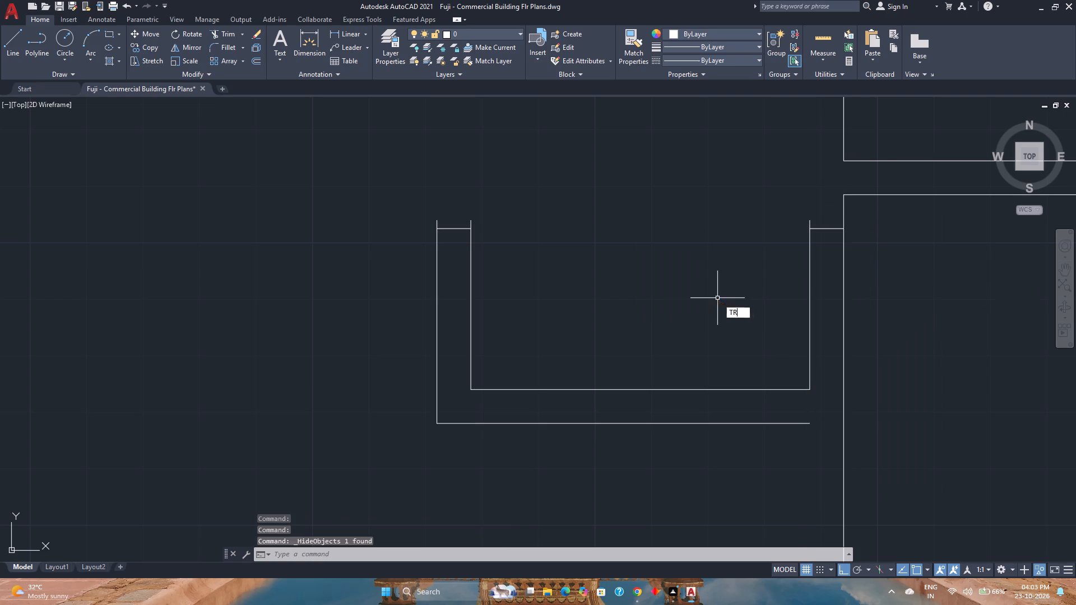
pyautogui.click(820, 222)
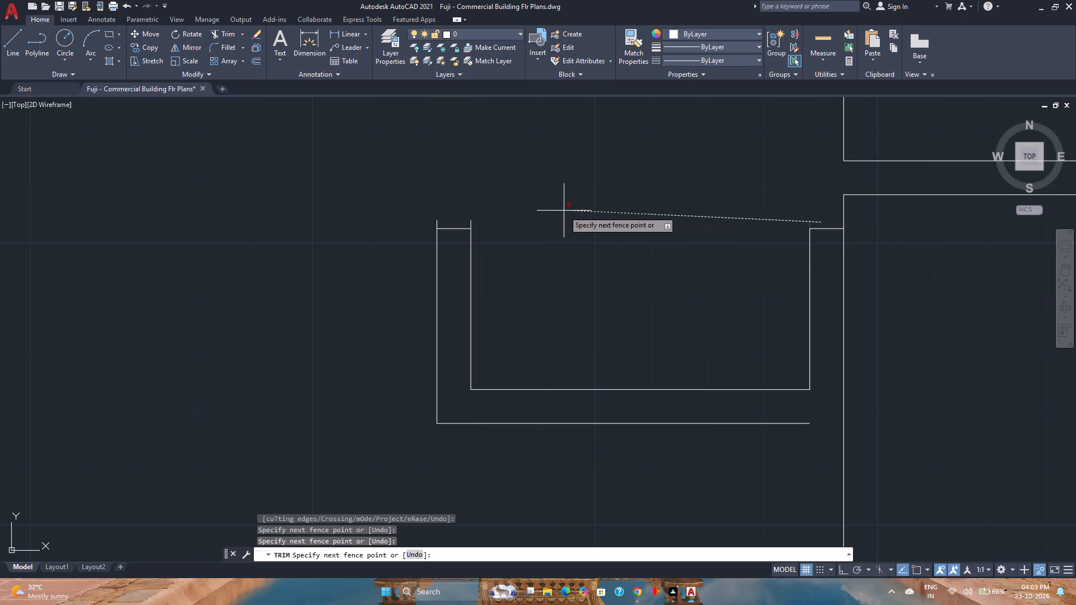
pyautogui.click(400, 227)
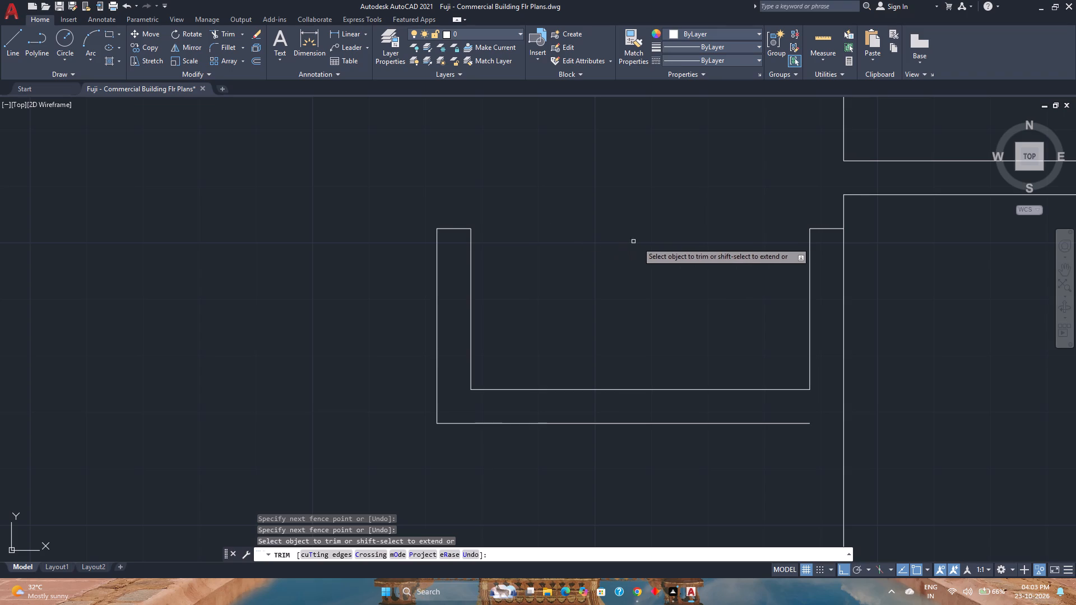
pyautogui.press('Escape')
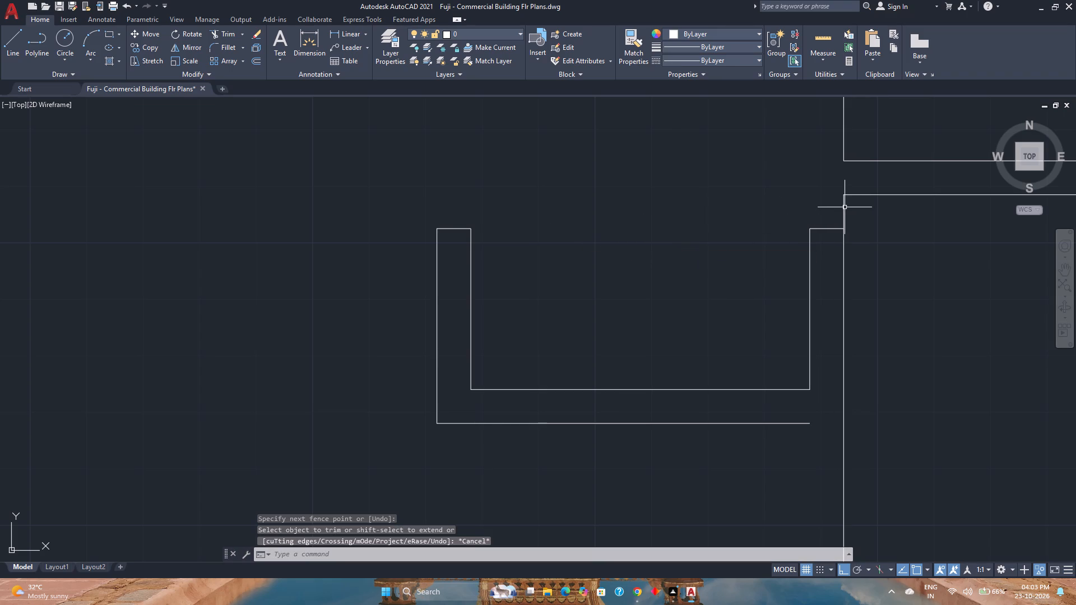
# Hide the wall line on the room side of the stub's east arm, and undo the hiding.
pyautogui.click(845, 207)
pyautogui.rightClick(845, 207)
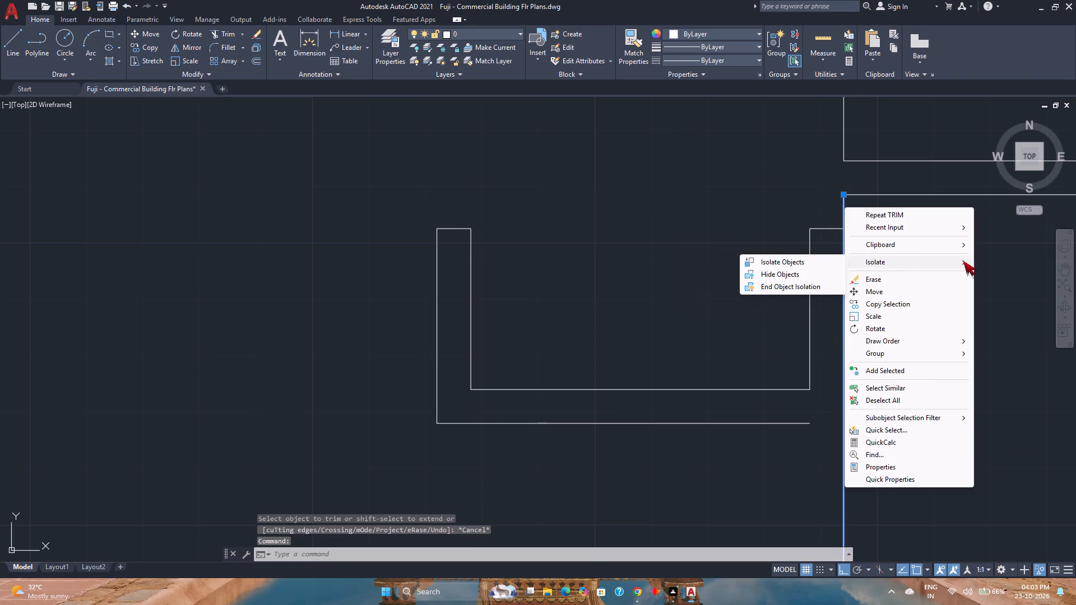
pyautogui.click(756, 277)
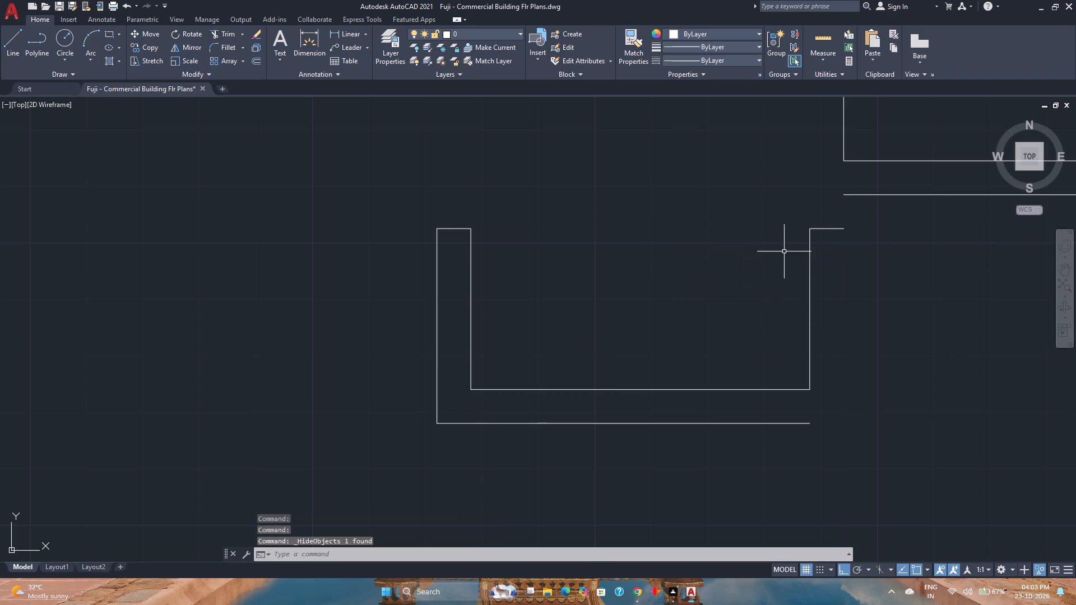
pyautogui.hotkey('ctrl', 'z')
# End the object isolation to bring back the hidden long wall line.
pyautogui.rightClick(769, 233)
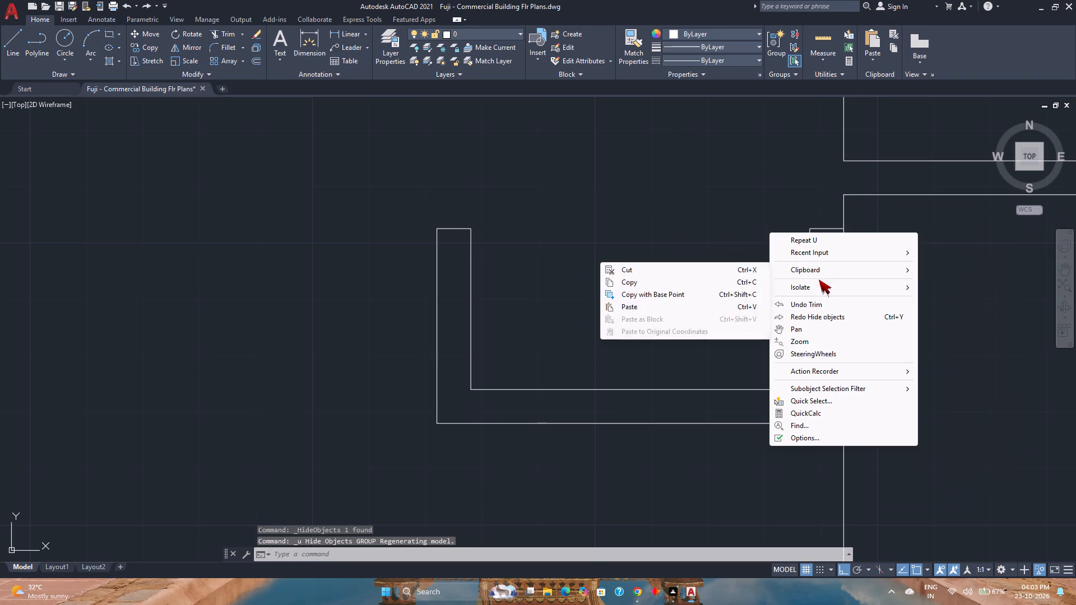
pyautogui.click(954, 313)
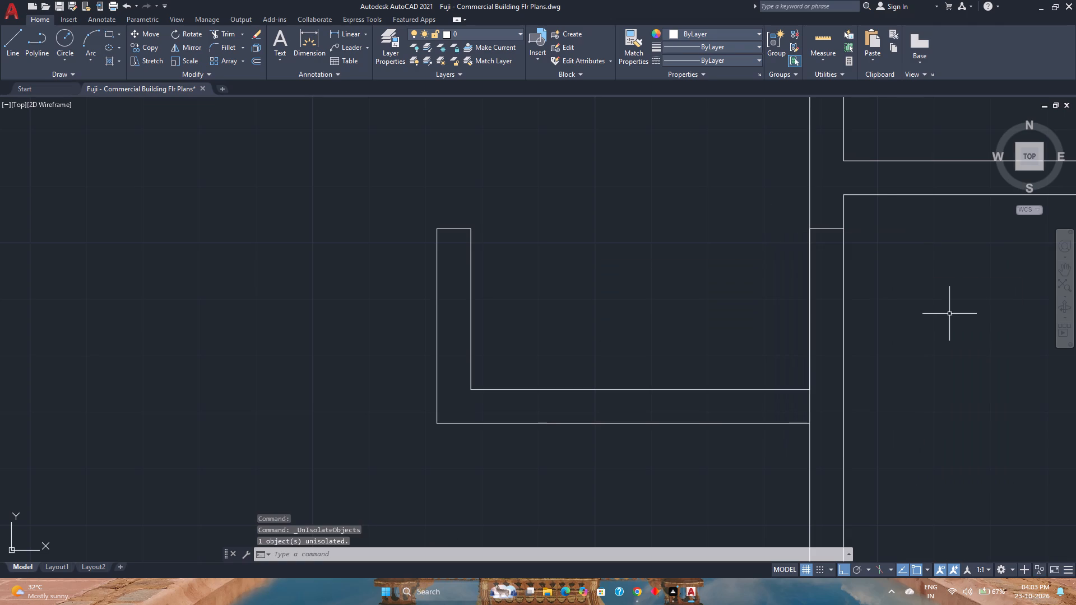
# Save the drawing.
pyautogui.scroll(-2, 672, 303)
pyautogui.hotkey('ctrl', 's')
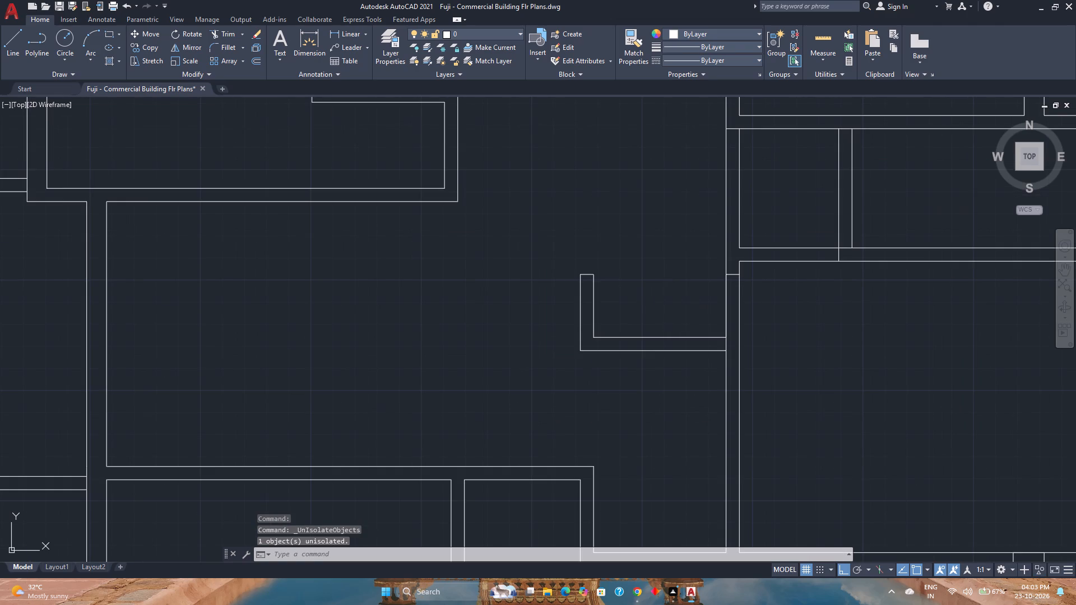
# Copy the westernmost column in the stair lobby's south wall to the wall corner at the lobby's southwest end.
pyautogui.scroll(-3, 662, 307)
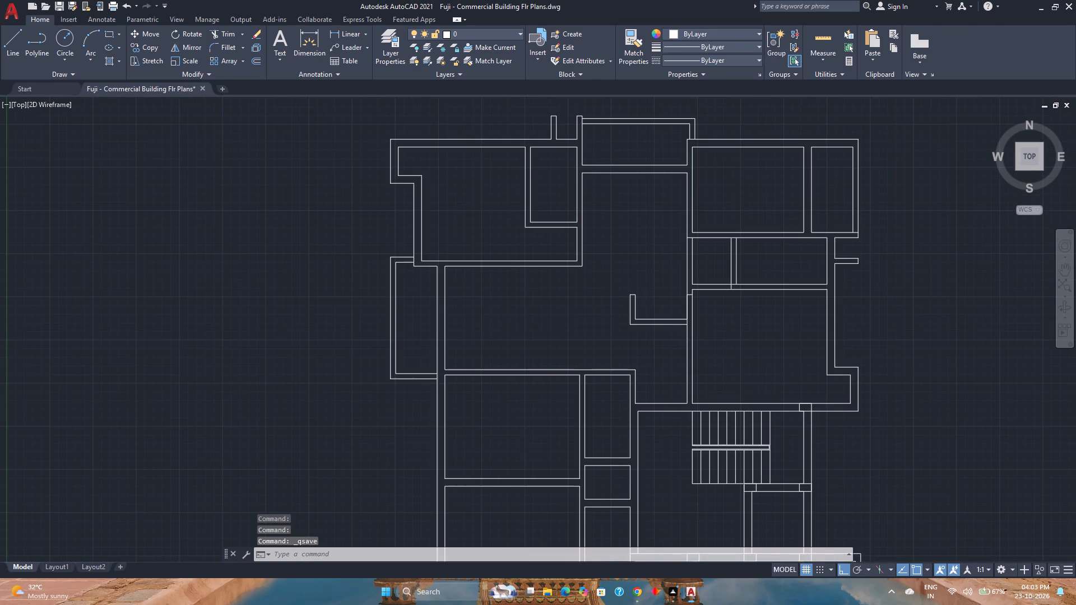
pyautogui.scroll(1, 669, 282)
pyautogui.scroll(-2, 669, 282)
pyautogui.scroll(2, 677, 417)
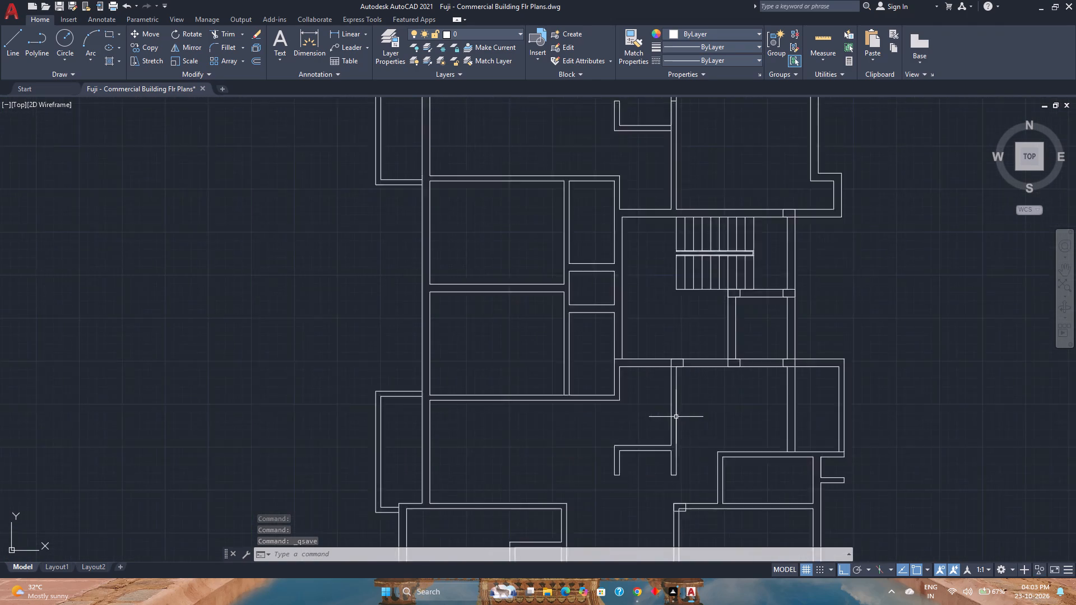
pyautogui.scroll(1, 676, 417)
pyautogui.scroll(-2, 670, 405)
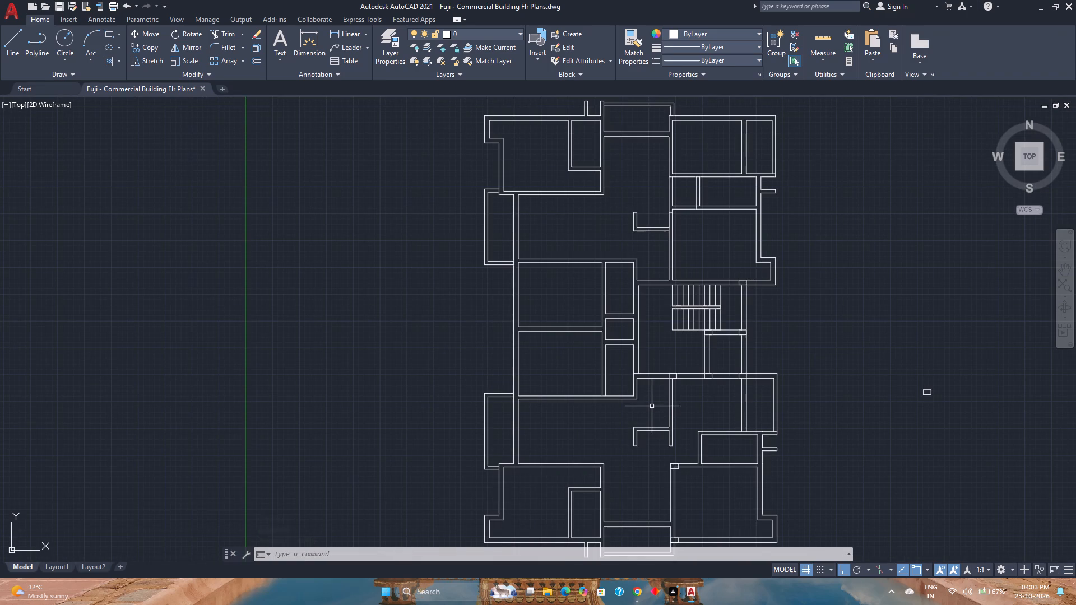
pyautogui.scroll(2, 645, 346)
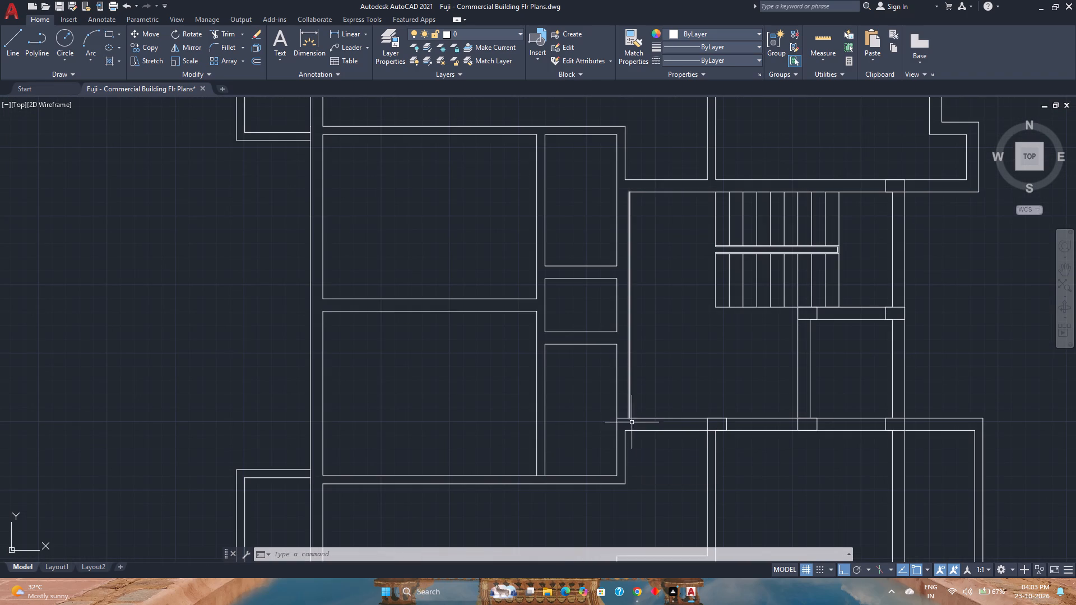
pyautogui.scroll(1, 634, 439)
pyautogui.click(754, 418)
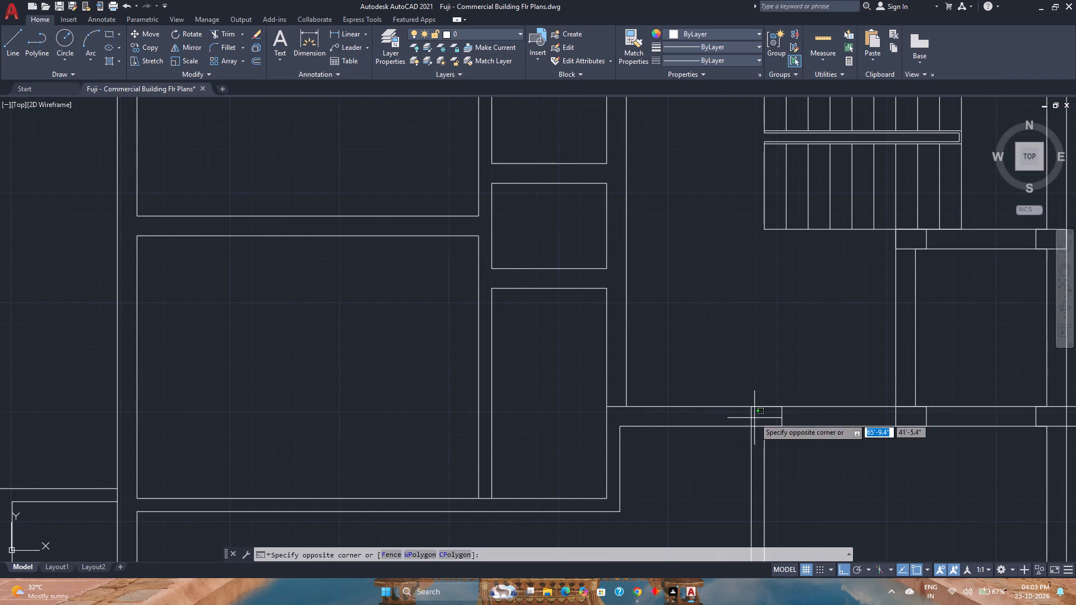
pyautogui.click(737, 417)
pyautogui.click(151, 49)
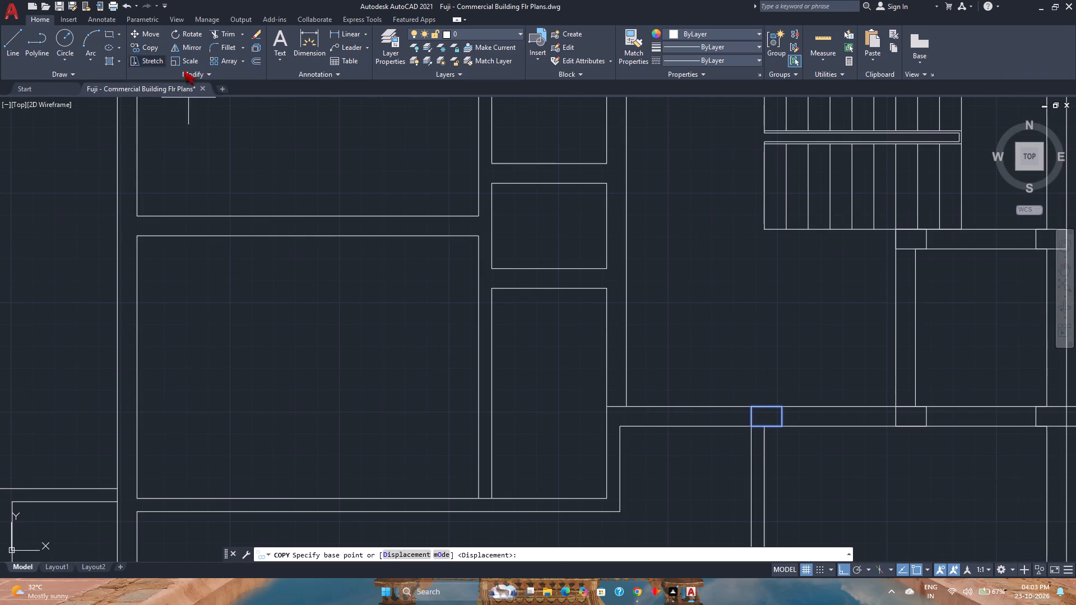
pyautogui.click(752, 408)
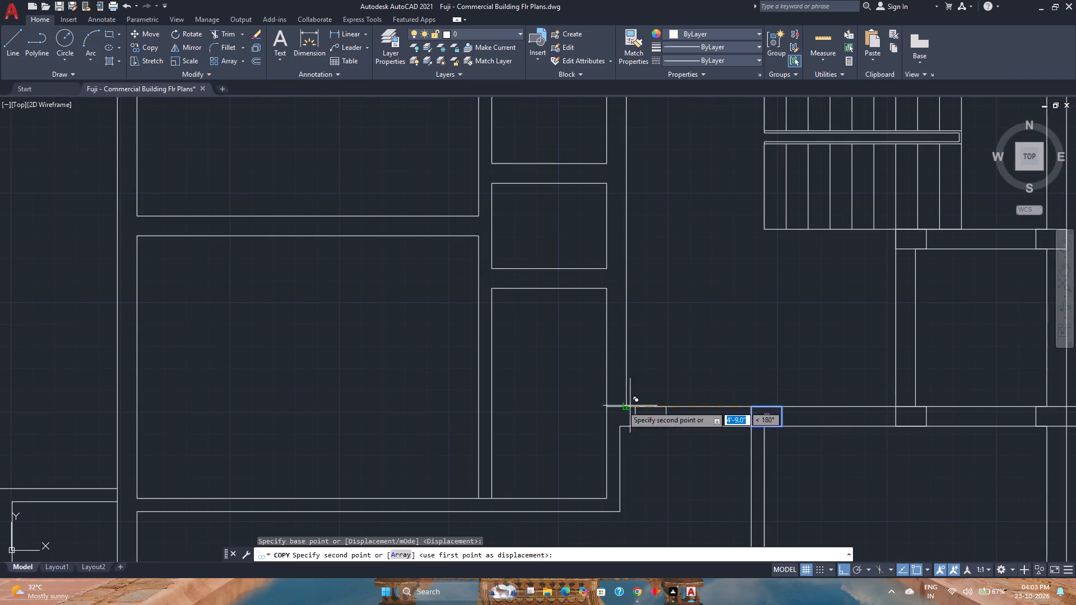
pyautogui.click(610, 409)
pyautogui.press('Escape')
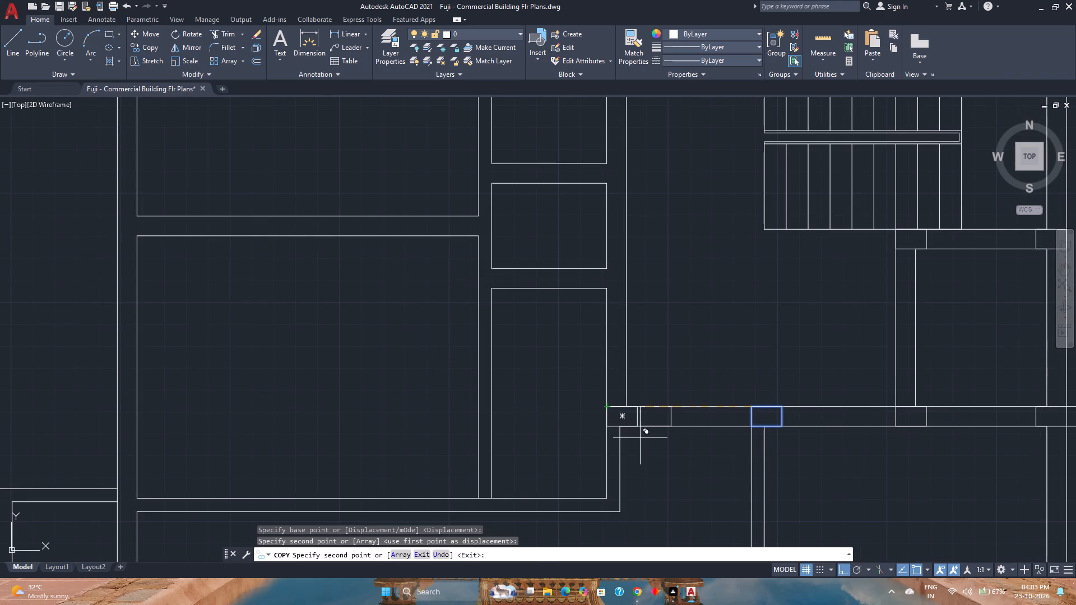
# Rotate the copied column 90° about its northwest corner so it lies along the lobby's west wall.
pyautogui.click(641, 417)
pyautogui.click(636, 415)
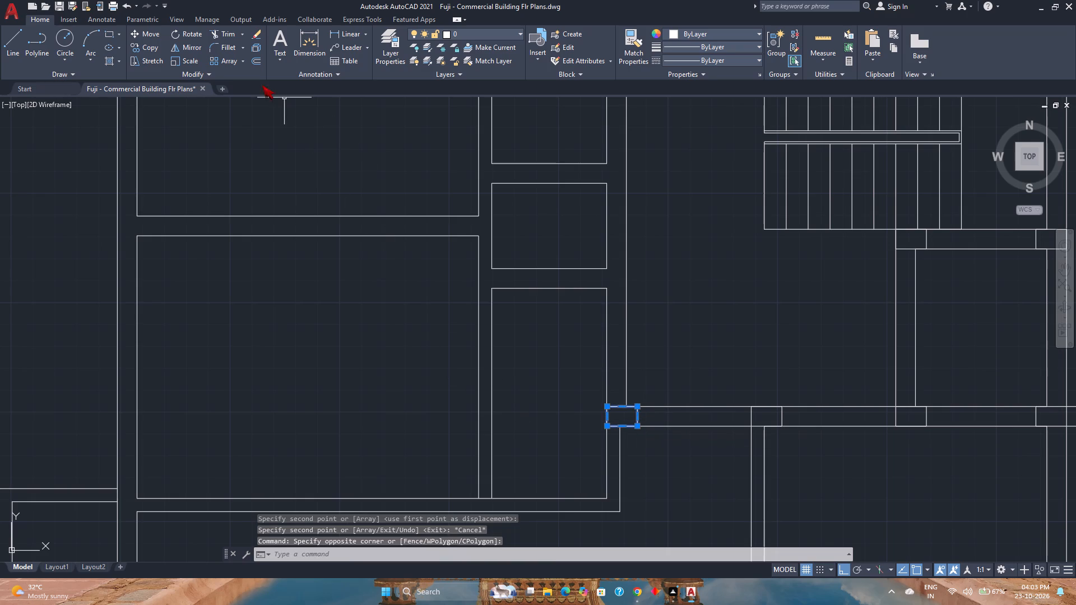
pyautogui.click(182, 35)
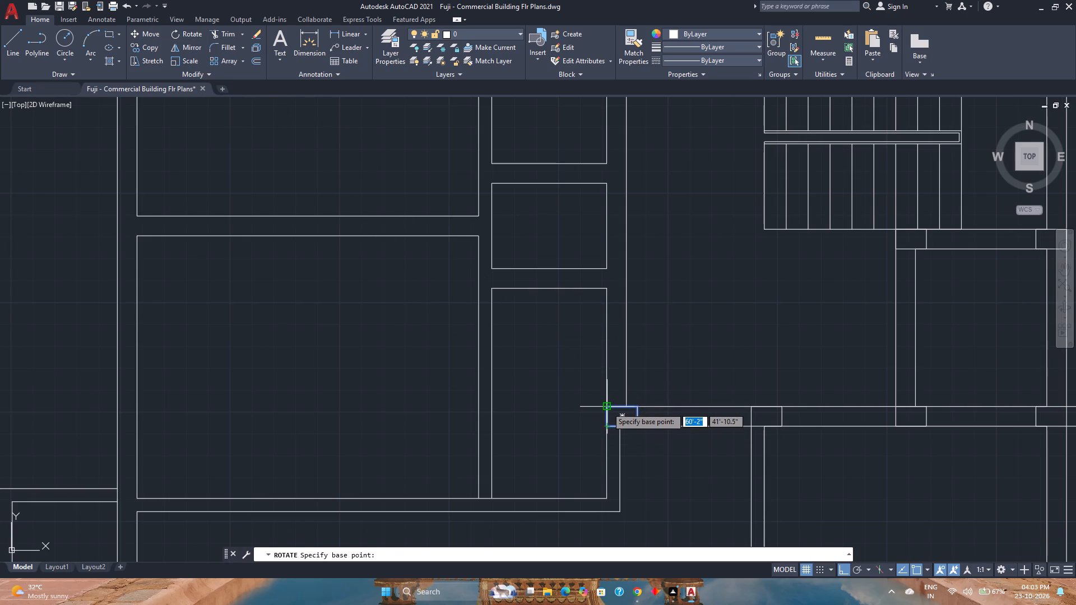
pyautogui.click(607, 407)
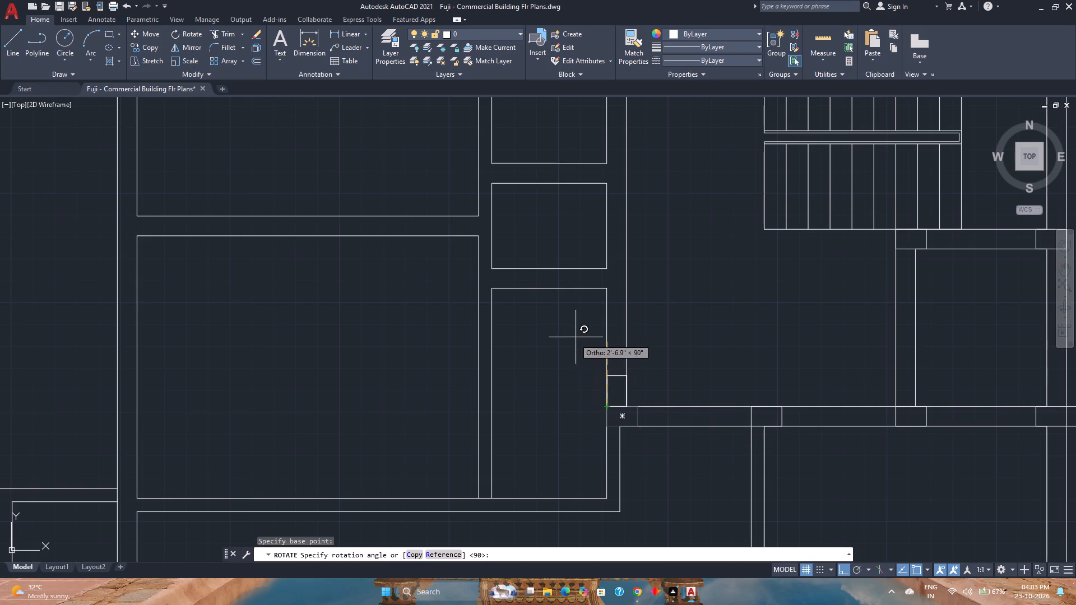
pyautogui.click(579, 332)
# Move the rotated column south until its south edge lines up with the south face of the lobby's south wall.
pyautogui.click(619, 411)
pyautogui.click(616, 408)
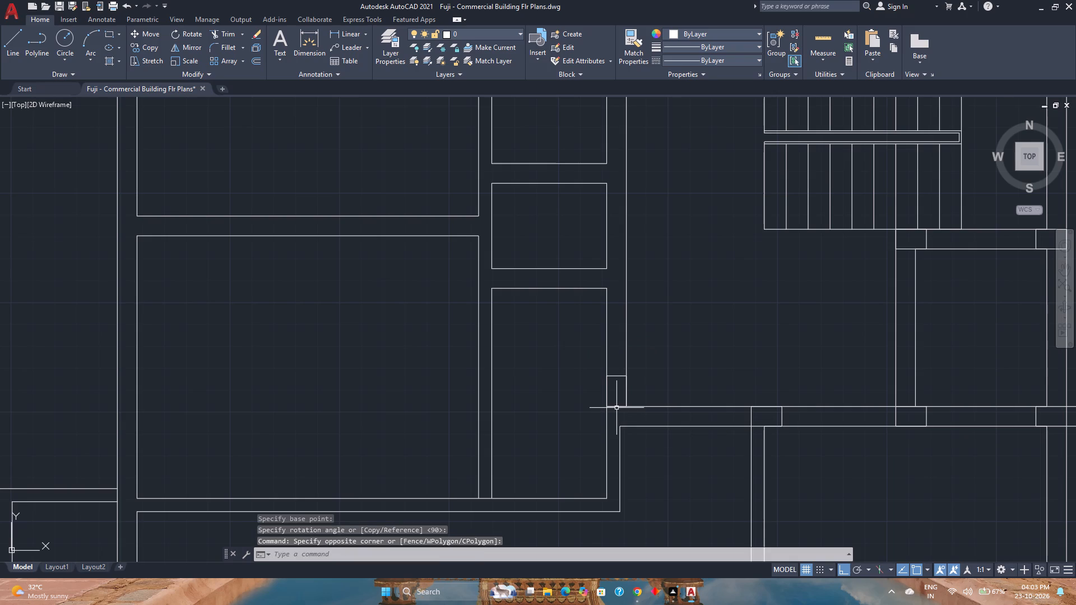
pyautogui.click(615, 406)
pyautogui.press('m')
pyautogui.press('Return')
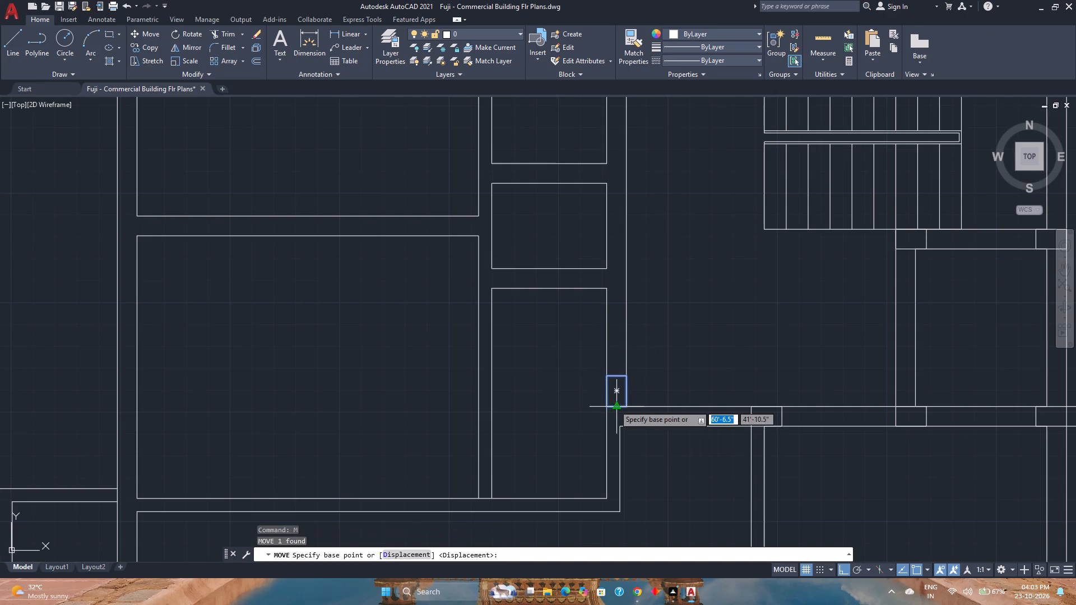
pyautogui.scroll(2, 614, 405)
pyautogui.click(643, 411)
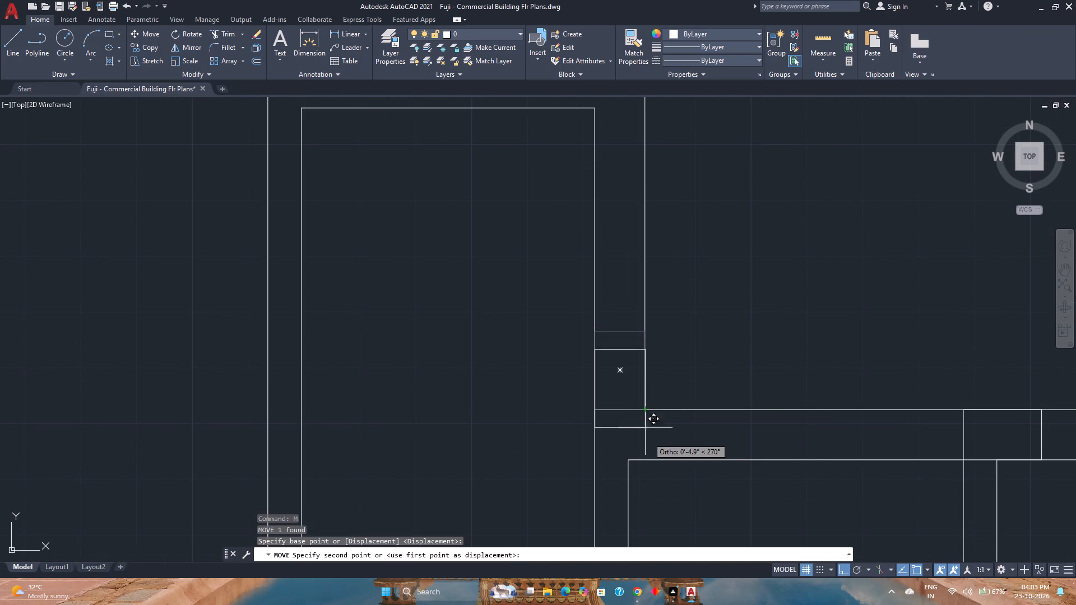
pyautogui.click(646, 459)
pyautogui.scroll(-3, 641, 441)
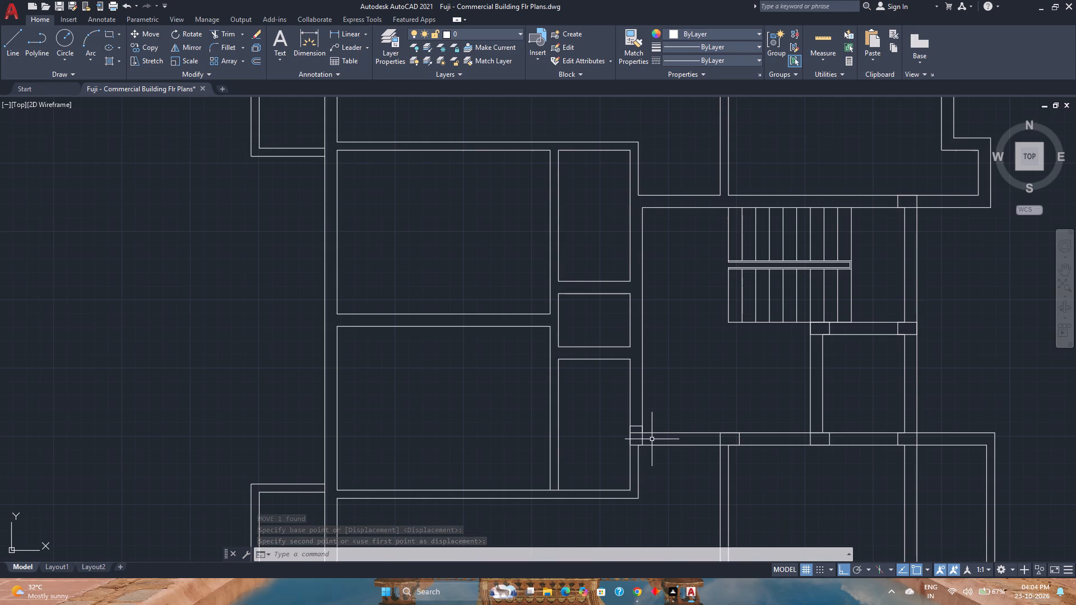
# Trim the wall line crossing the inside of the column at the lobby's southwest corner.
pyautogui.scroll(3, 642, 436)
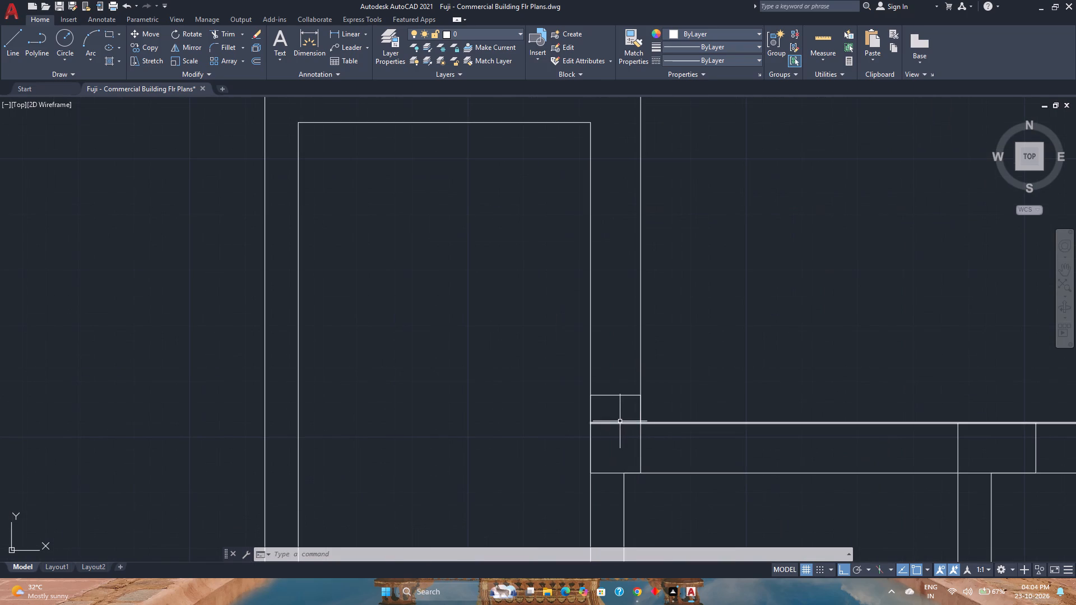
pyautogui.press('t')
pyautogui.press('r')
pyautogui.press('Return')
pyautogui.click(622, 420)
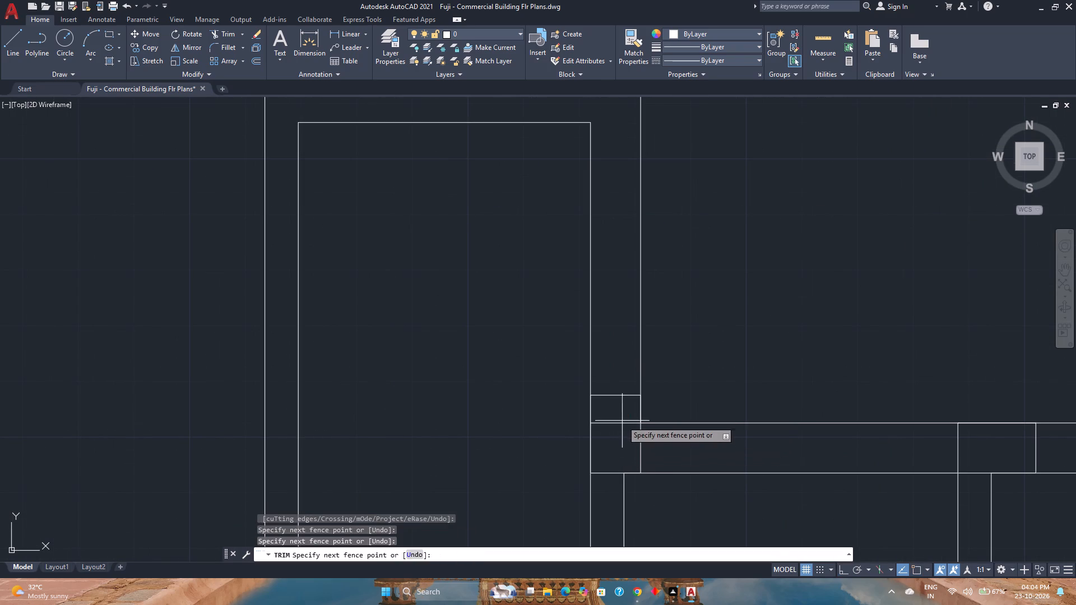
pyautogui.click(620, 438)
pyautogui.press('Escape')
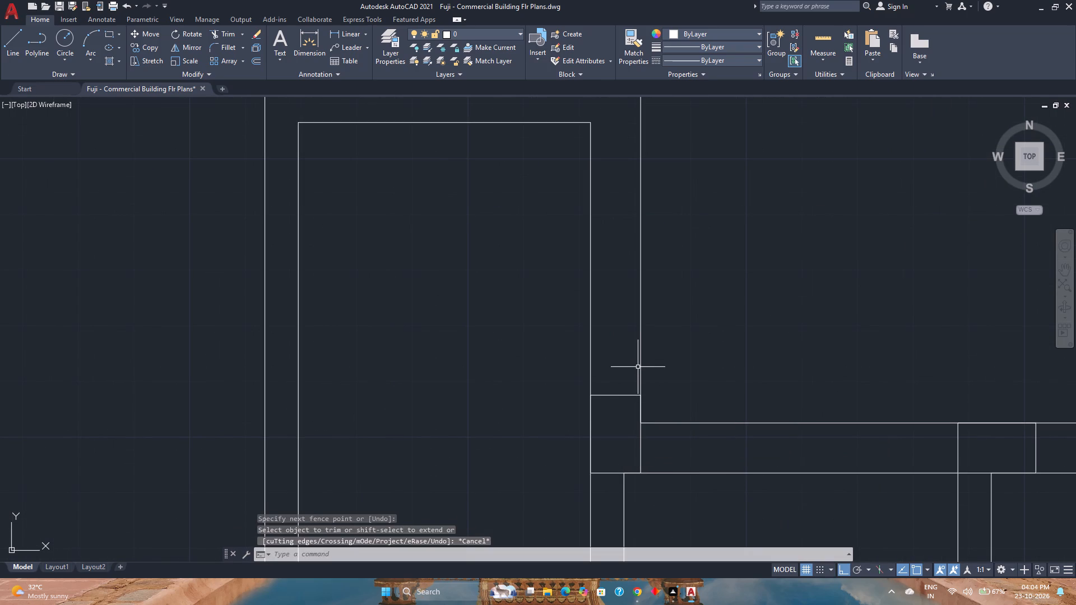
# Mirror the stair lobby's southwest corner column about a horizontal line through the west wall's midpoint, keeping the original.
pyautogui.scroll(-2, 657, 408)
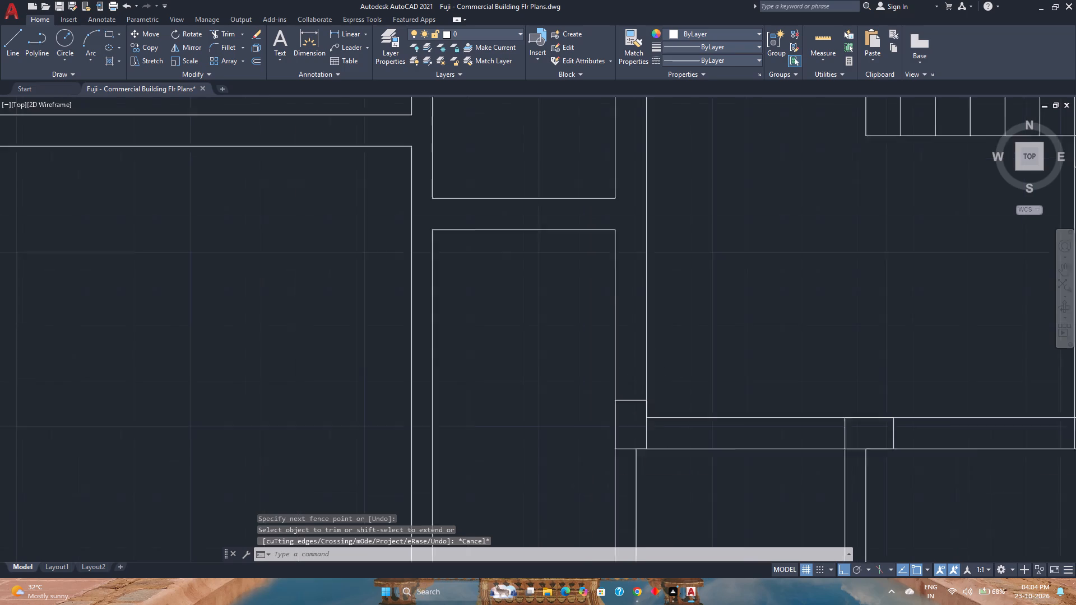
pyautogui.scroll(-1, 657, 408)
pyautogui.moveTo(687, 356); pyautogui.dragTo(686, 401, button='middle')
pyautogui.middleClick(686, 401)
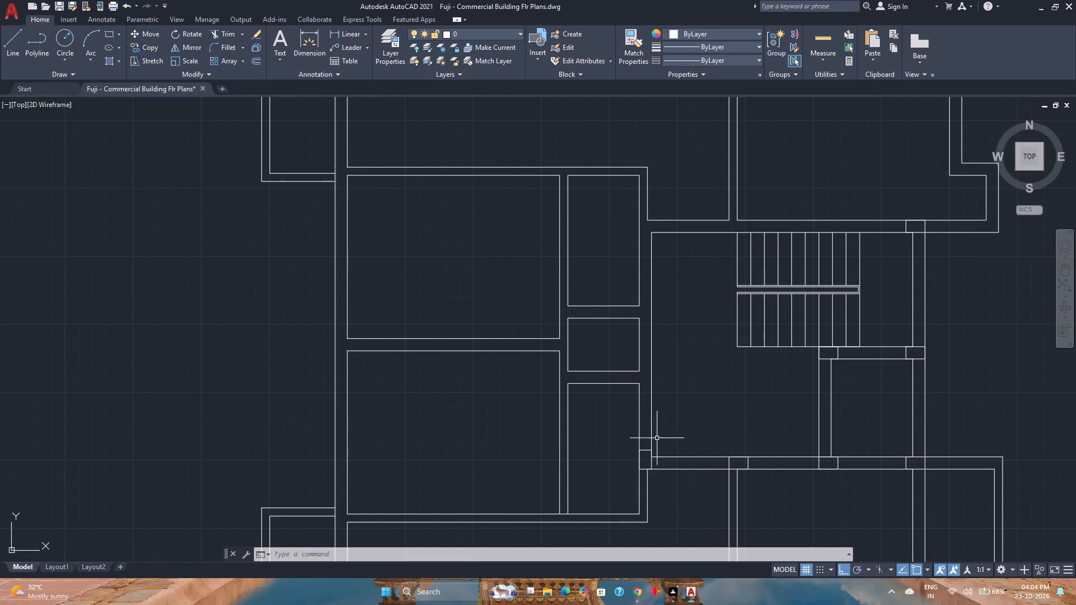
pyautogui.click(646, 450)
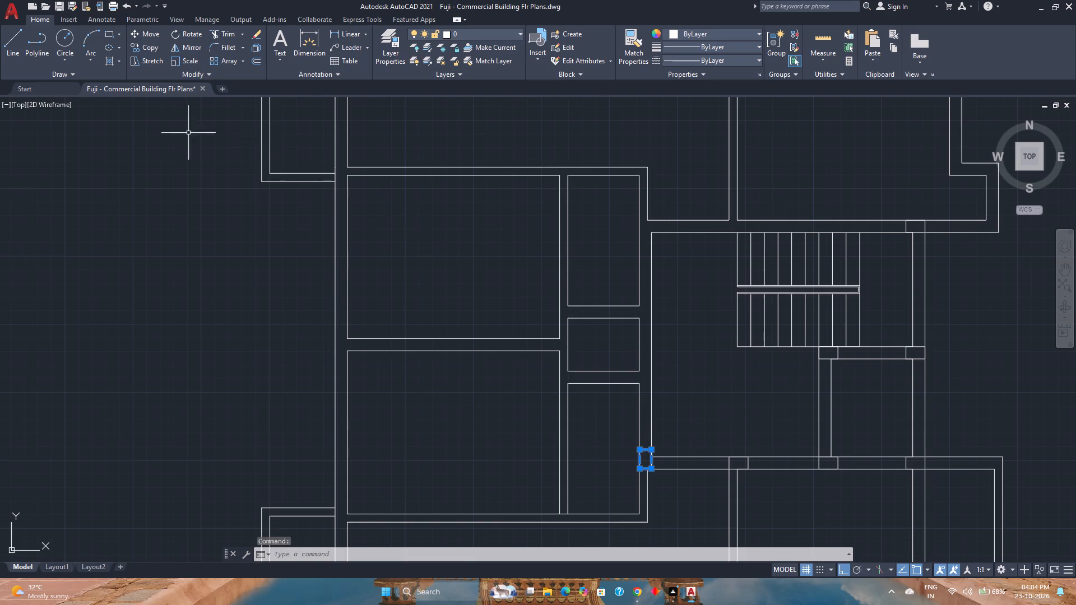
pyautogui.click(180, 46)
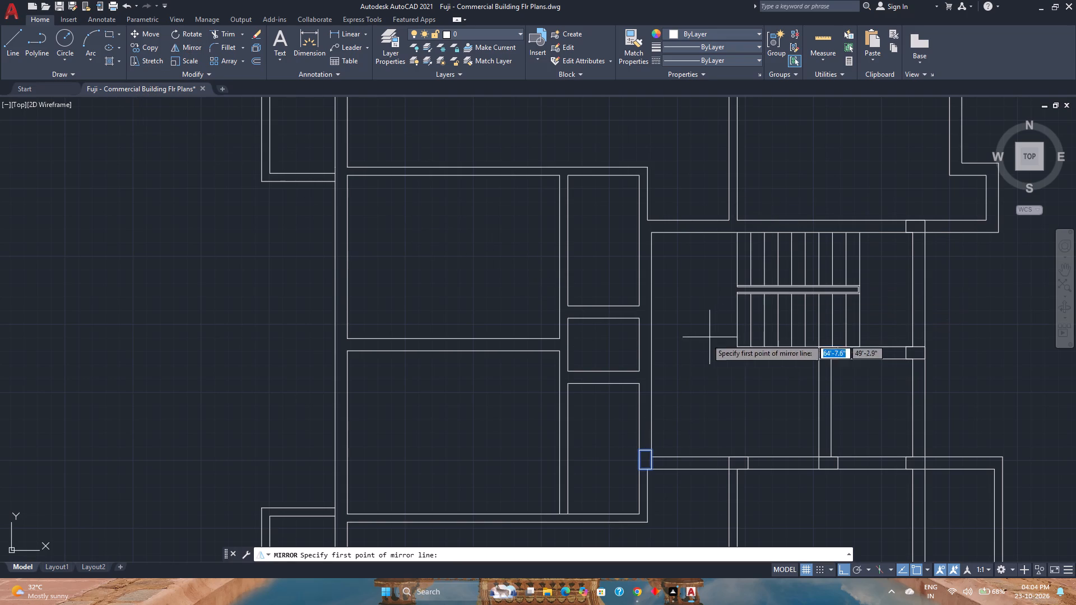
pyautogui.click(650, 346)
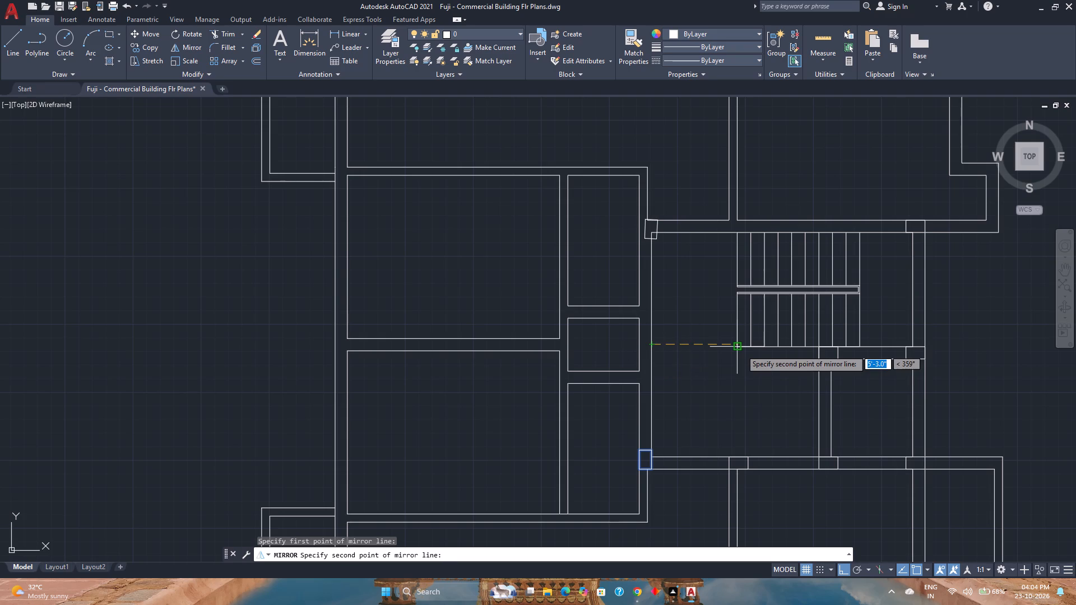
pyautogui.click(729, 348)
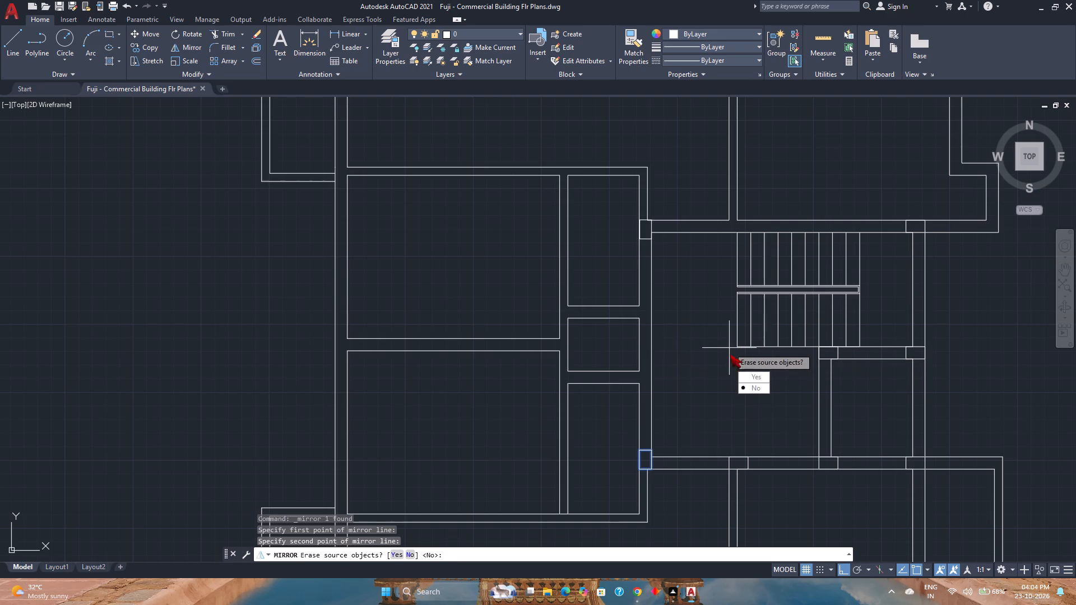
pyautogui.moveTo(745, 387); pyautogui.dragTo(729, 348)
# Save the drawing.
pyautogui.scroll(-2, 666, 301)
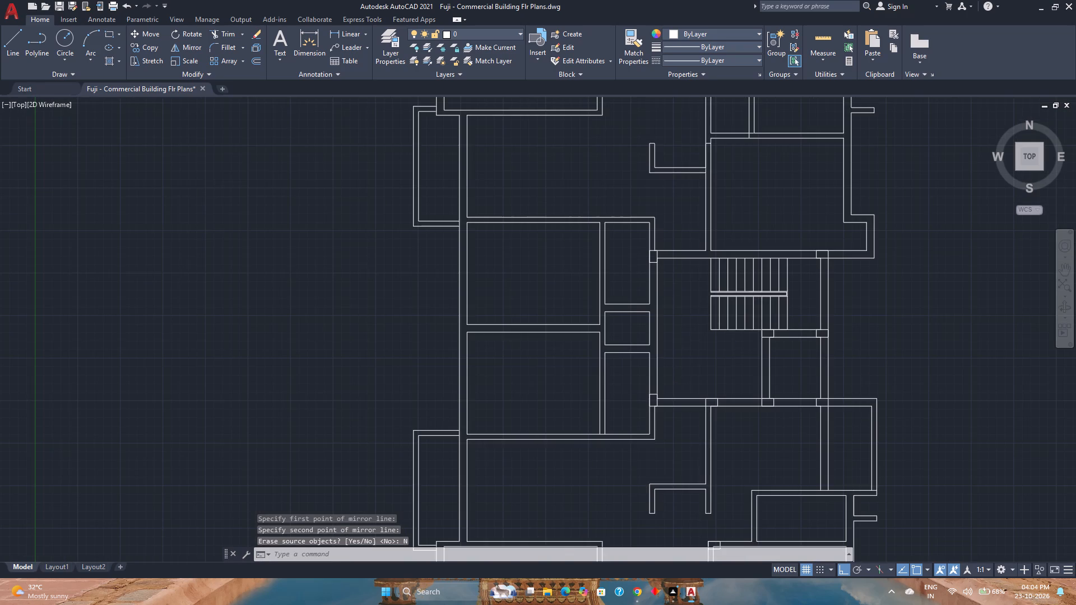
pyautogui.hotkey('ctrl', 's')
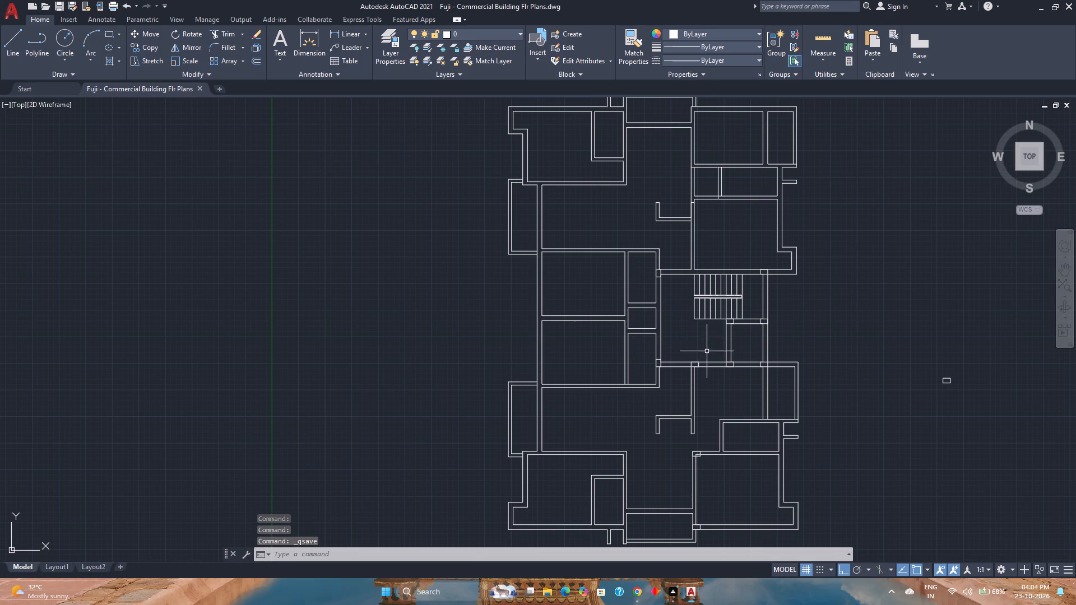
# Copy the column just south of the stair flight to the west exterior wall's junction with the wall between the two middle rooms.
pyautogui.scroll(2, 707, 375)
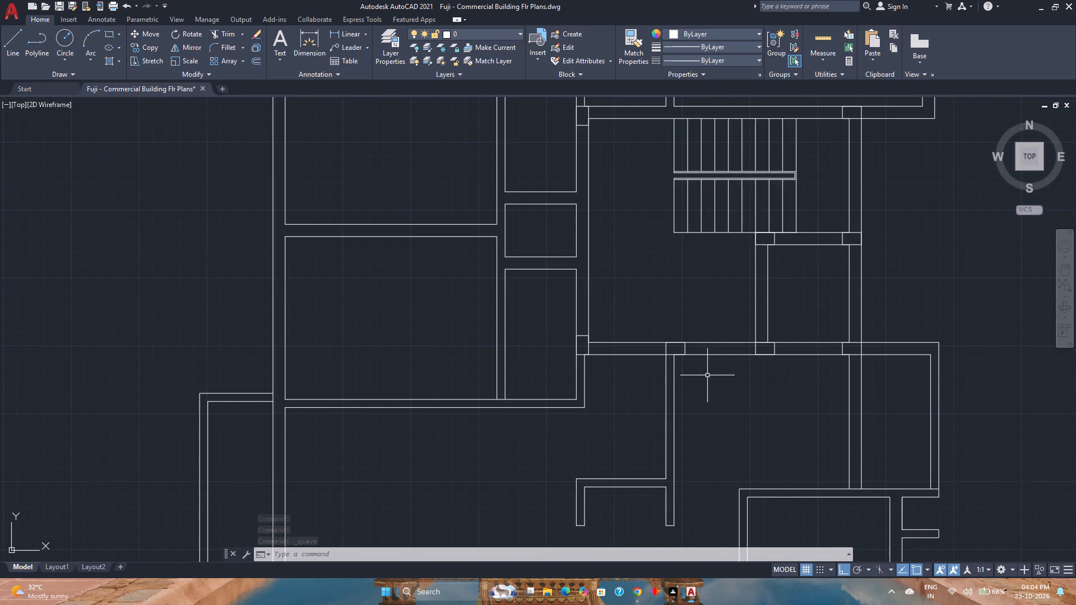
pyautogui.scroll(-1, 707, 375)
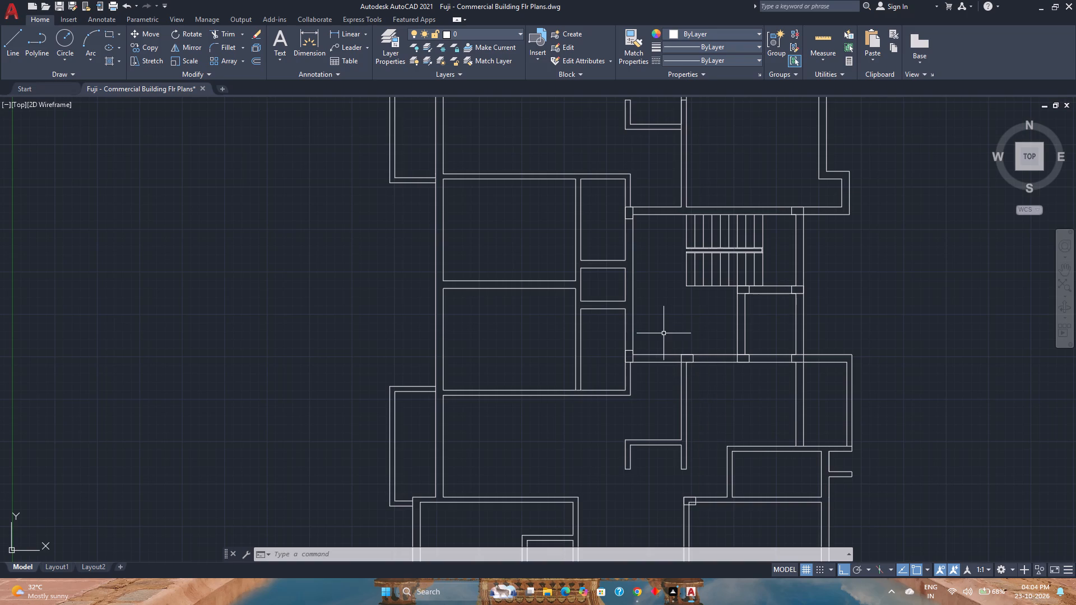
pyautogui.scroll(-1, 658, 328)
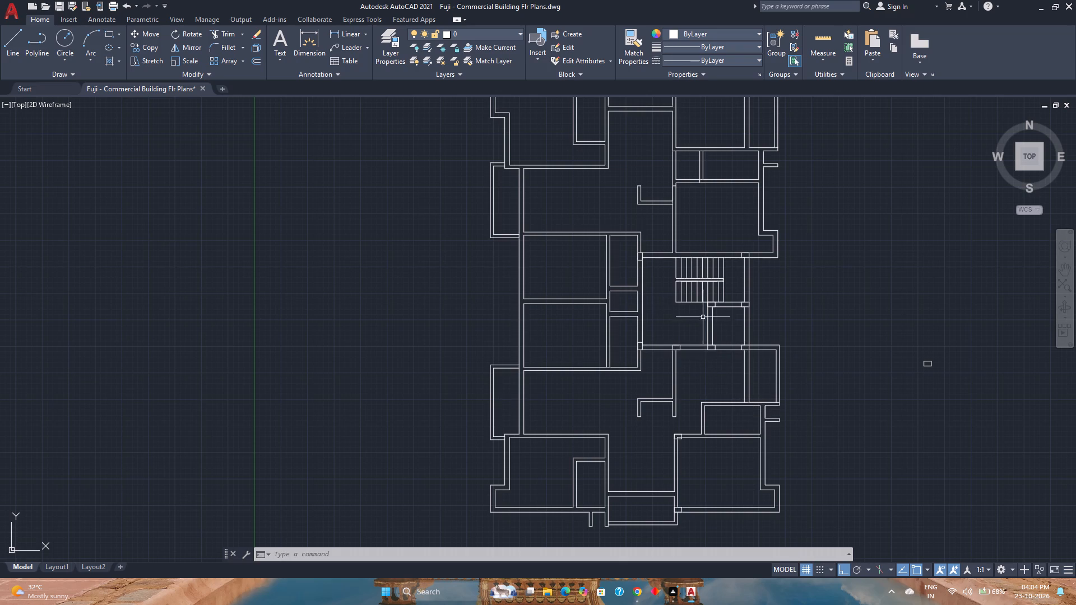
pyautogui.scroll(1, 711, 305)
pyautogui.click(719, 301)
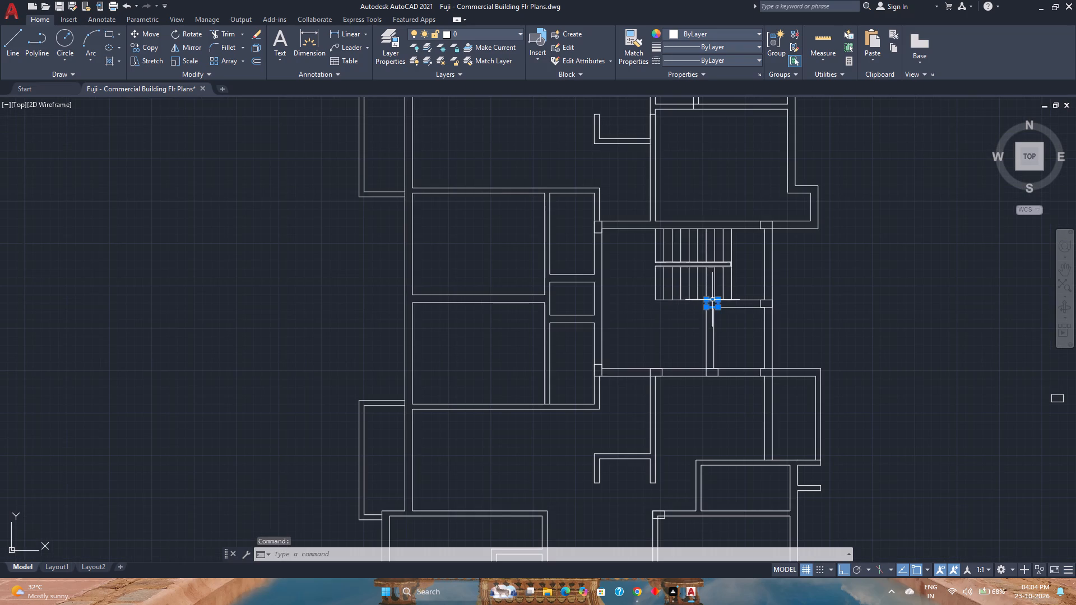
pyautogui.click(144, 49)
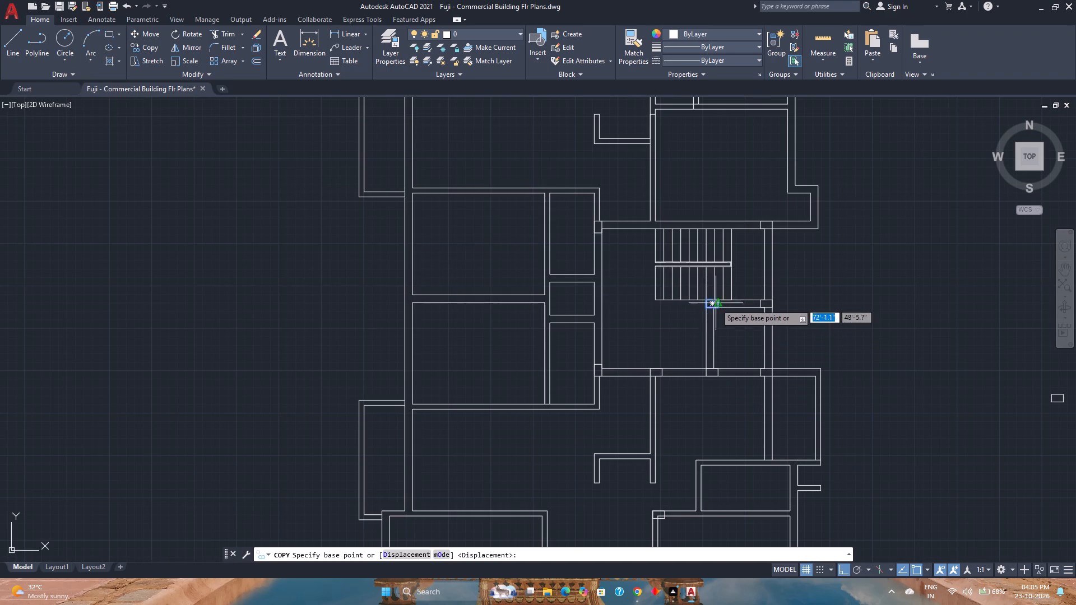
pyautogui.scroll(3, 715, 306)
pyautogui.click(714, 313)
pyautogui.scroll(-2, 714, 313)
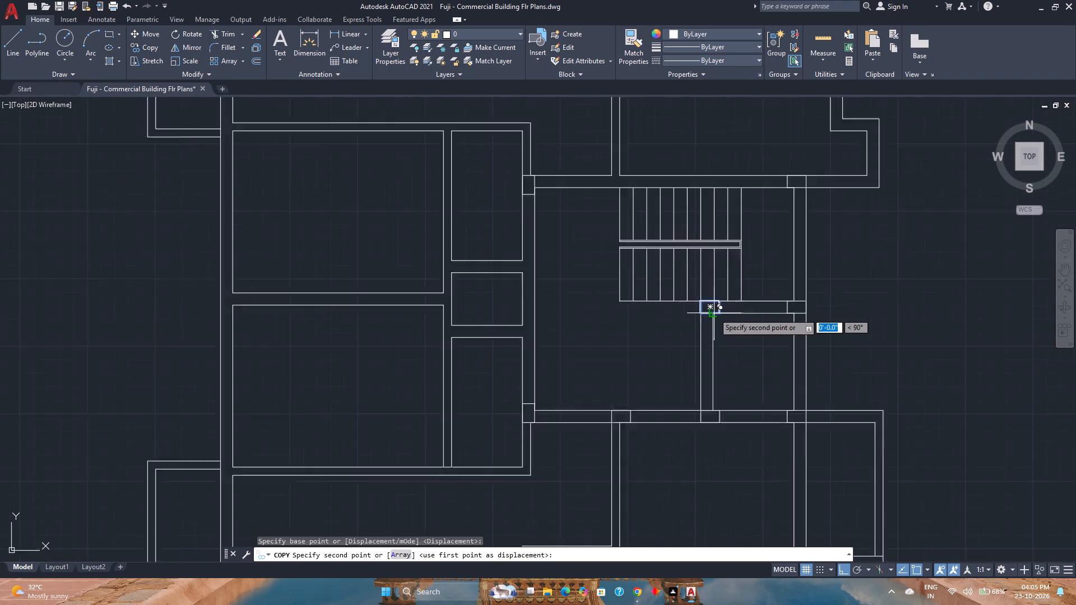
pyautogui.scroll(-1, 714, 313)
pyautogui.scroll(2, 425, 308)
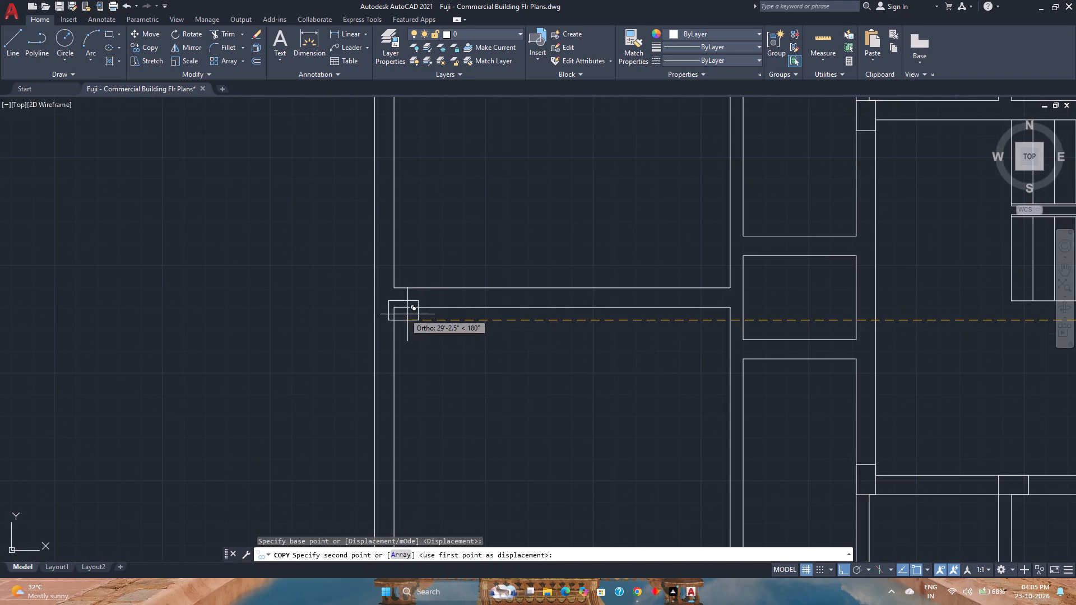
pyautogui.click(392, 308)
# Place two more copies of the column on the west exterior wall, at the middle rooms' southern and northern wall junctions.
pyautogui.scroll(-2, 419, 365)
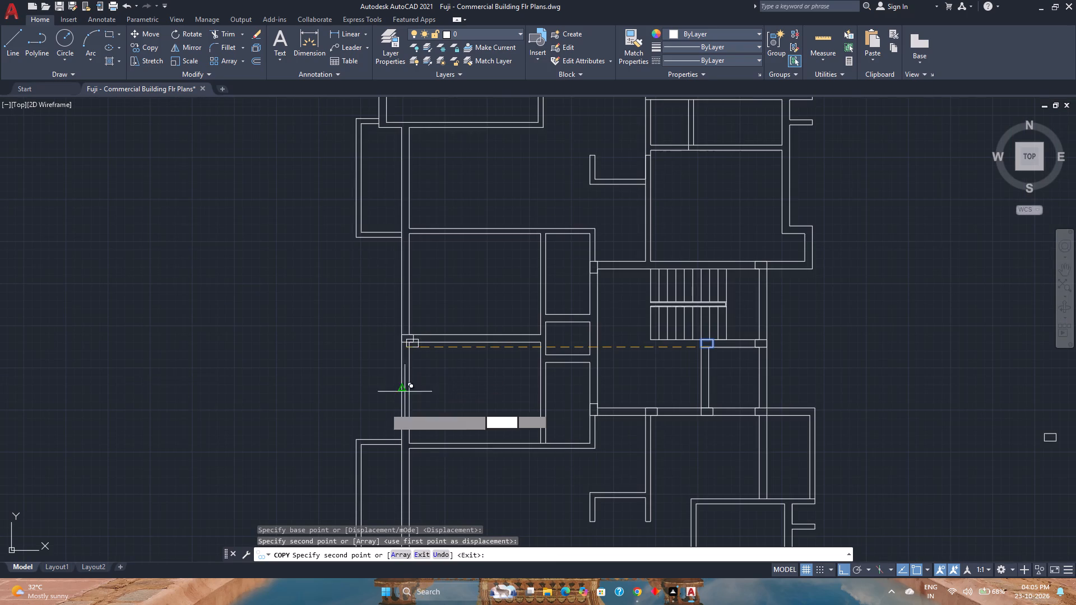
pyautogui.scroll(2, 414, 456)
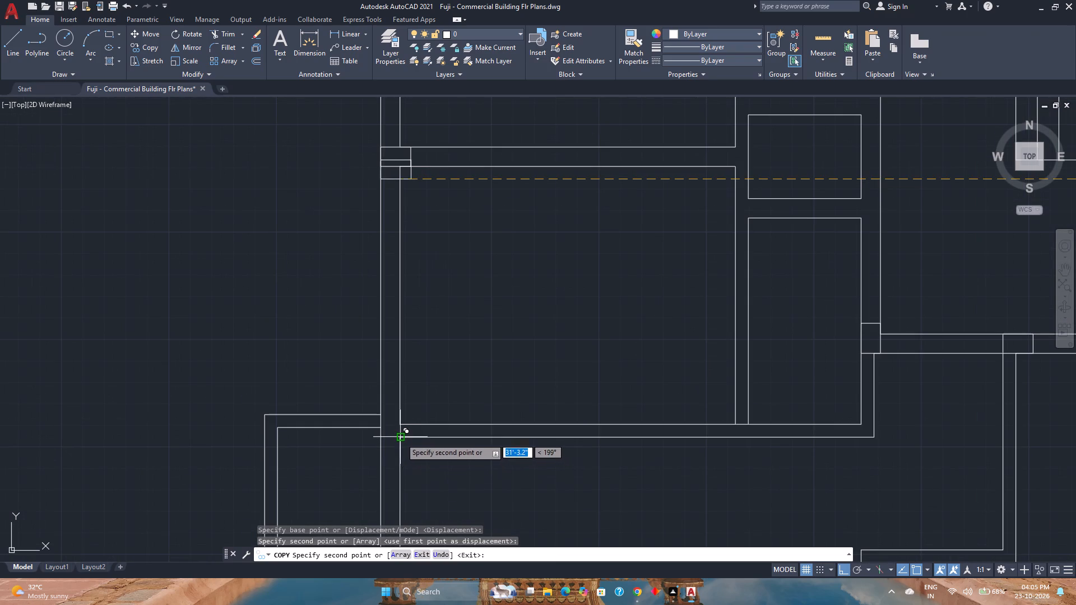
pyautogui.click(399, 437)
pyautogui.scroll(-3, 406, 370)
pyautogui.moveTo(408, 370); pyautogui.dragTo(445, 429, button='middle')
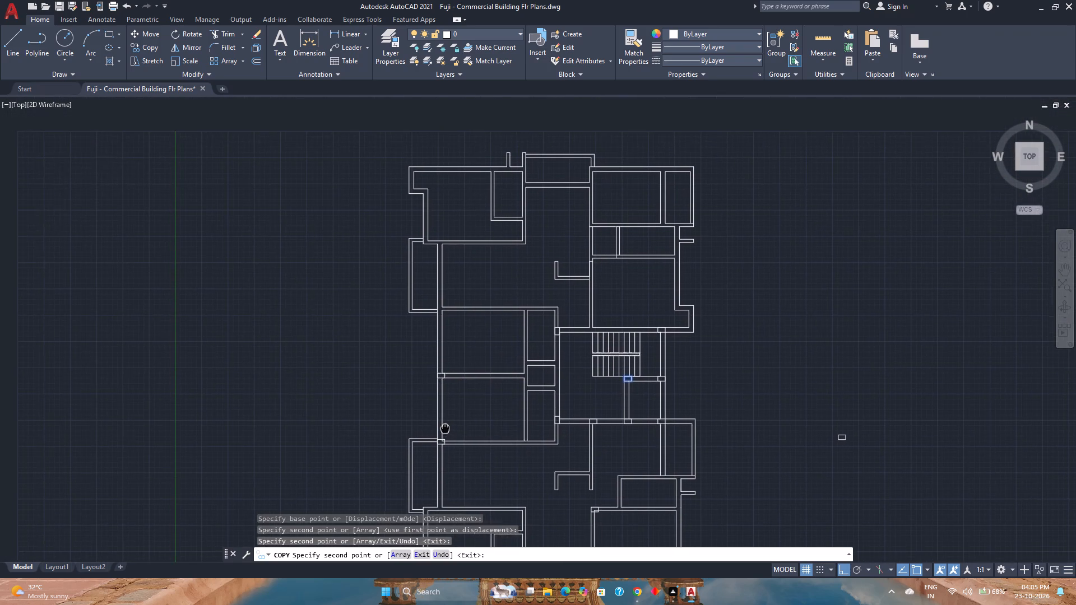
pyautogui.moveTo(445, 429); pyautogui.dragTo(446, 430, button='middle')
pyautogui.middleClick(446, 430)
pyautogui.scroll(3, 430, 307)
pyautogui.click(472, 330)
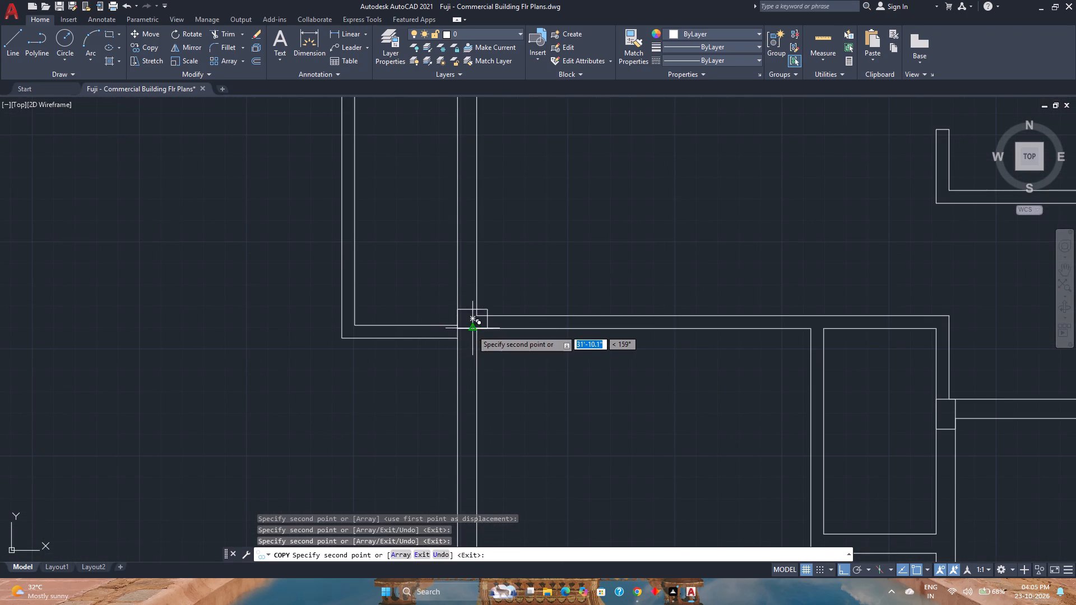
pyautogui.press('Escape')
# Rotate the northern copied column 270° about its centre so it lies along the west exterior wall.
pyautogui.scroll(-2, 487, 353)
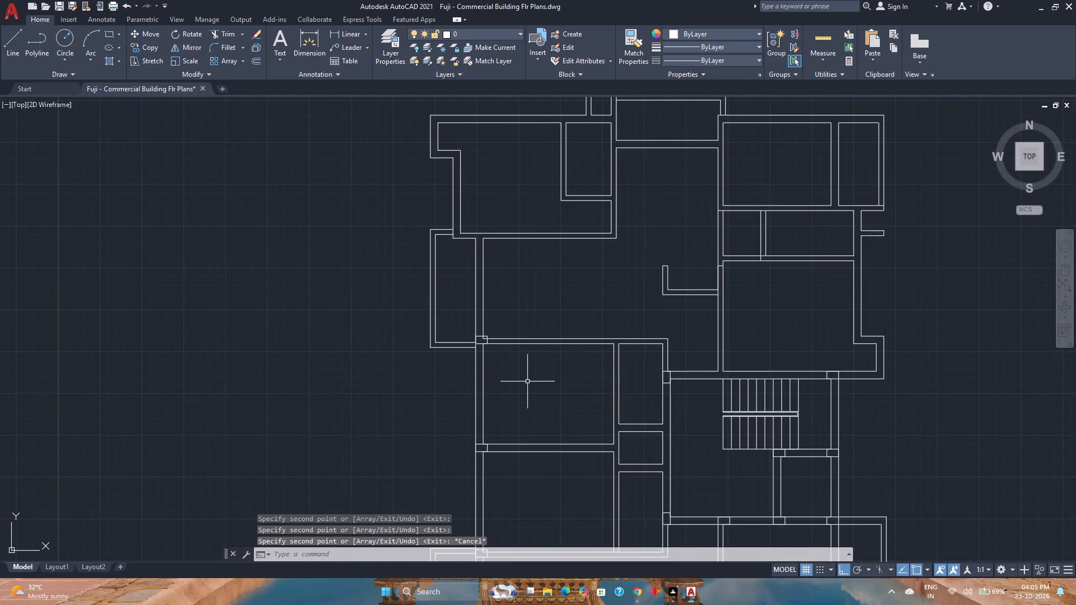
pyautogui.scroll(-2, 527, 381)
pyautogui.scroll(3, 512, 378)
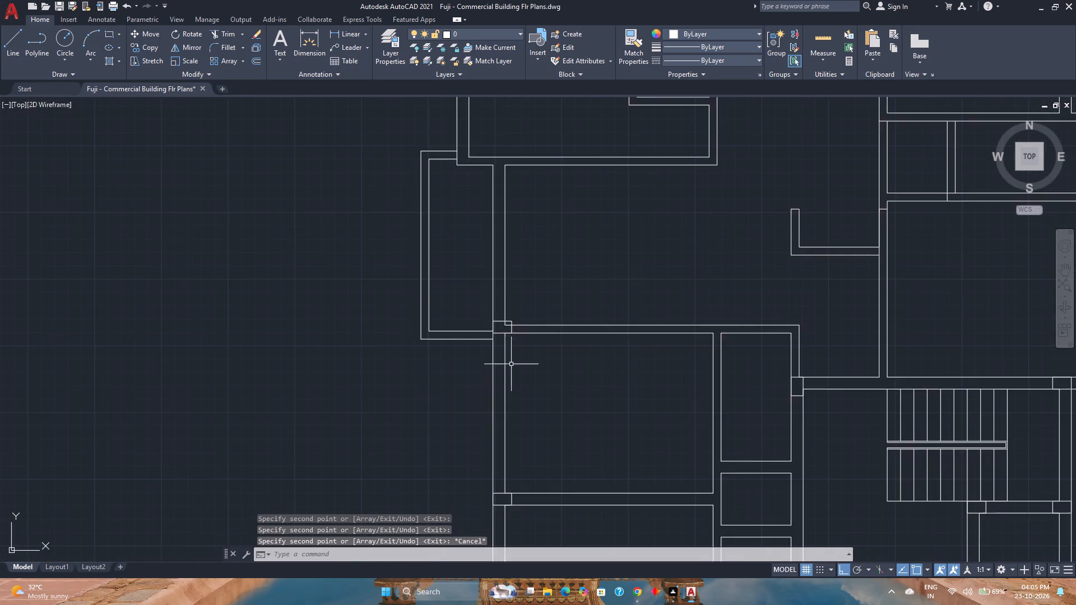
pyautogui.scroll(3, 505, 324)
pyautogui.click(482, 309)
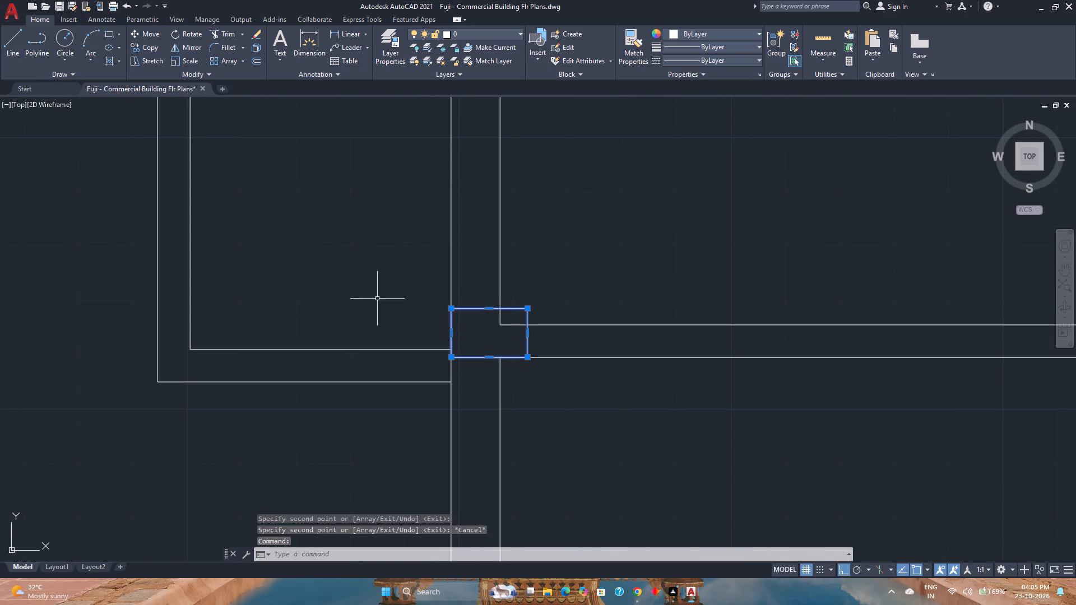
pyautogui.click(184, 31)
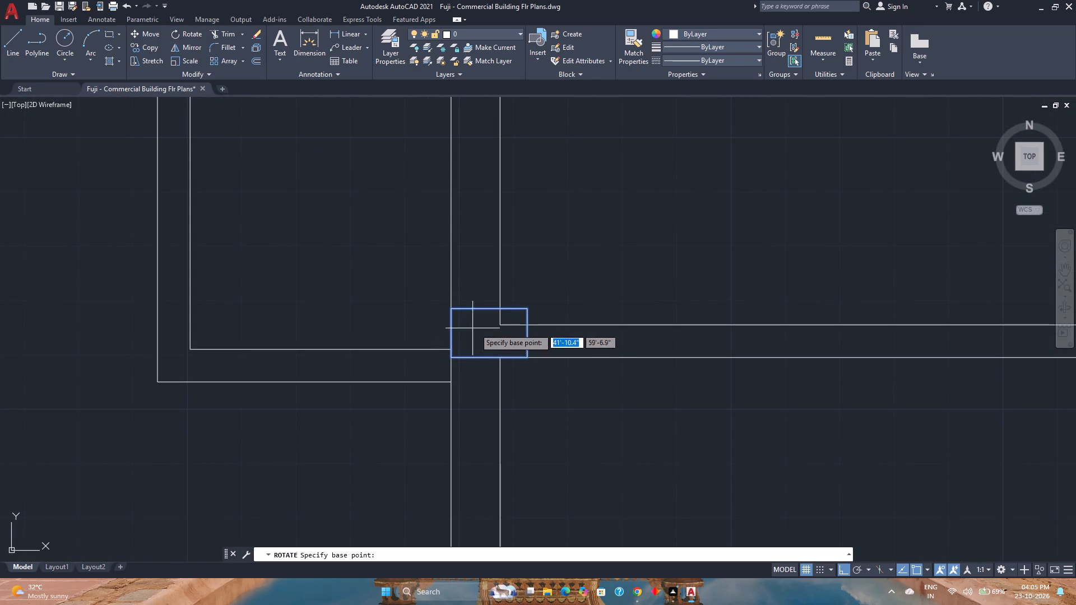
pyautogui.click(490, 335)
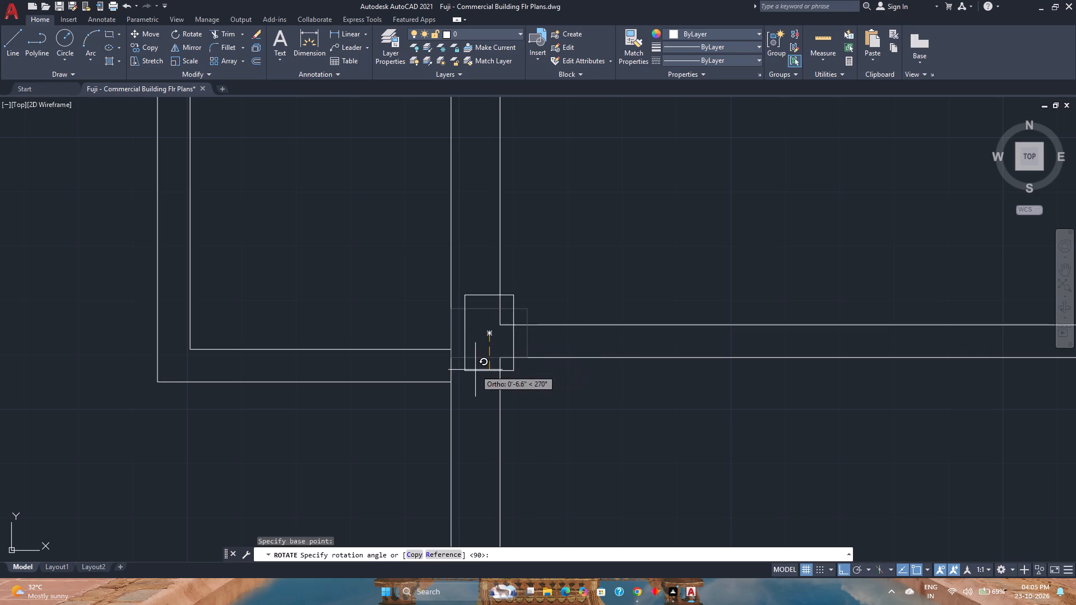
pyautogui.click(475, 370)
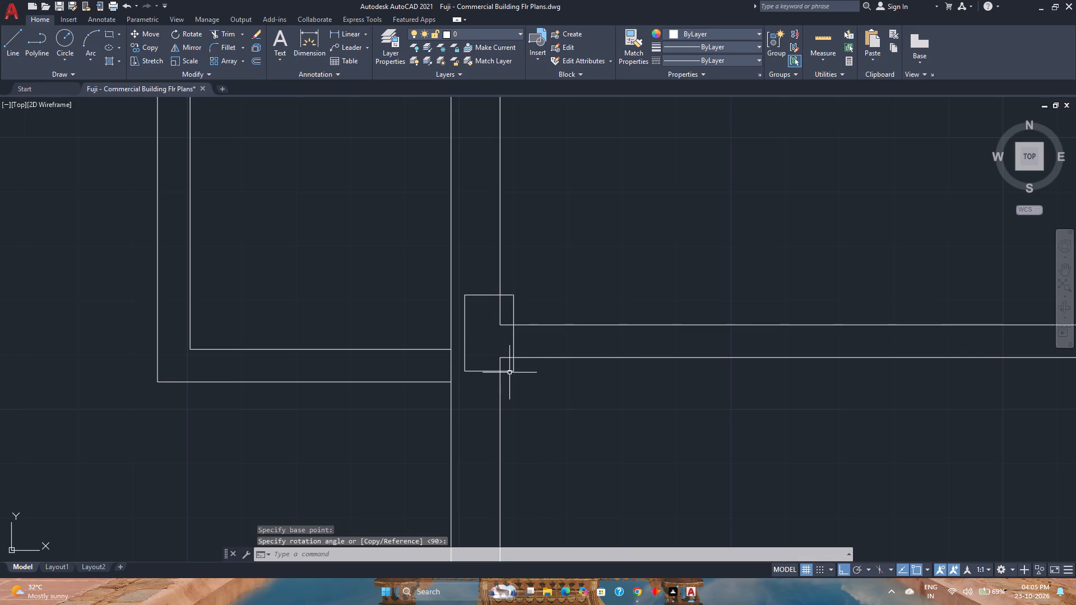
# Move the rotated column west until its east edge lines up with the inner face of the west exterior wall.
pyautogui.click(508, 371)
pyautogui.press('m')
pyautogui.press('Return')
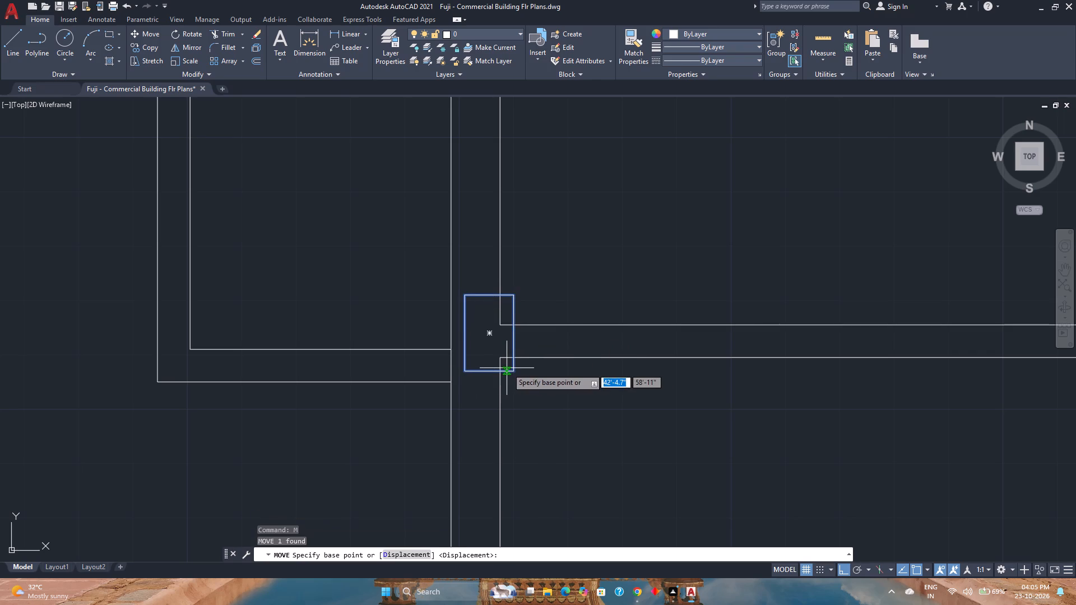
pyautogui.click(513, 326)
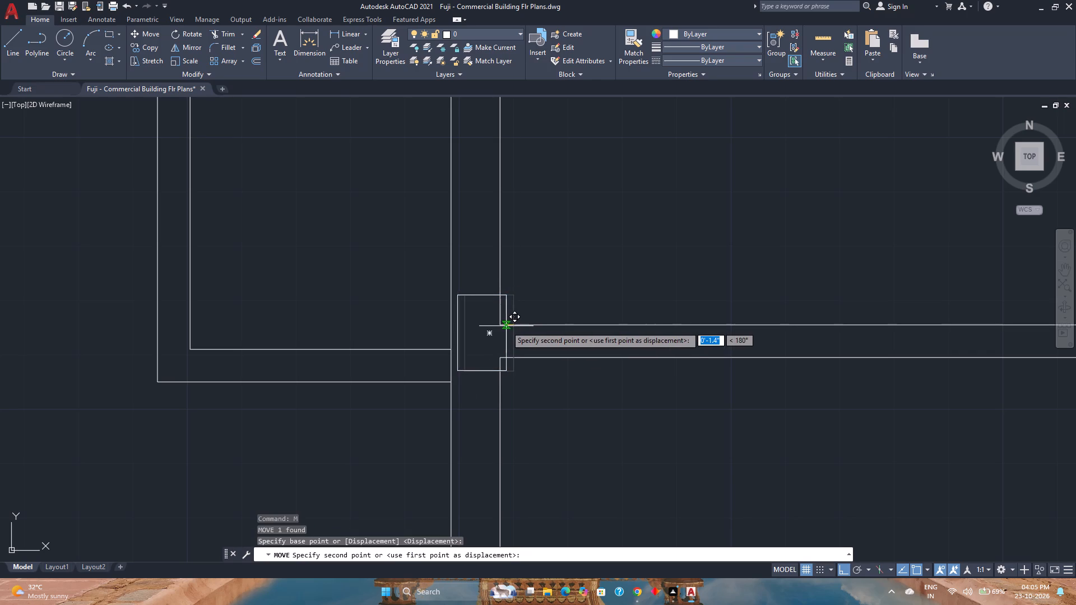
pyautogui.click(500, 325)
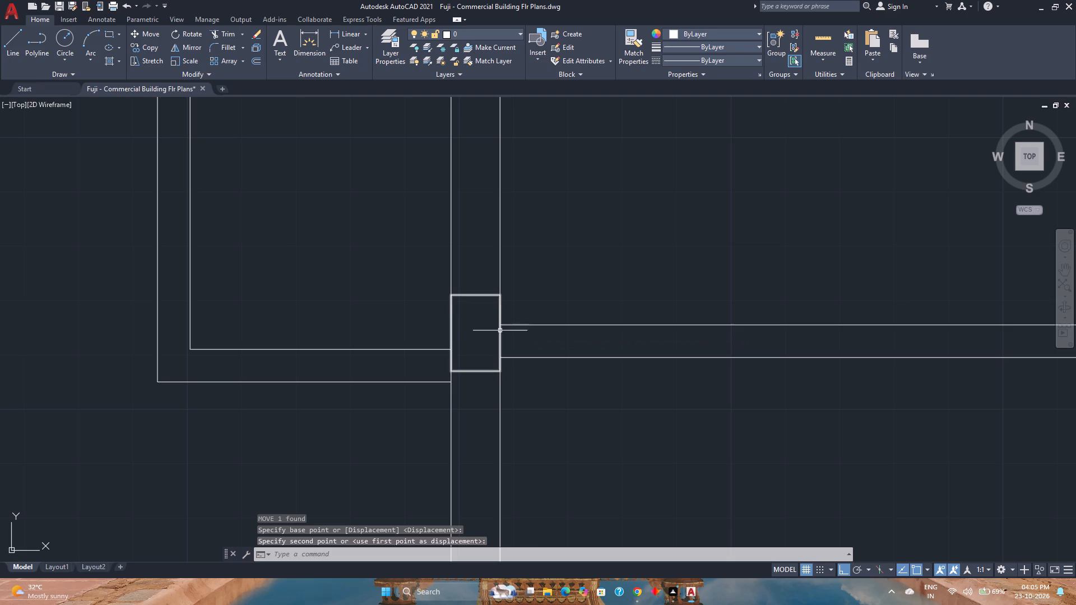
# Move the column by its east edge's midpoint to the midpoint between the two faces of the adjoining east-west wall.
pyautogui.click(479, 299)
pyautogui.click(475, 290)
pyautogui.press('m')
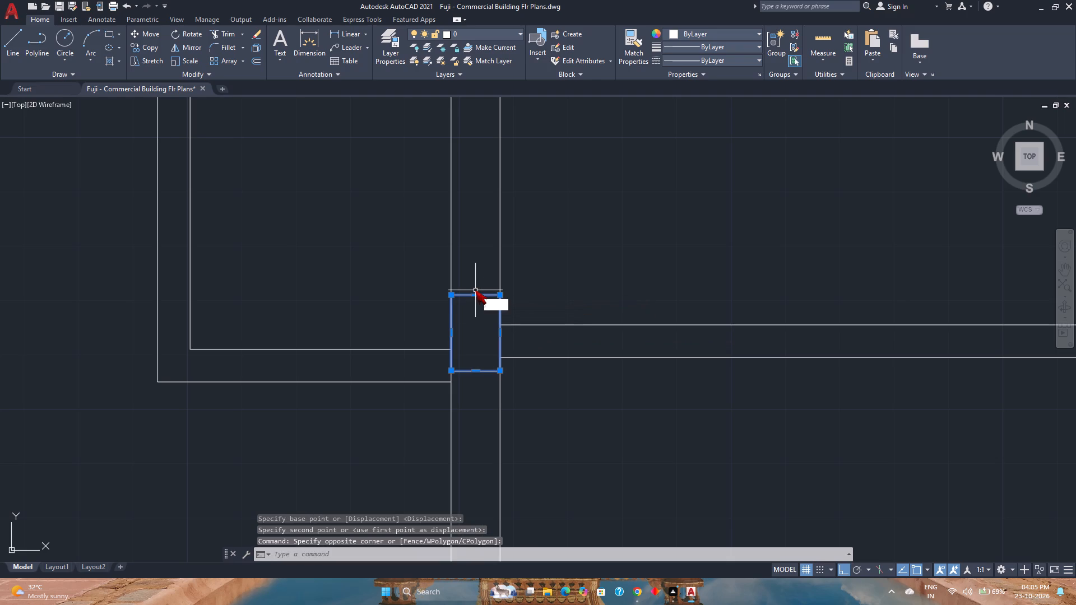
pyautogui.press('Return')
pyautogui.click(498, 332)
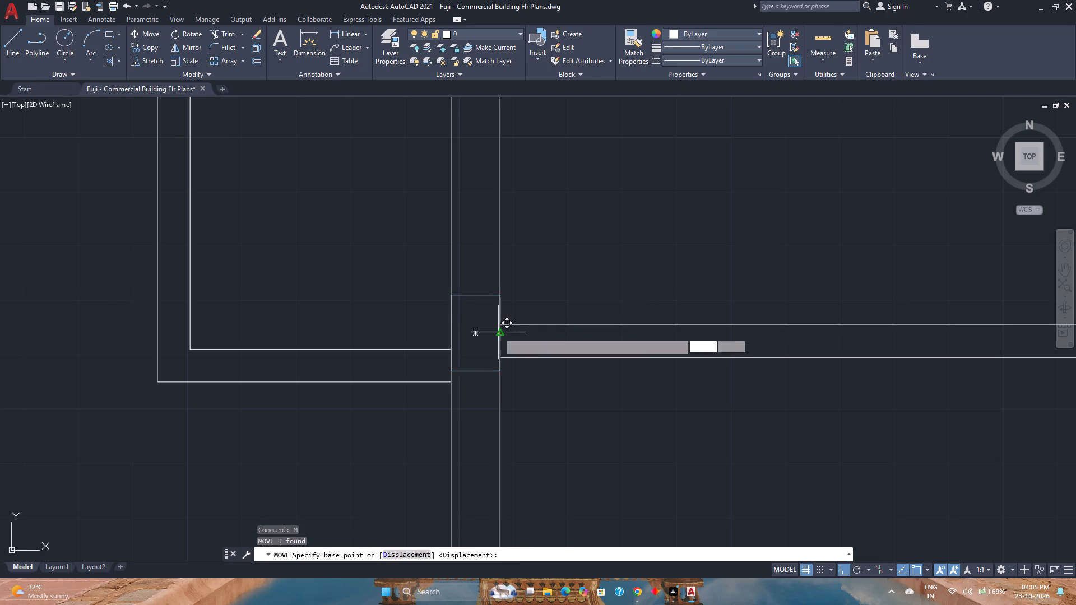
pyautogui.write('m2p')
pyautogui.press('Return')
pyautogui.click(502, 360)
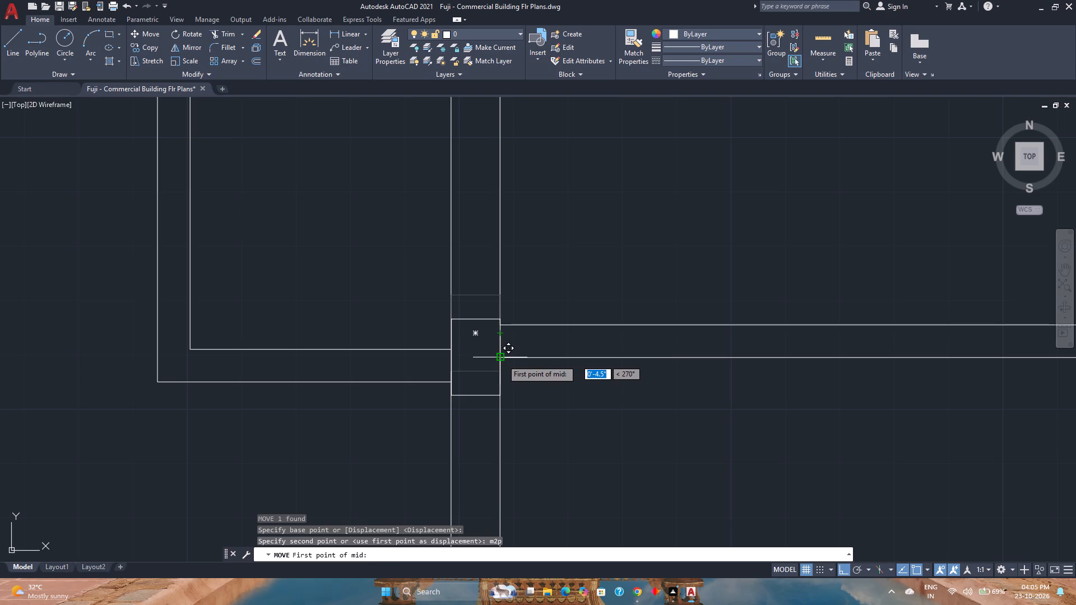
pyautogui.click(499, 327)
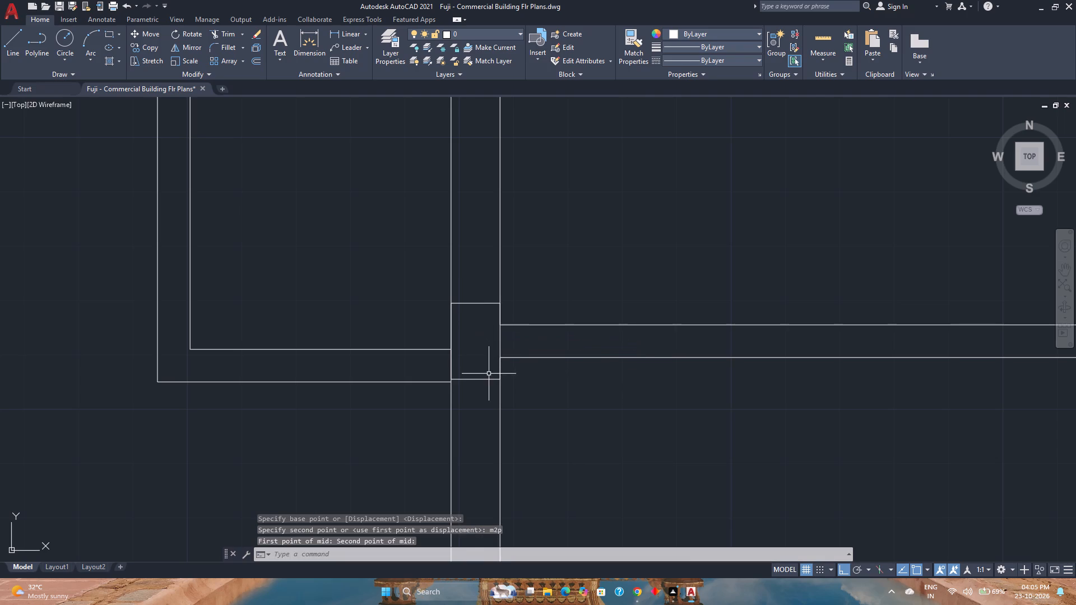
# Erase the copied column at the middle rooms' southern junction on the west exterior wall.
pyautogui.scroll(-4, 489, 374)
pyautogui.moveTo(503, 438); pyautogui.dragTo(513, 355, button='middle')
pyautogui.middleClick(527, 336)
pyautogui.middleClick(548, 314)
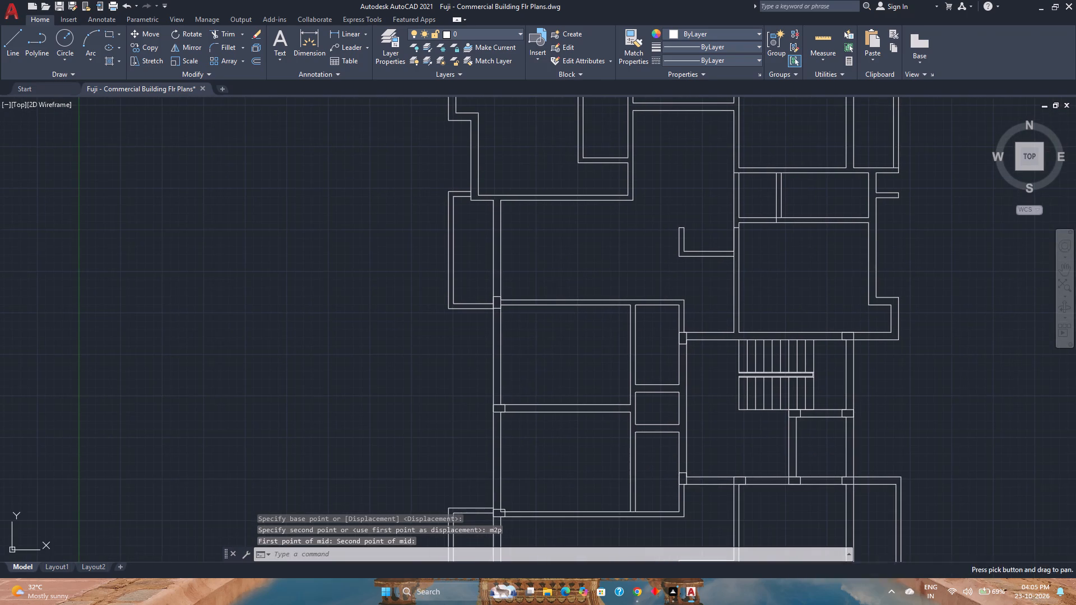
pyautogui.moveTo(506, 483); pyautogui.dragTo(512, 435, button='middle')
pyautogui.middleClick(519, 421)
pyautogui.moveTo(541, 391); pyautogui.dragTo(545, 386, button='middle')
pyautogui.middleClick(547, 383)
pyautogui.scroll(2, 531, 449)
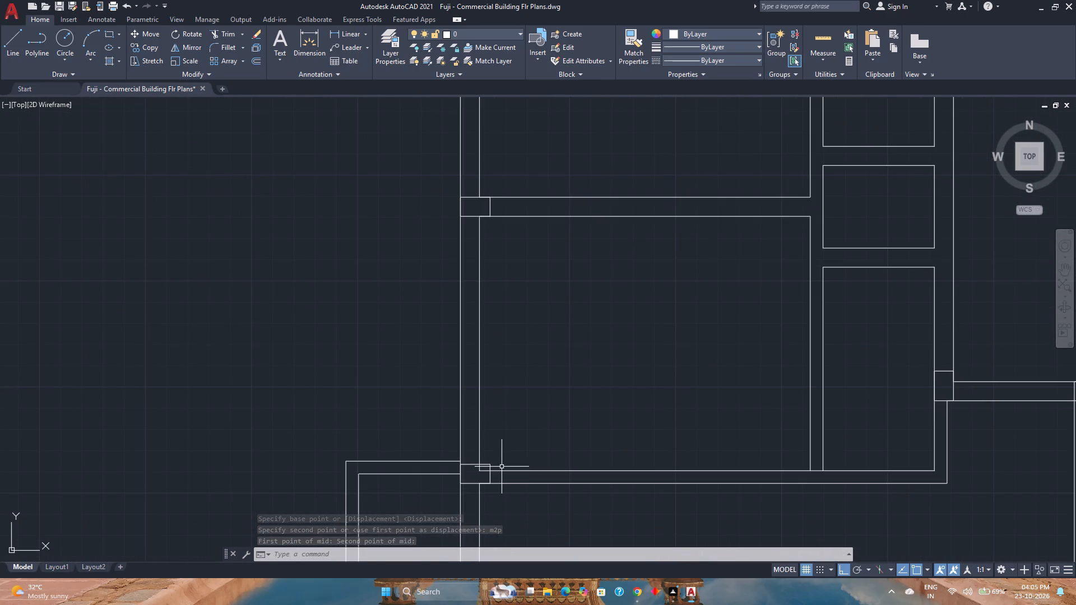
pyautogui.click(474, 466)
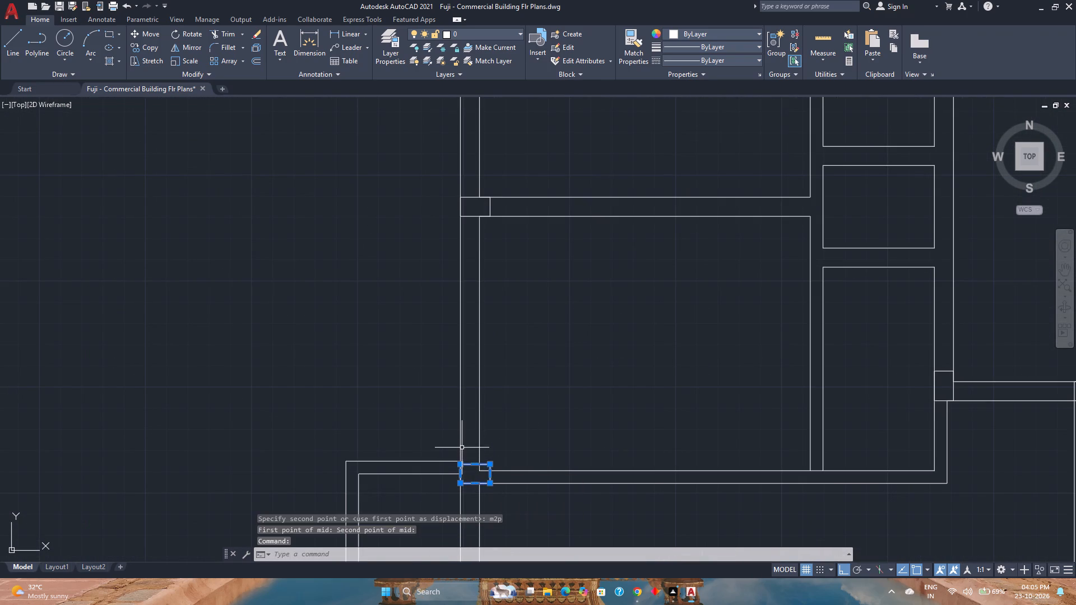
pyautogui.press('Delete')
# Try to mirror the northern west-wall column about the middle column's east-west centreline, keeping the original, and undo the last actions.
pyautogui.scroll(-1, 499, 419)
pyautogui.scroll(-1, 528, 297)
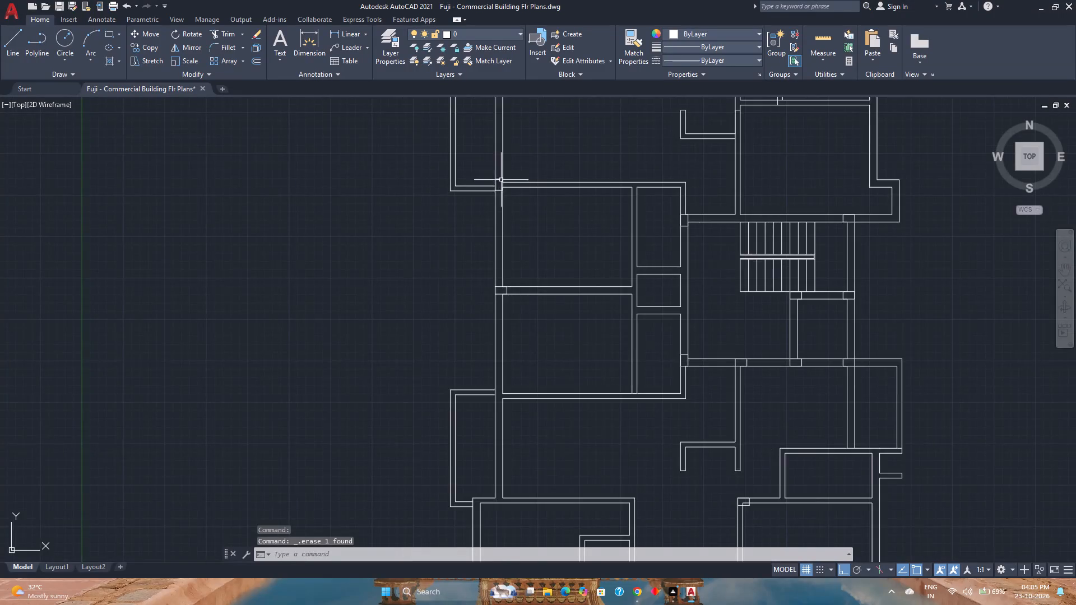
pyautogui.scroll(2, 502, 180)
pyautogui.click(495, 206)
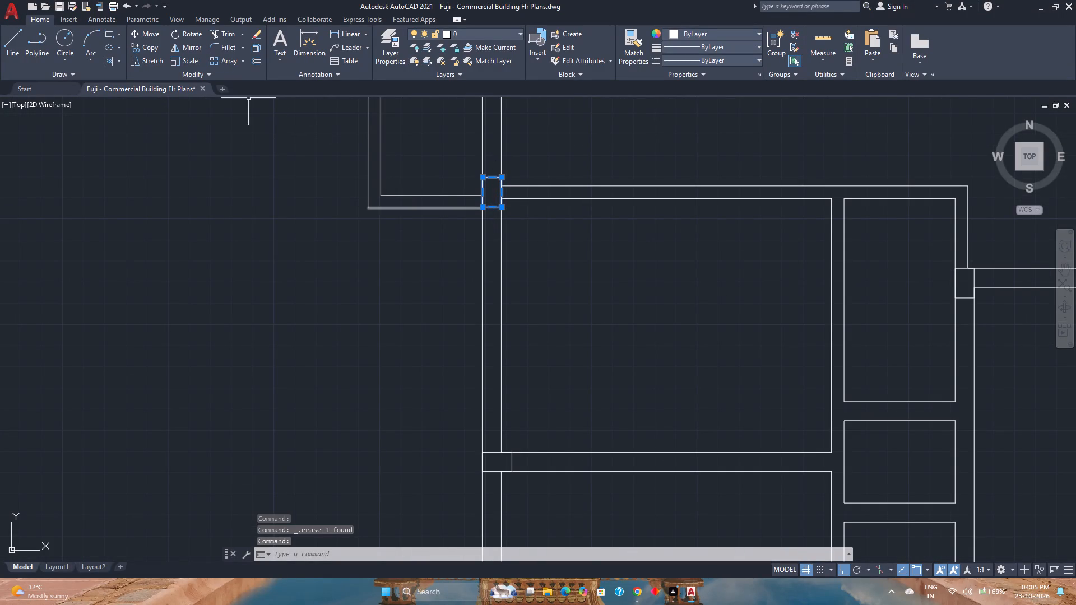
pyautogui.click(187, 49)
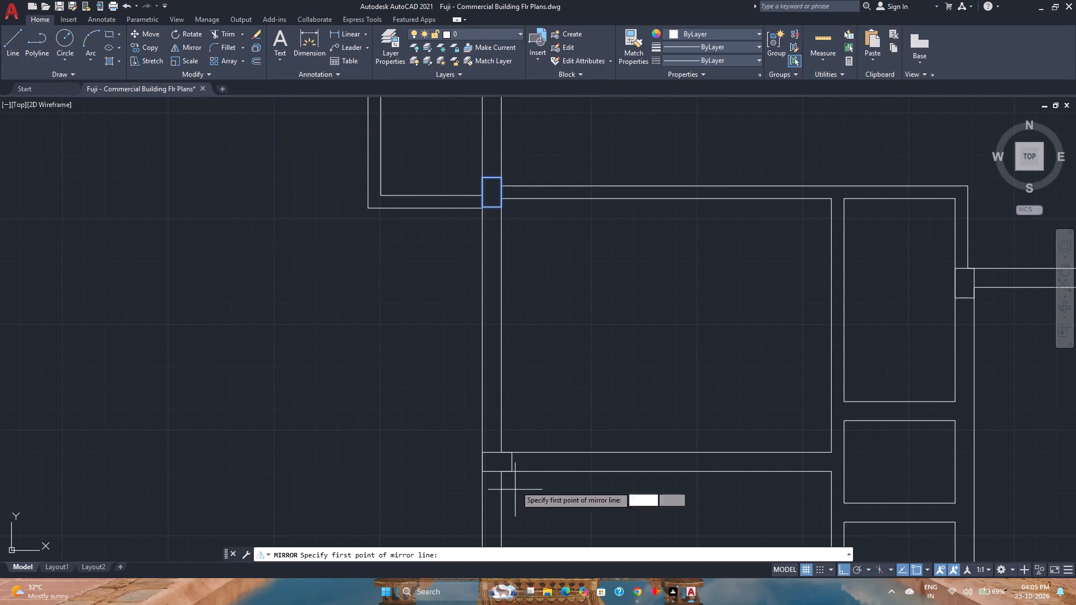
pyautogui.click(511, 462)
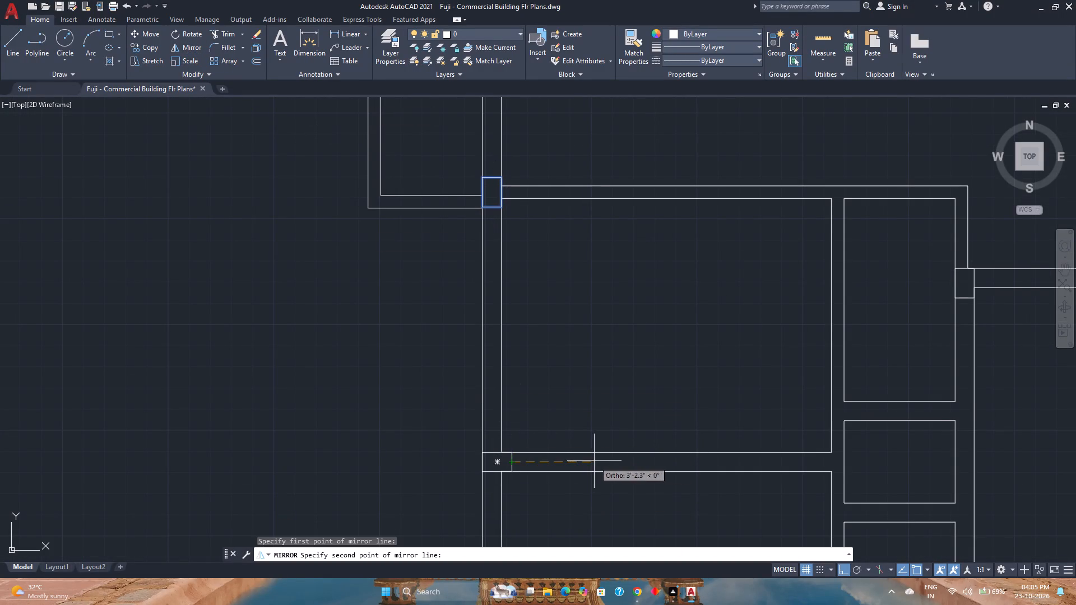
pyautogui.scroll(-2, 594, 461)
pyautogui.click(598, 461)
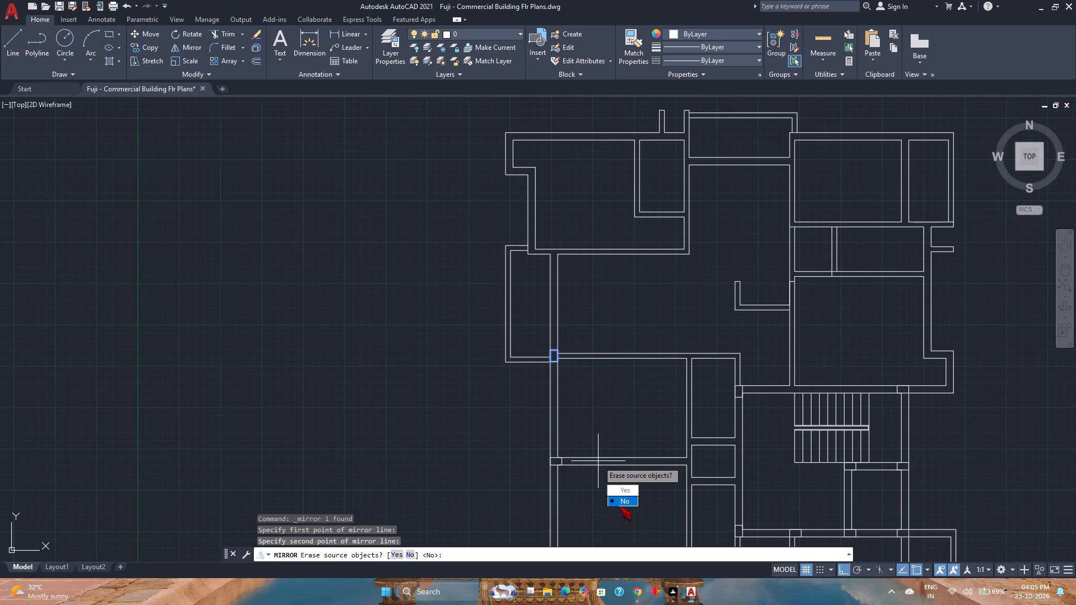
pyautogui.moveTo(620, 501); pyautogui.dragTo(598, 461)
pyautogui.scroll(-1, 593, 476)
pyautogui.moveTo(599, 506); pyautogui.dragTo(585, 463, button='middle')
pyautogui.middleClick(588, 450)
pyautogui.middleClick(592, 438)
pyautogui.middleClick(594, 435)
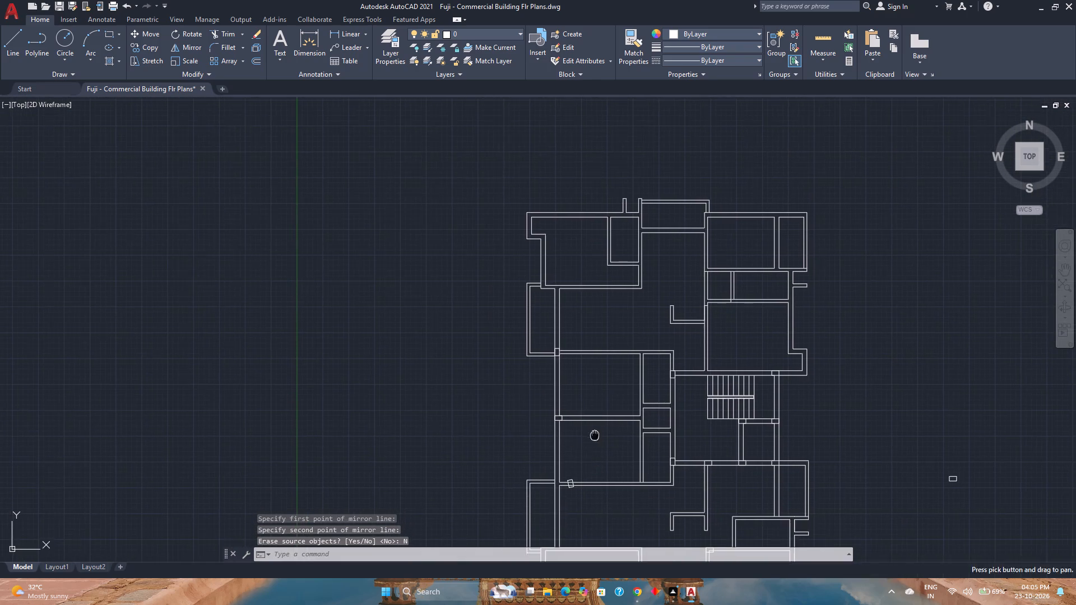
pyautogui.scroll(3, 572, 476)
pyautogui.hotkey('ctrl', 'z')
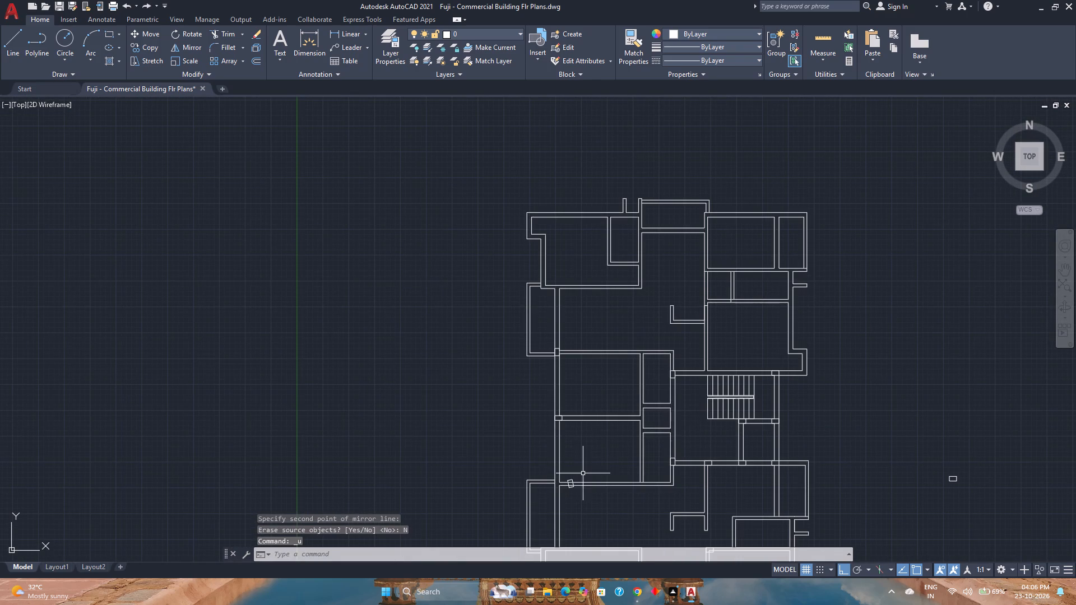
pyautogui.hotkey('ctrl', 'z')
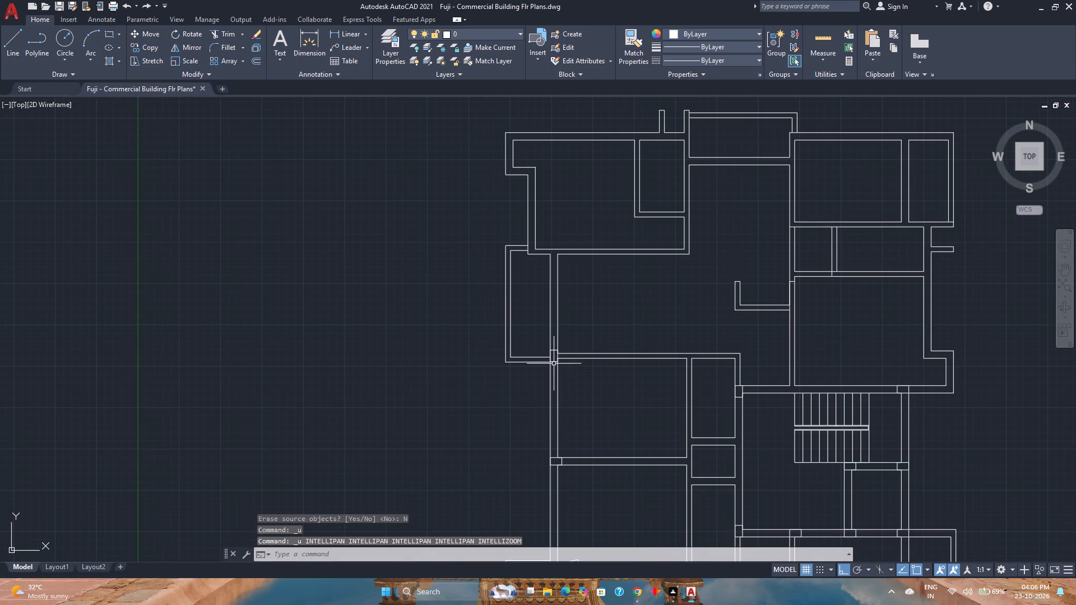
# Mirror the northern west-wall column to the southern junction about the middle column's east-west centreline, keeping the original.
pyautogui.click(554, 361)
pyautogui.write('mi')
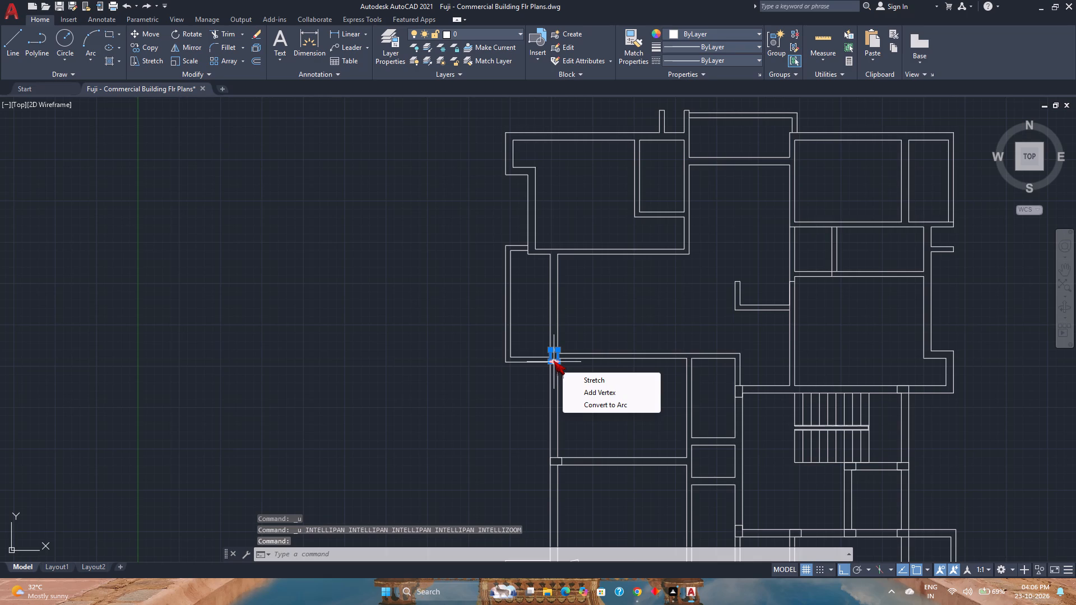
pyautogui.click(200, 50)
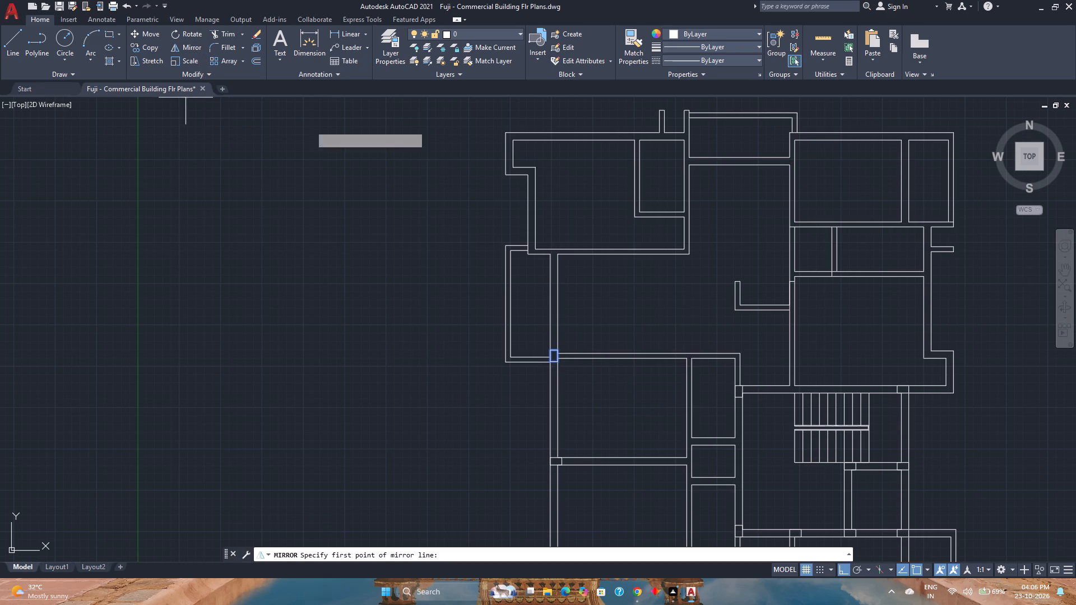
pyautogui.scroll(-1, 573, 499)
pyautogui.moveTo(573, 499); pyautogui.dragTo(579, 425, button='middle')
pyautogui.middleClick(581, 423)
pyautogui.scroll(2, 596, 416)
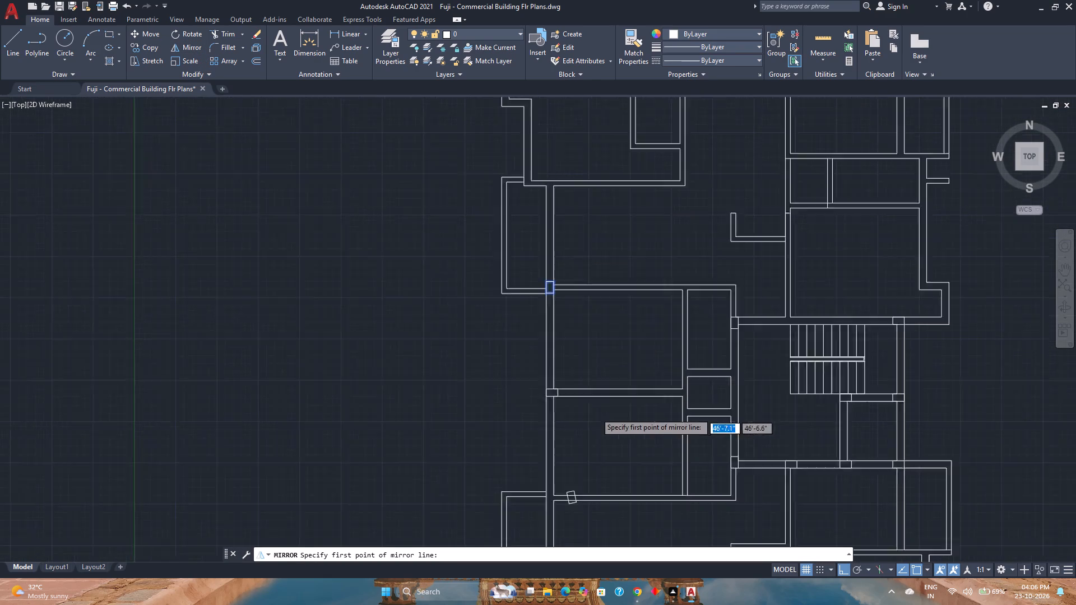
pyautogui.click(537, 379)
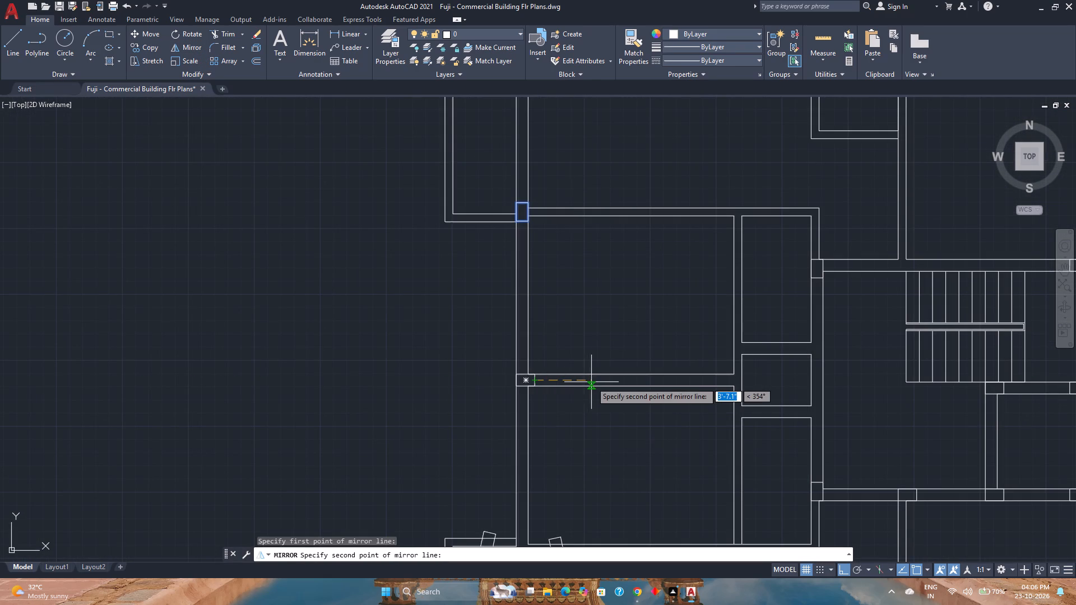
pyautogui.scroll(-2, 624, 382)
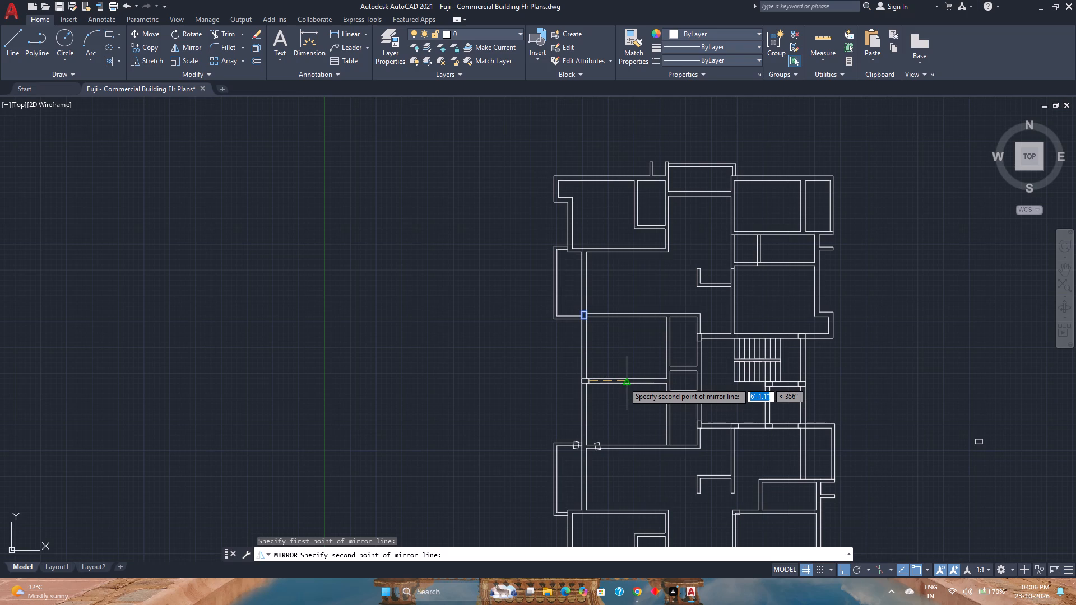
pyautogui.scroll(1, 624, 382)
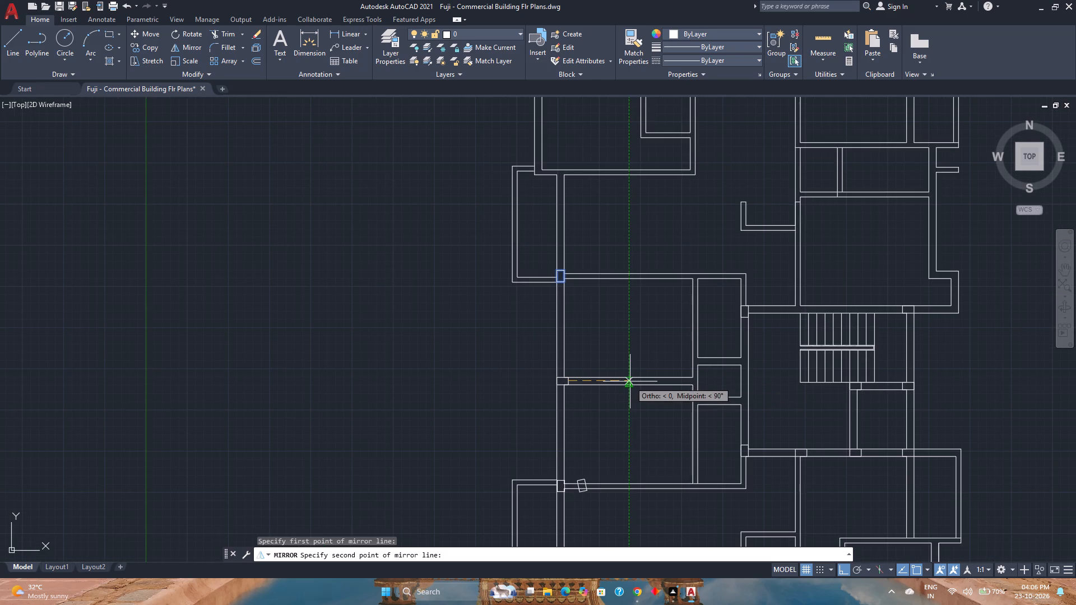
pyautogui.scroll(4, 630, 381)
pyautogui.click(629, 383)
pyautogui.scroll(-3, 629, 383)
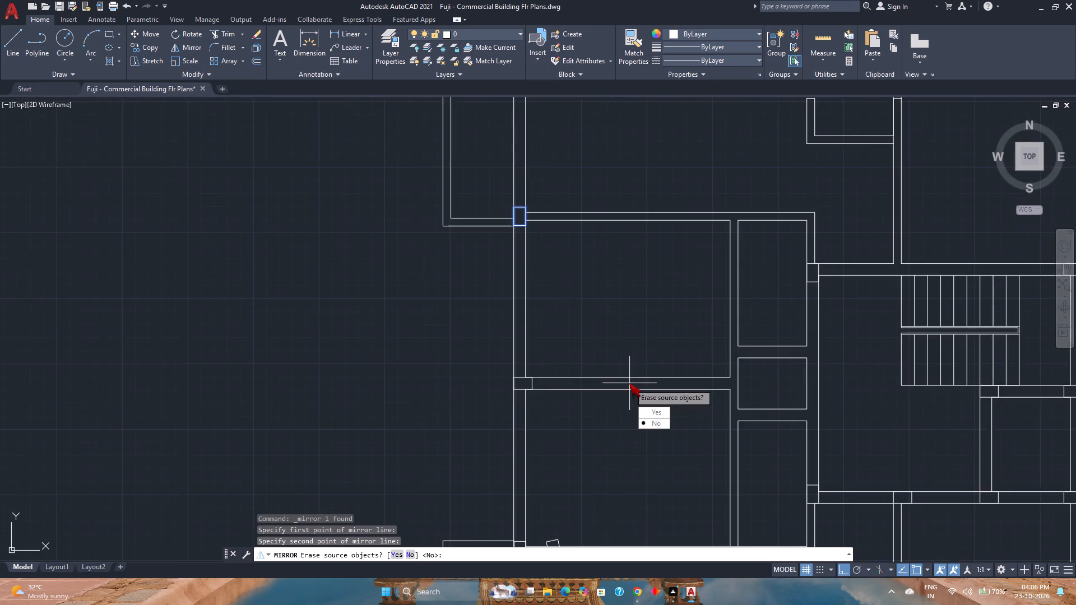
pyautogui.scroll(-1, 629, 383)
pyautogui.moveTo(645, 422); pyautogui.dragTo(629, 383)
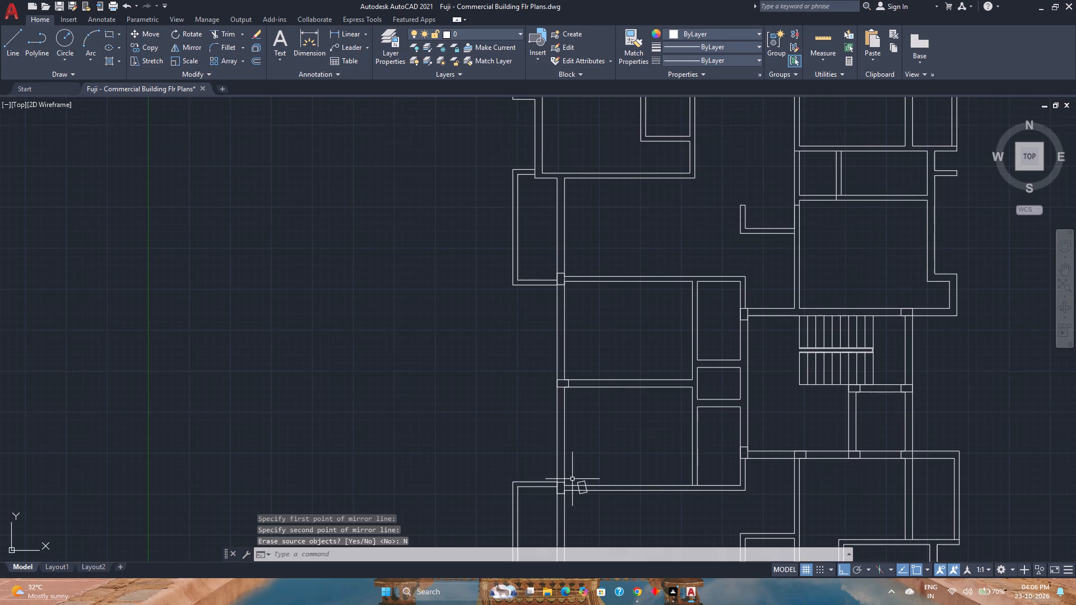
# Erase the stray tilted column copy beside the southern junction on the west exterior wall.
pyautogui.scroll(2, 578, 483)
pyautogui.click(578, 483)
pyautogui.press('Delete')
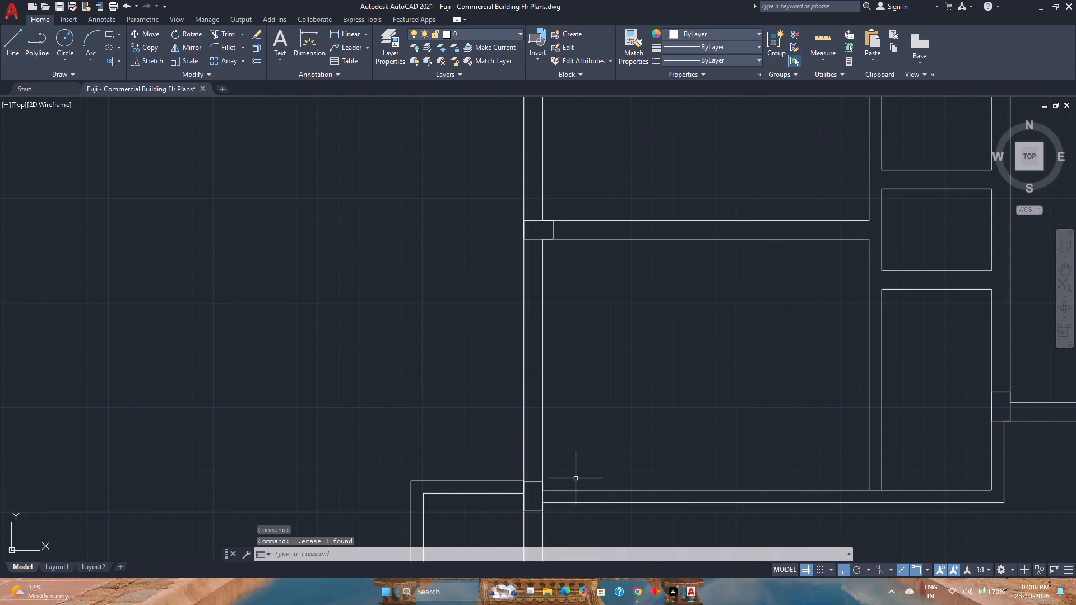
# Examine how the southern and northern columns on the west exterior wall sit against the adjoining walls.
pyautogui.scroll(-3, 576, 478)
pyautogui.scroll(3, 572, 510)
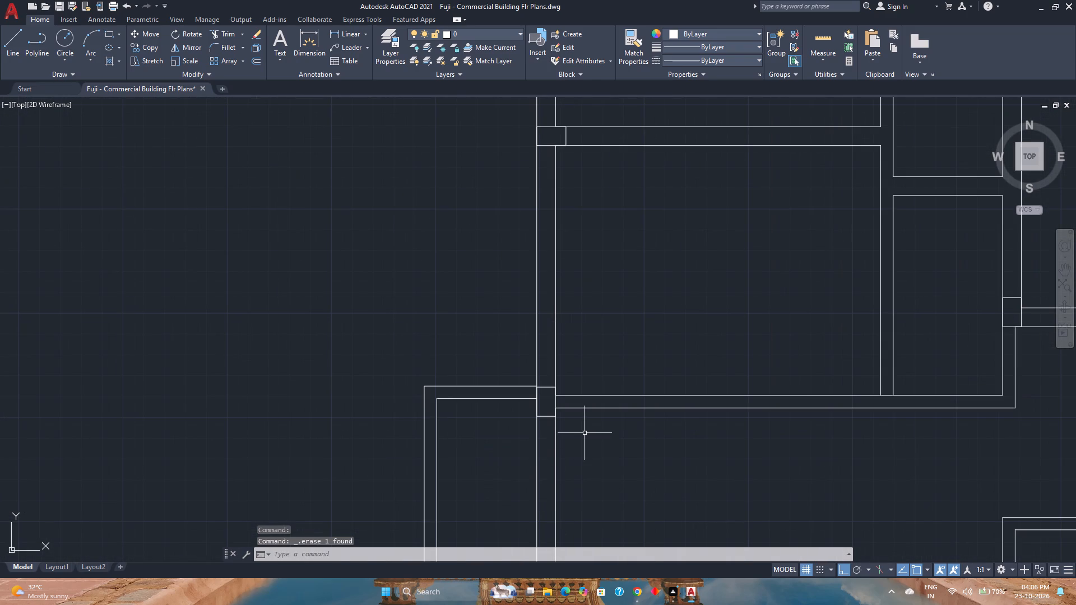
pyautogui.scroll(-1, 585, 432)
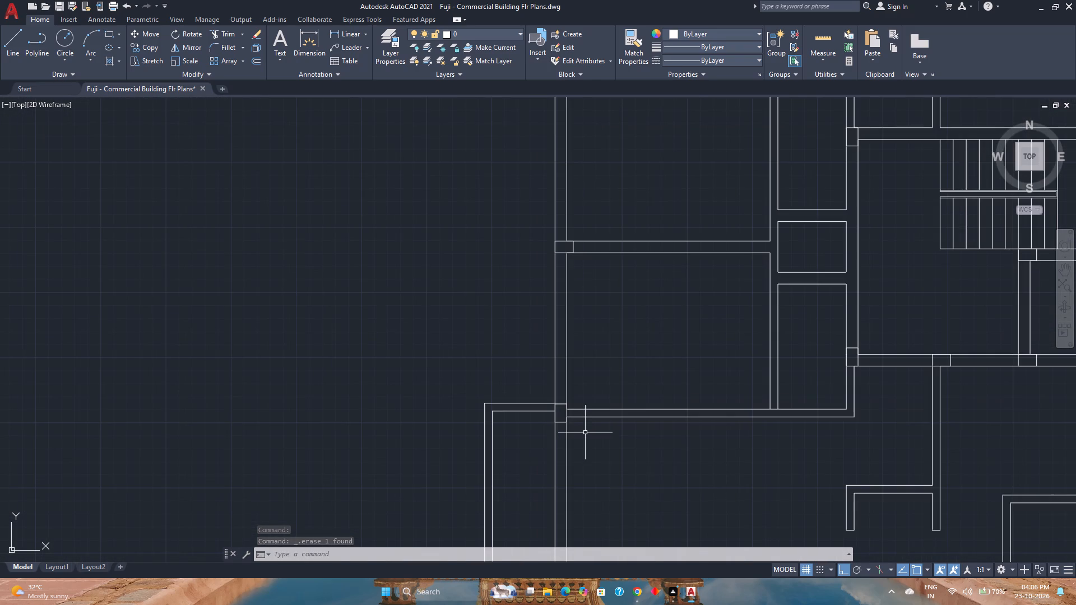
pyautogui.scroll(-2, 585, 432)
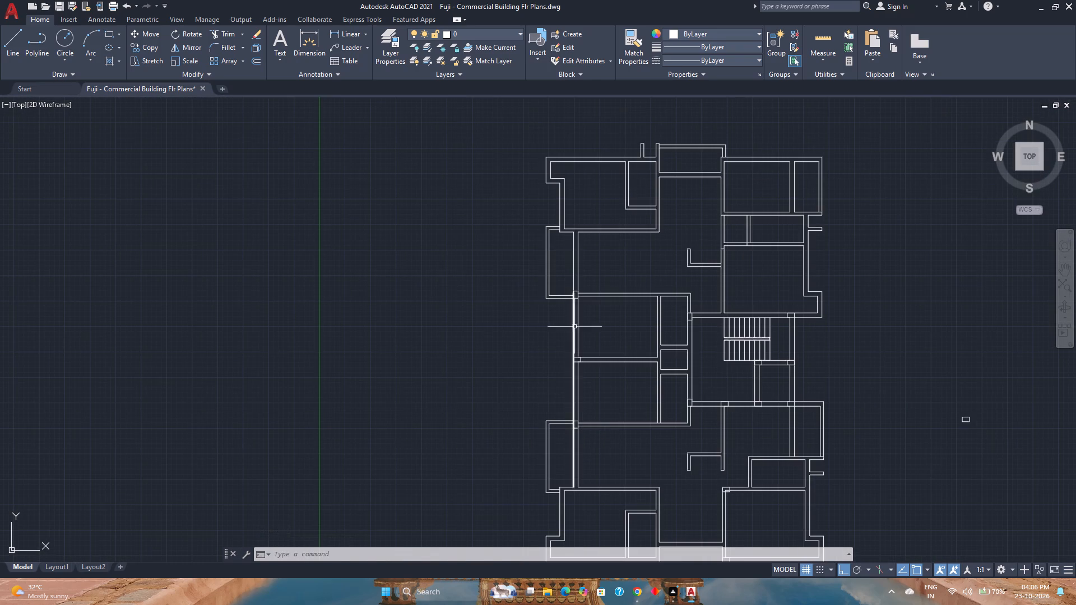
pyautogui.scroll(5, 581, 289)
pyautogui.scroll(1, 536, 399)
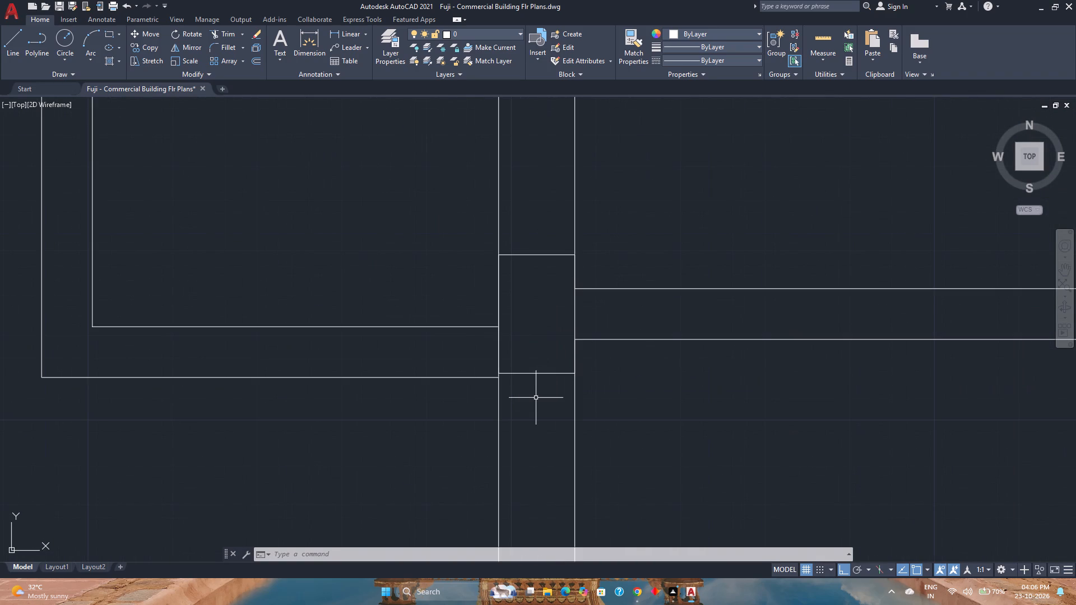
pyautogui.click(536, 398)
pyautogui.click(530, 361)
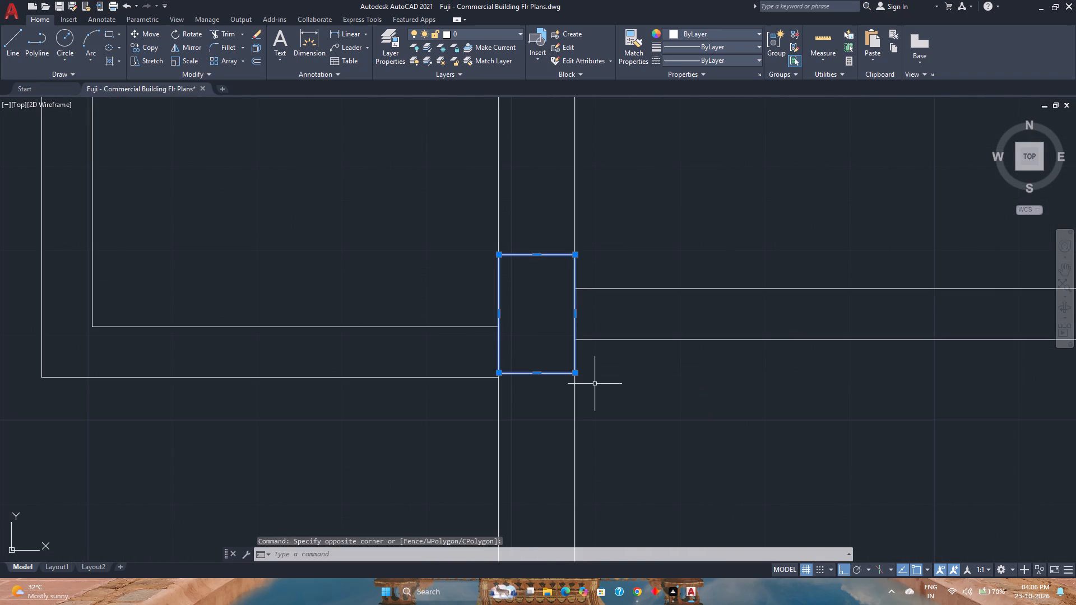
pyautogui.scroll(-5, 595, 382)
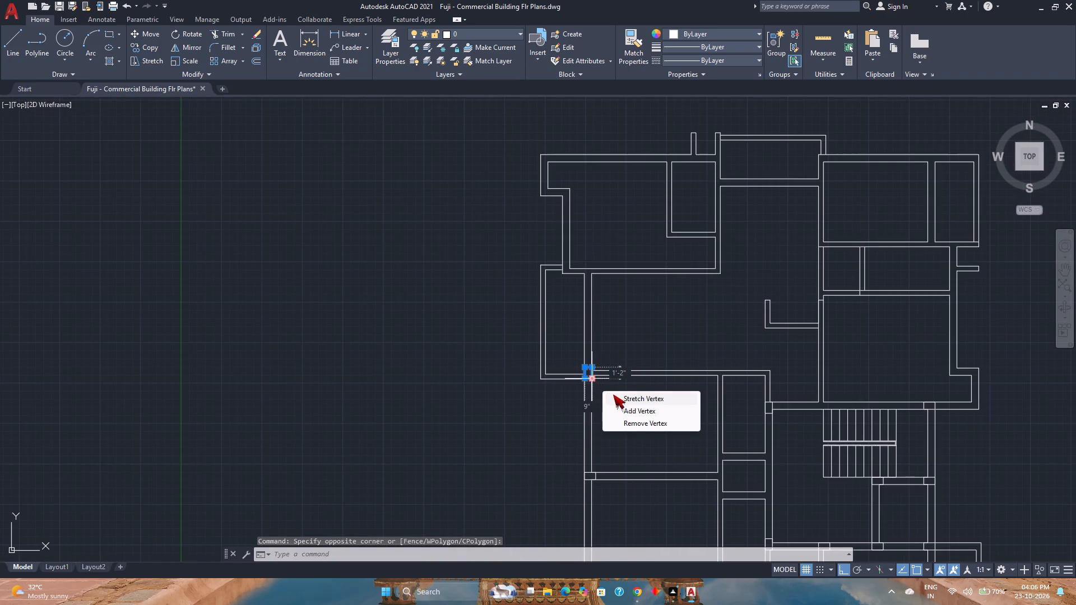
pyautogui.press('Escape')
pyautogui.press('Escape')
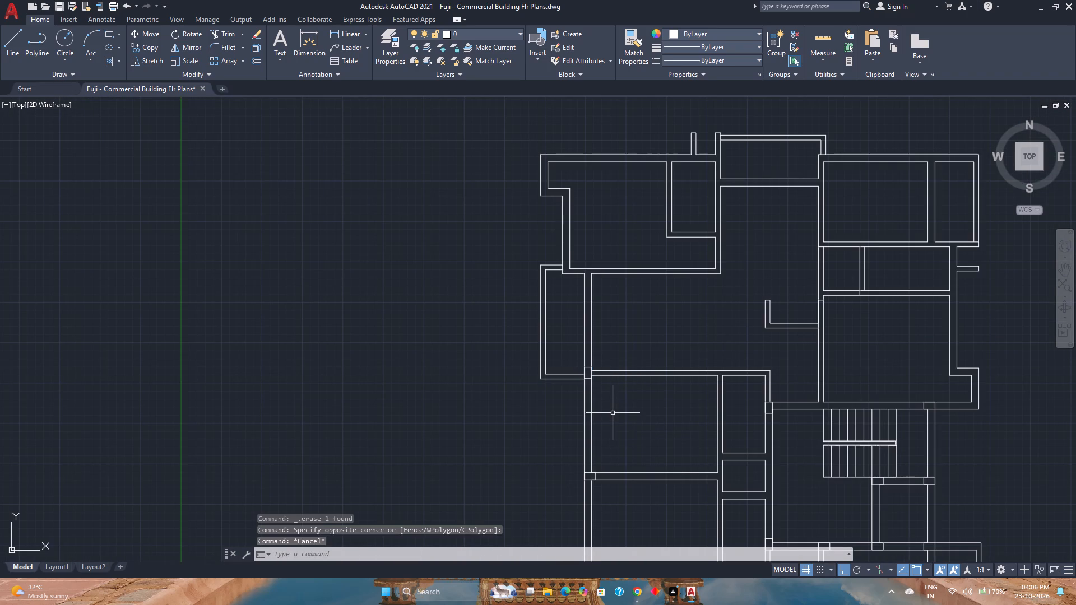
# Copy the southern west-wall column straight south to the junction with the southwest room's north wall, aligned with the wall's inner face.
pyautogui.scroll(-1, 613, 413)
pyautogui.moveTo(607, 467); pyautogui.dragTo(598, 425, button='middle')
pyautogui.moveTo(598, 422); pyautogui.dragTo(598, 412, button='middle')
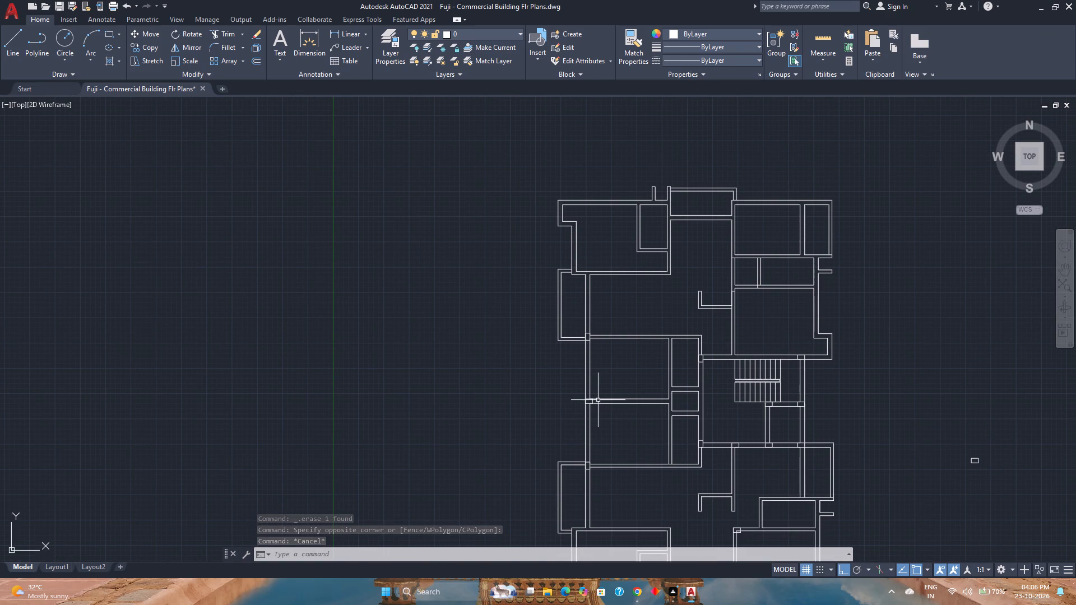
pyautogui.moveTo(610, 459); pyautogui.dragTo(593, 404, button='middle')
pyautogui.middleClick(593, 404)
pyautogui.middleClick(593, 404)
pyautogui.moveTo(594, 398); pyautogui.dragTo(600, 382, button='middle')
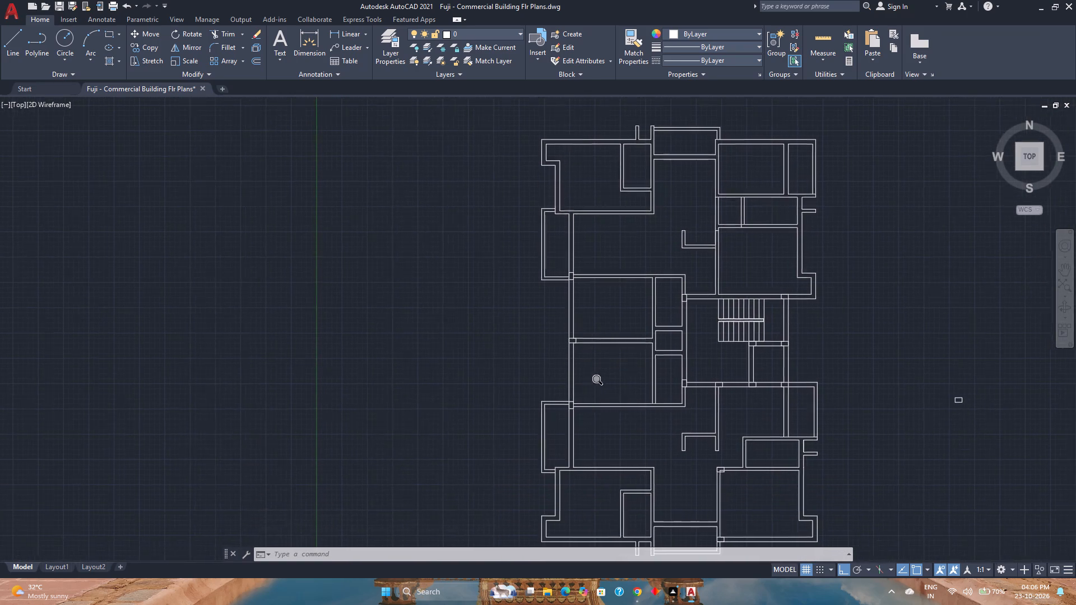
pyautogui.scroll(3, 542, 491)
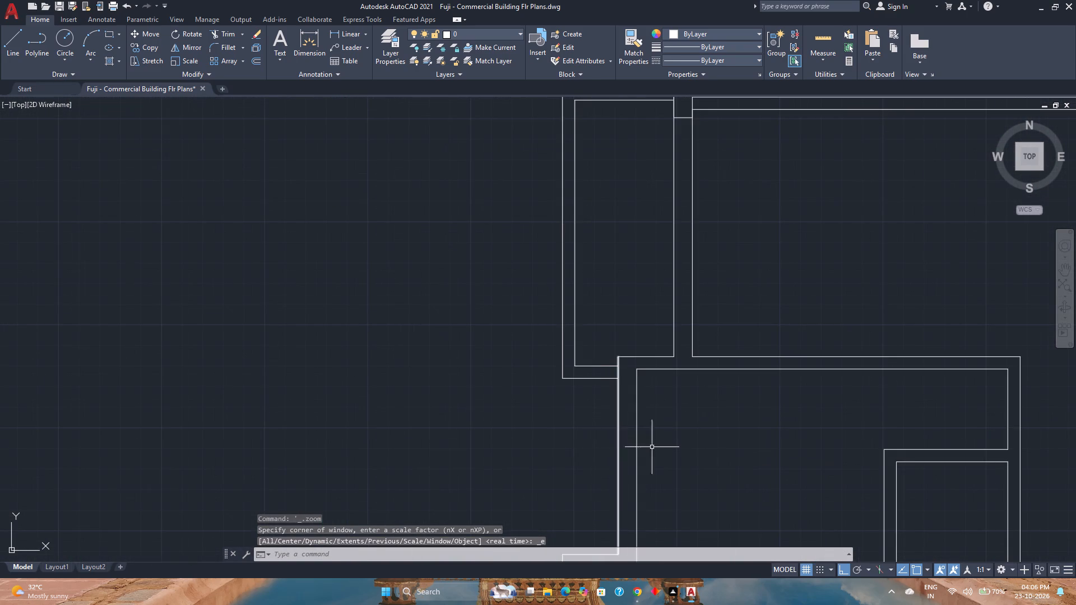
pyautogui.scroll(-2, 694, 441)
pyautogui.moveTo(717, 524); pyautogui.dragTo(710, 439, button='middle')
pyautogui.middleClick(710, 439)
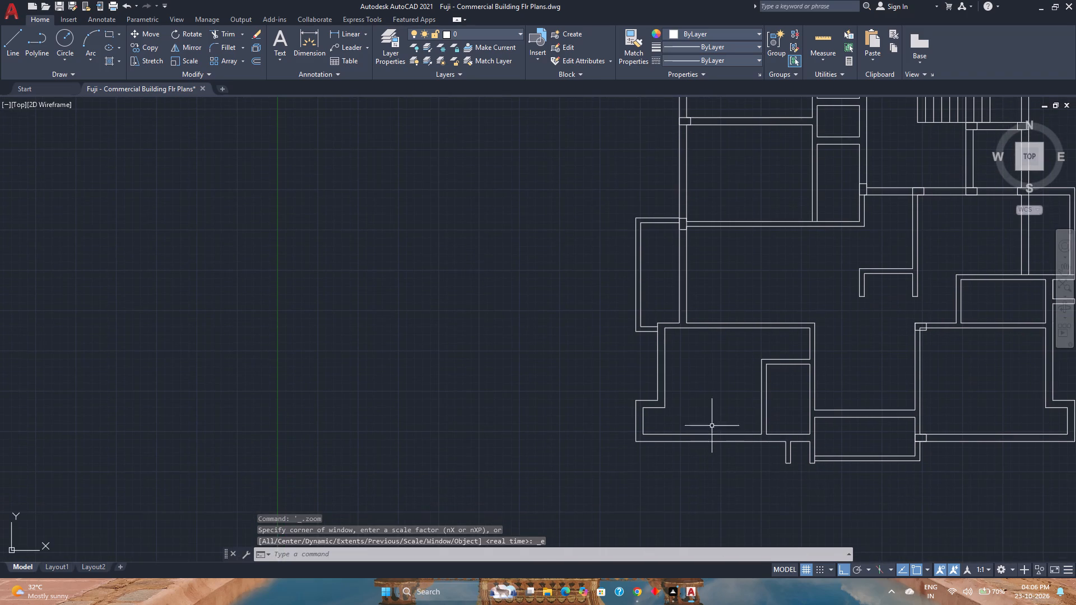
pyautogui.click(685, 230)
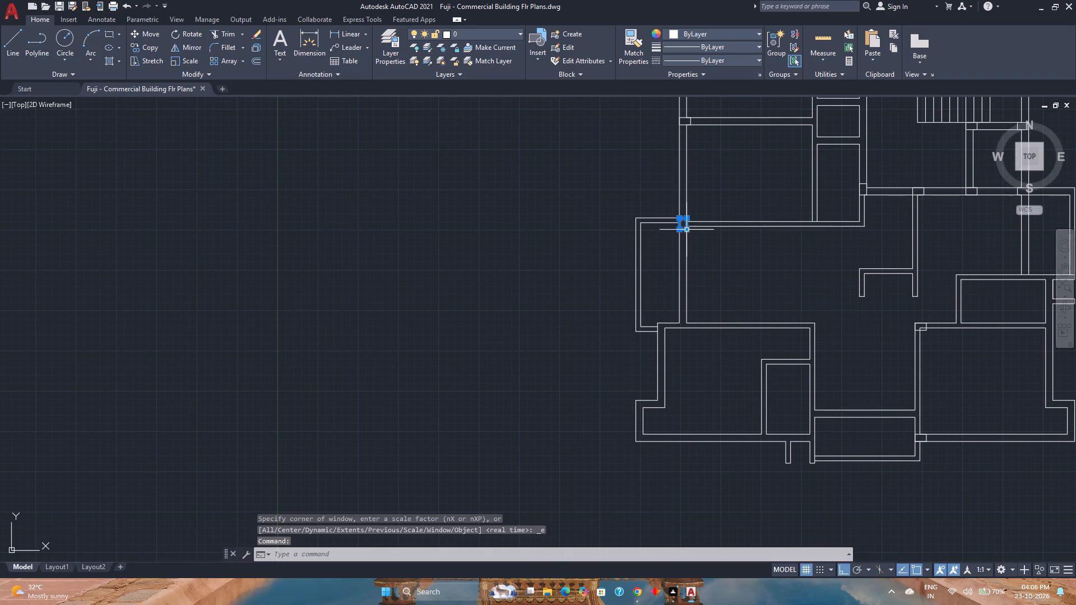
pyautogui.scroll(2, 659, 254)
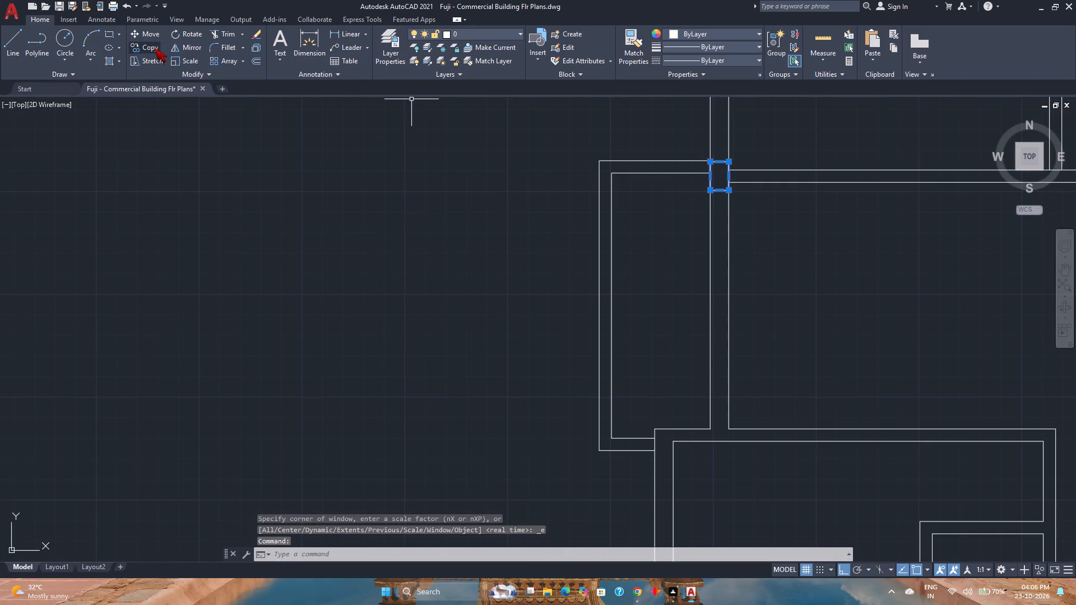
pyautogui.click(155, 48)
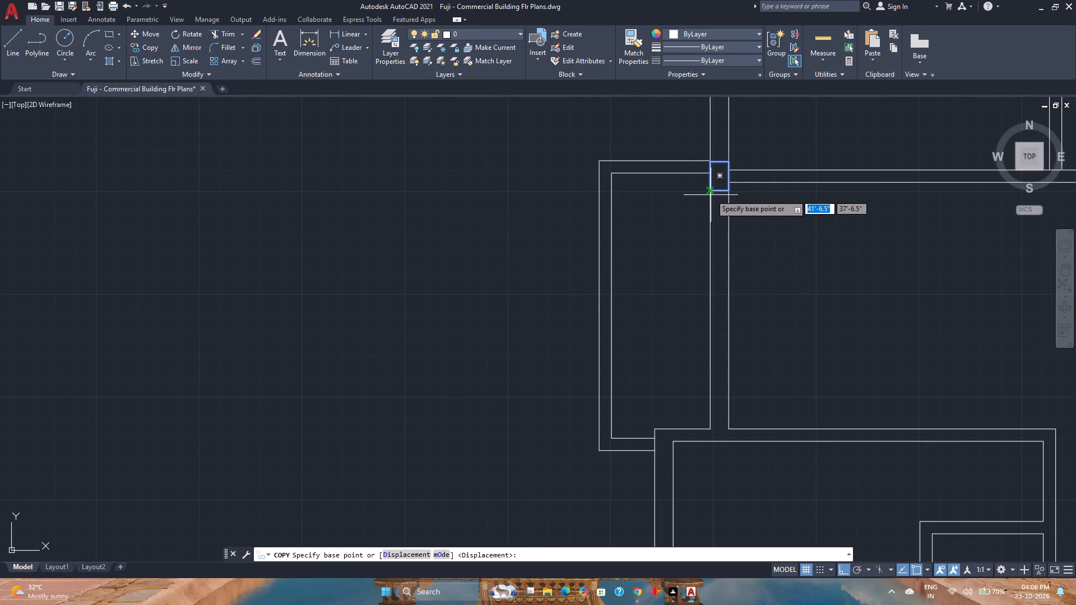
pyautogui.click(711, 194)
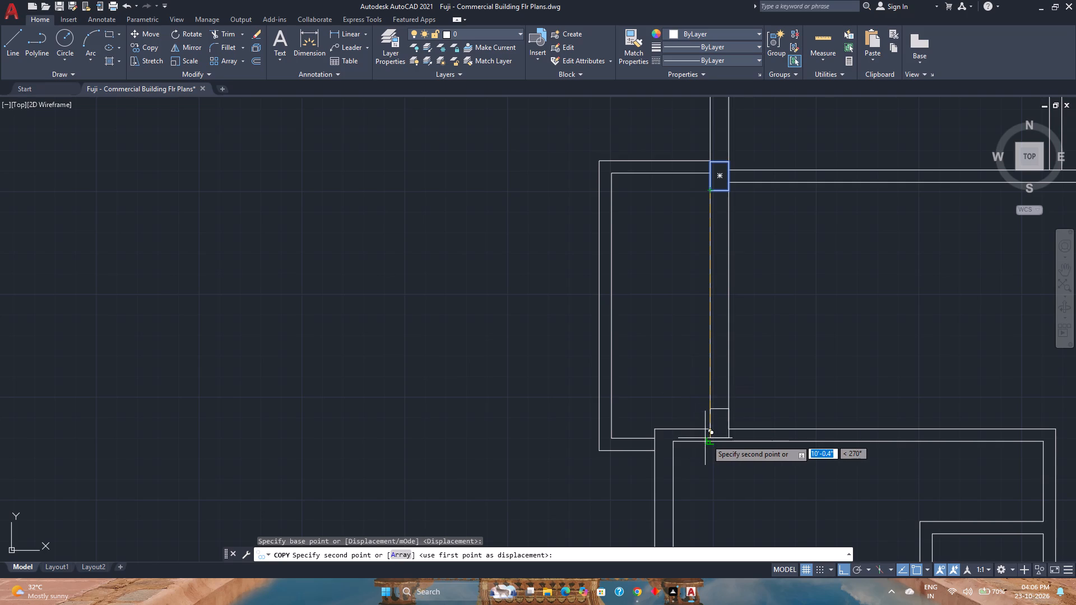
pyautogui.click(709, 441)
pyautogui.press('Escape')
# Copy that junction column straight south onto the outer face of the southwest room's south exterior wall.
pyautogui.scroll(2, 717, 438)
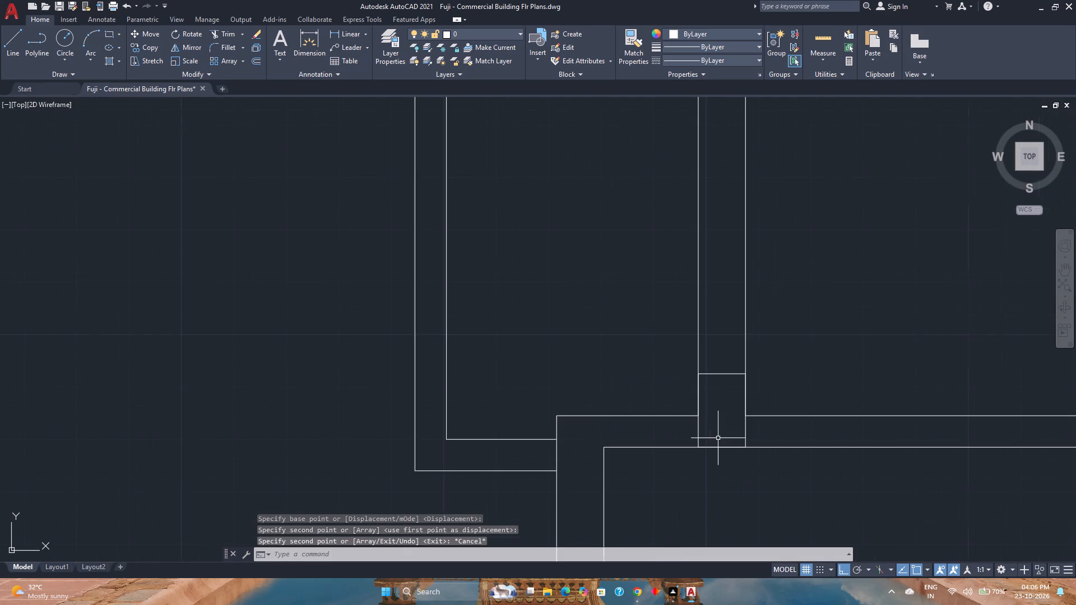
pyautogui.click(749, 435)
pyautogui.click(738, 435)
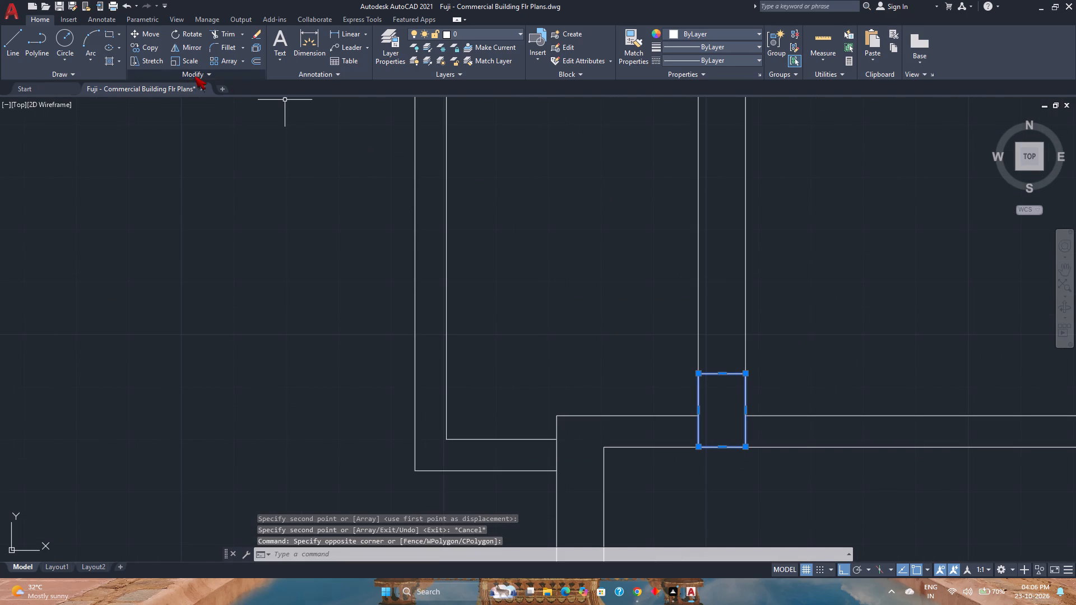
pyautogui.click(156, 48)
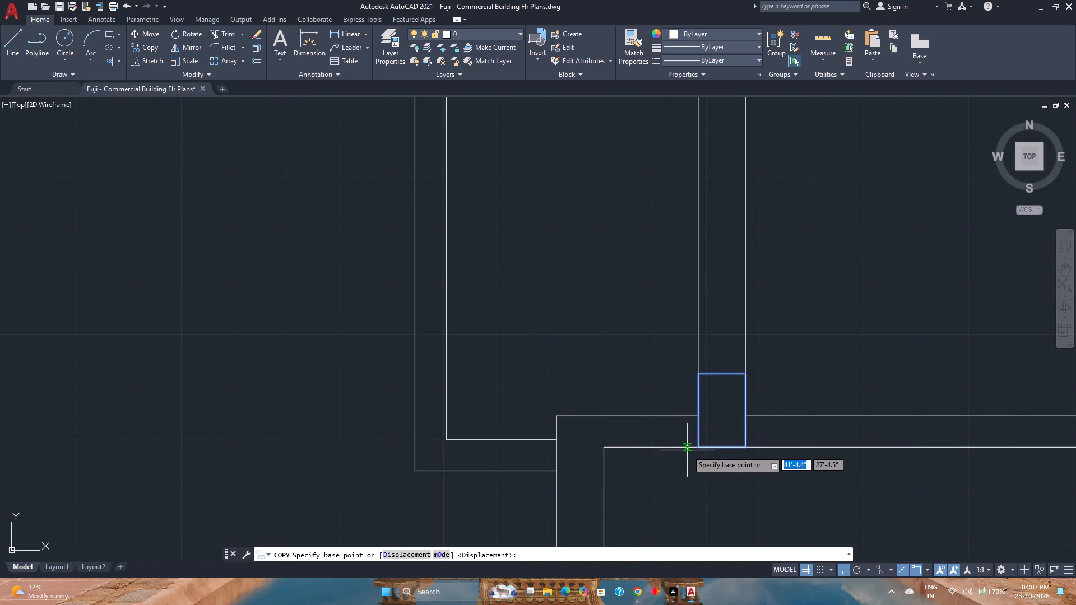
pyautogui.click(696, 449)
pyautogui.scroll(-5, 696, 449)
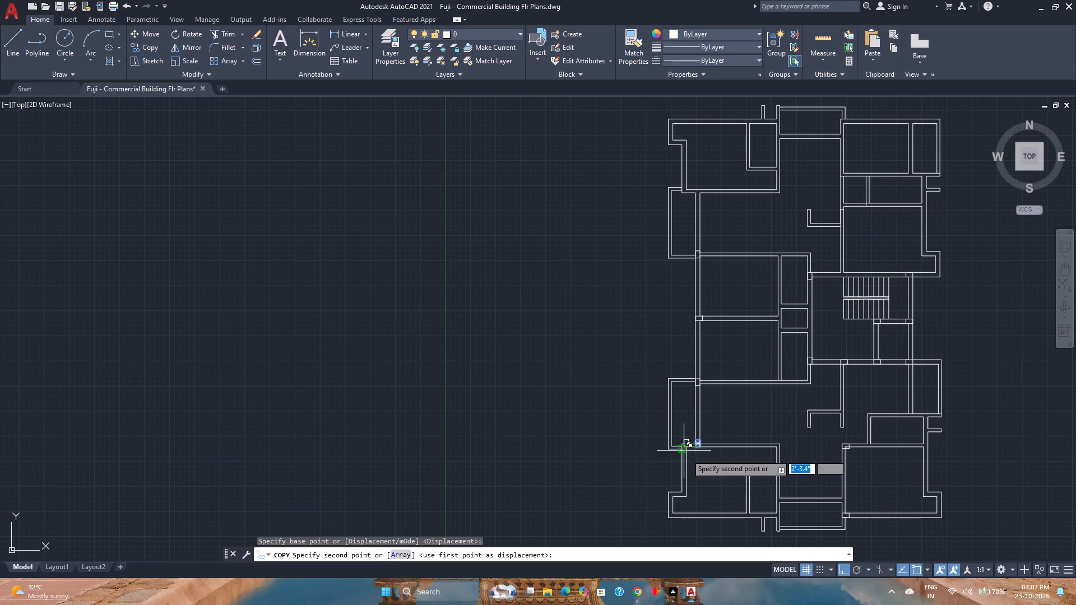
pyautogui.scroll(3, 709, 540)
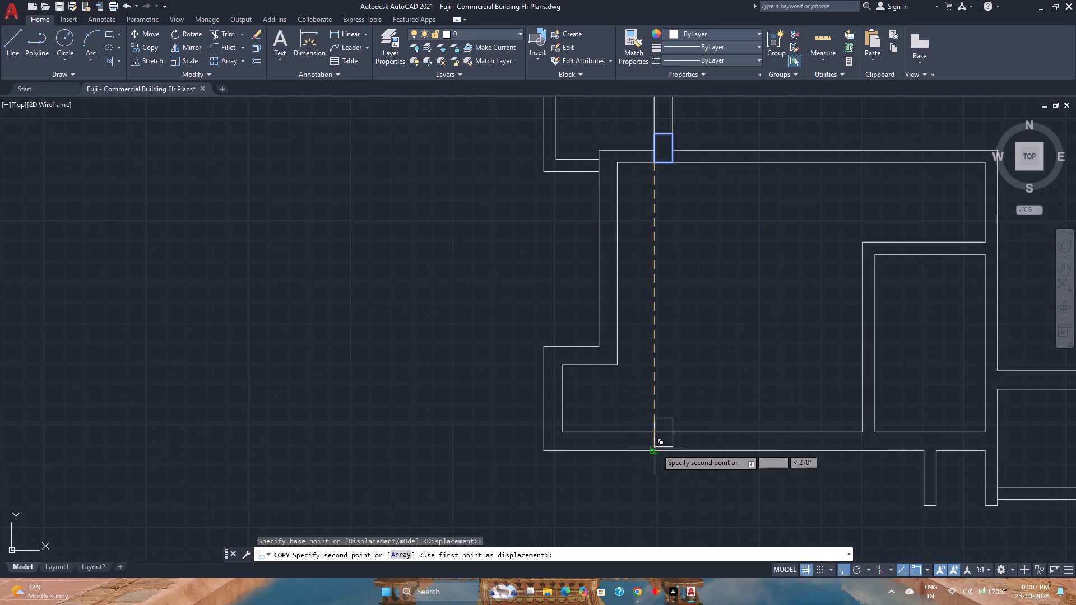
pyautogui.click(656, 448)
pyautogui.press('Escape')
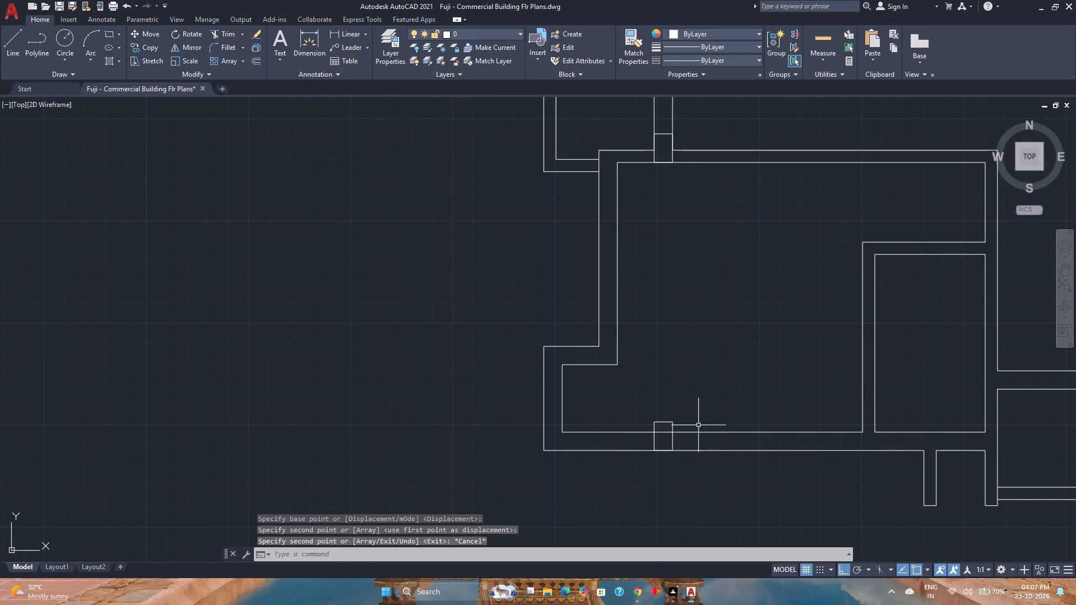
# Rotate the new south-wall column 270° about its southwest corner.
pyautogui.click(680, 428)
pyautogui.click(657, 422)
pyautogui.click(193, 35)
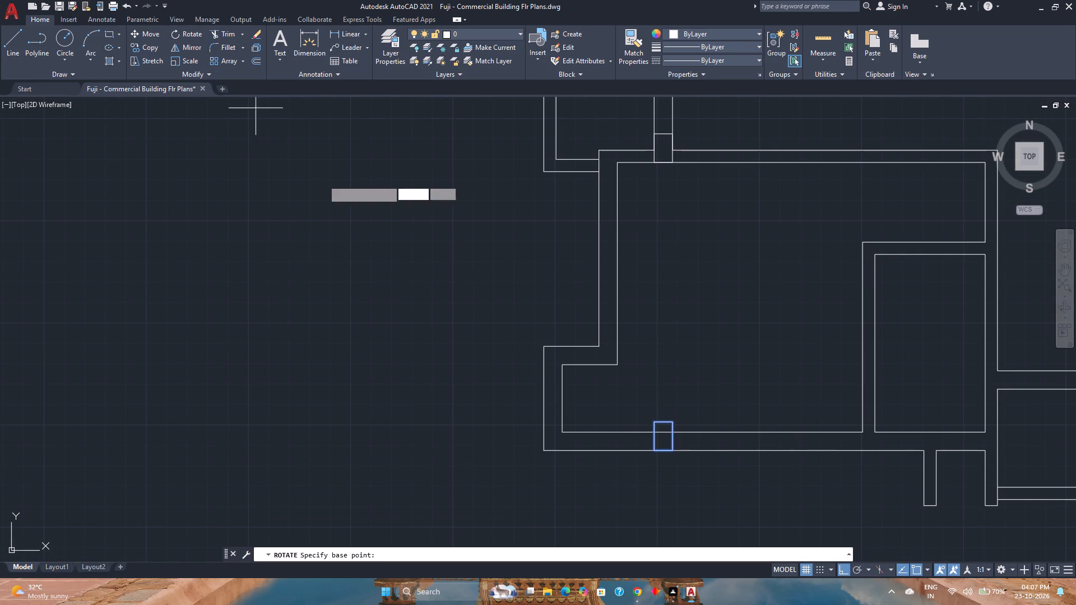
pyautogui.click(653, 452)
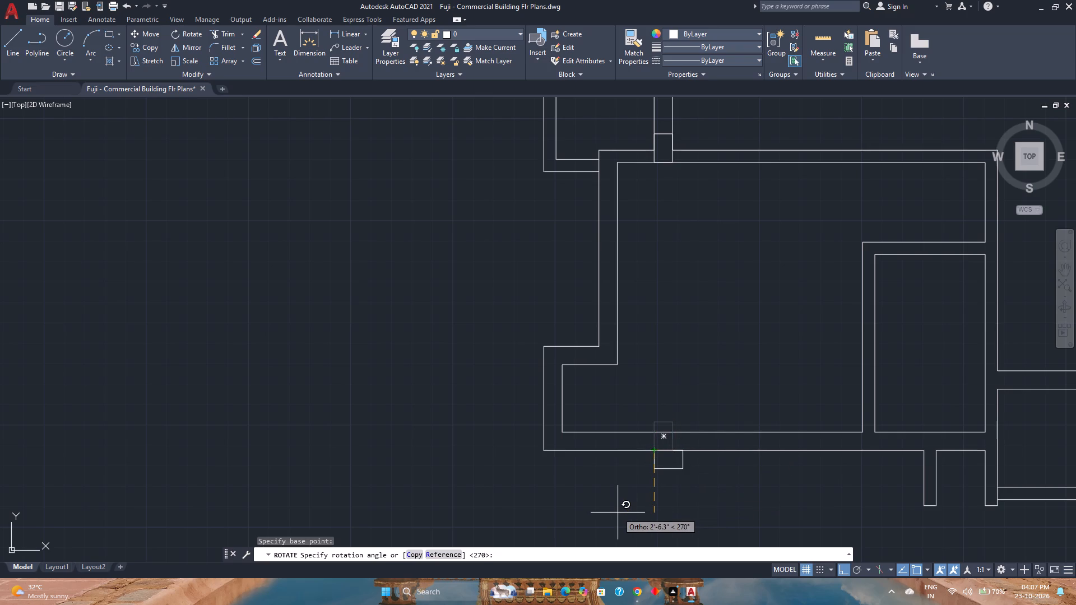
pyautogui.click(618, 513)
# Move the rotated column 9 inches north so it fits within the south exterior wall.
pyautogui.click(676, 478)
pyautogui.click(657, 459)
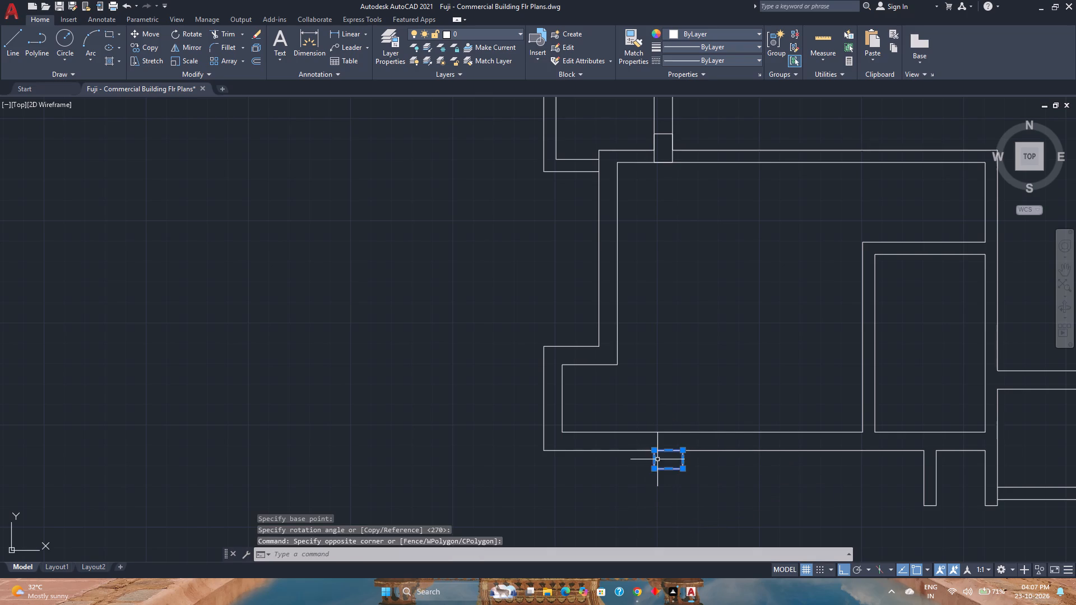
pyautogui.click(134, 35)
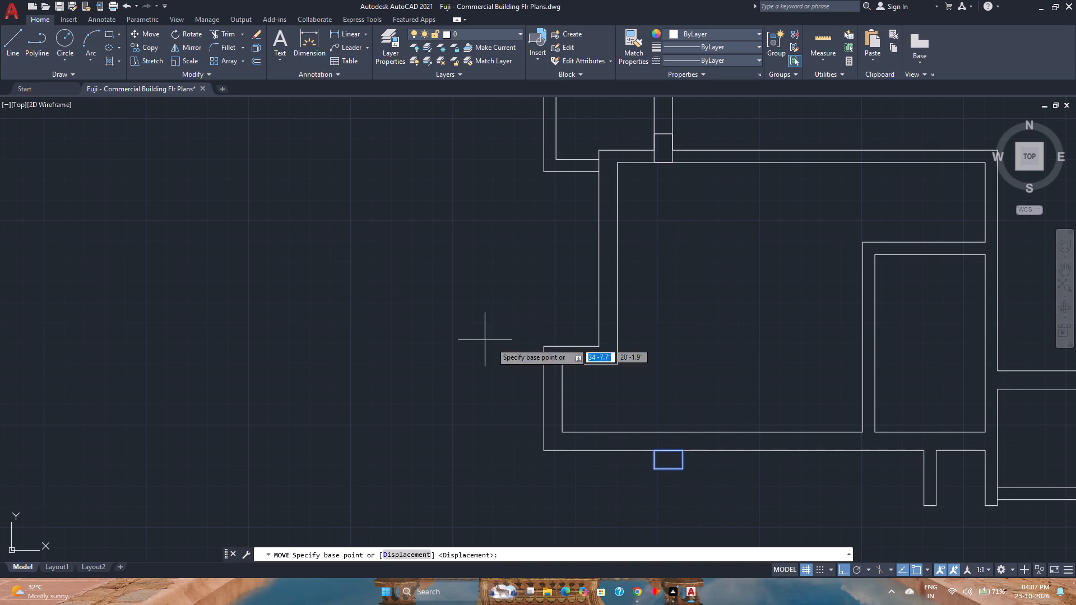
pyautogui.click(654, 450)
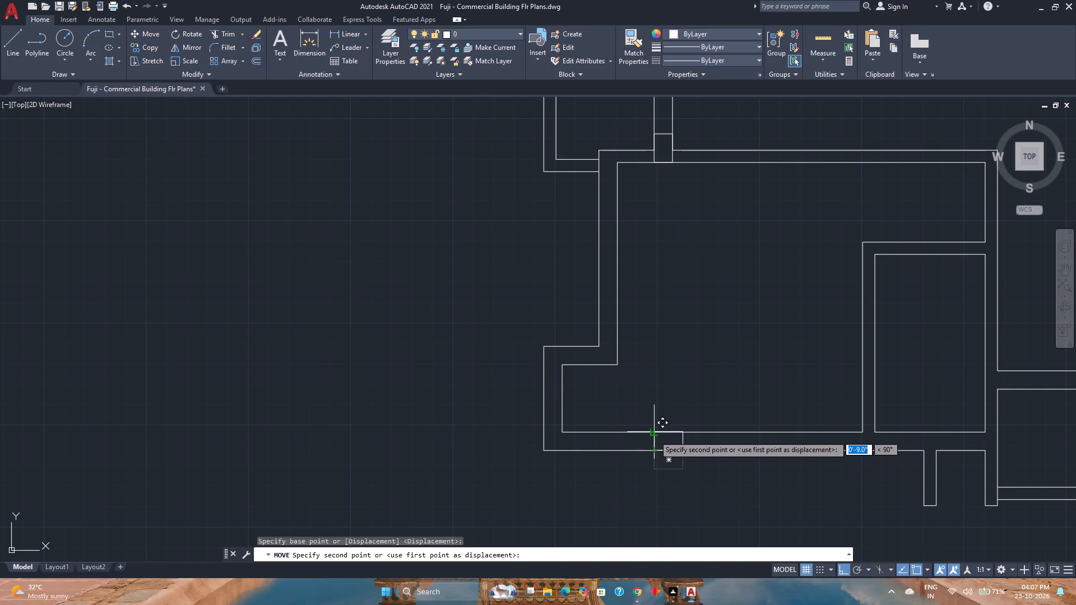
pyautogui.click(654, 435)
# Copy the south-wall column east along the wall to the southwest unit's southeast corner, flush with the outer face of the east wall.
pyautogui.scroll(-2, 615, 461)
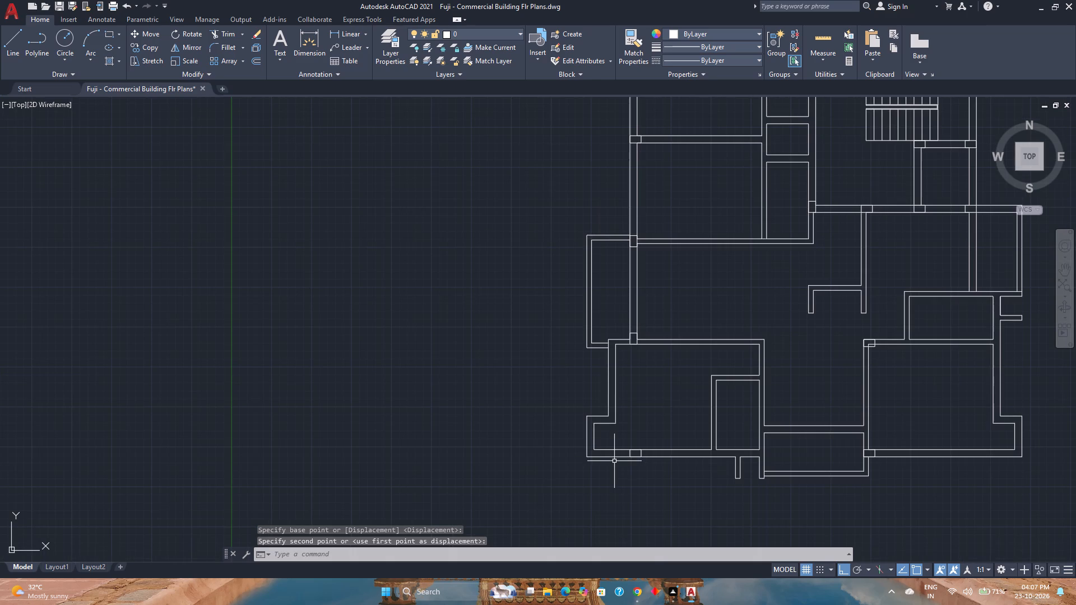
pyautogui.scroll(-1, 614, 461)
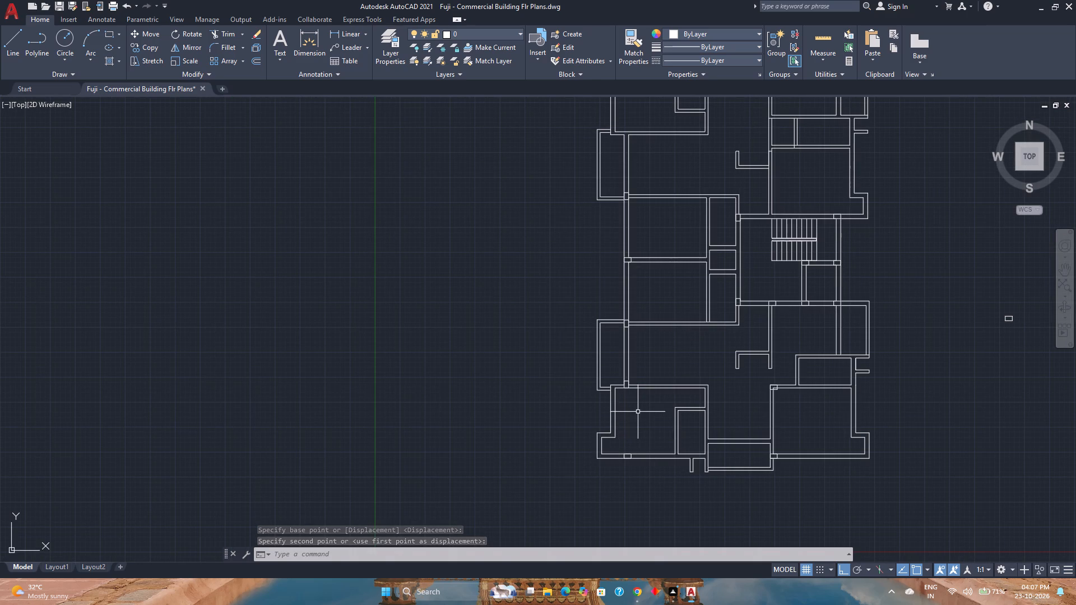
pyautogui.scroll(2, 783, 387)
pyautogui.scroll(-1, 783, 387)
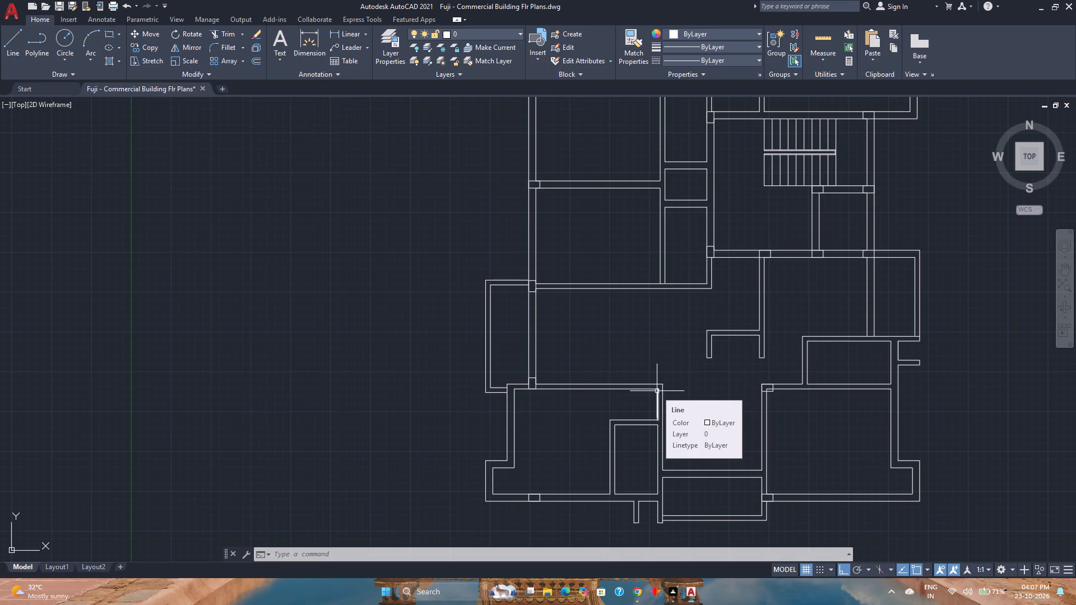
pyautogui.scroll(1, 522, 494)
pyautogui.moveTo(657, 509); pyautogui.dragTo(646, 468, button='middle')
pyautogui.middleClick(646, 468)
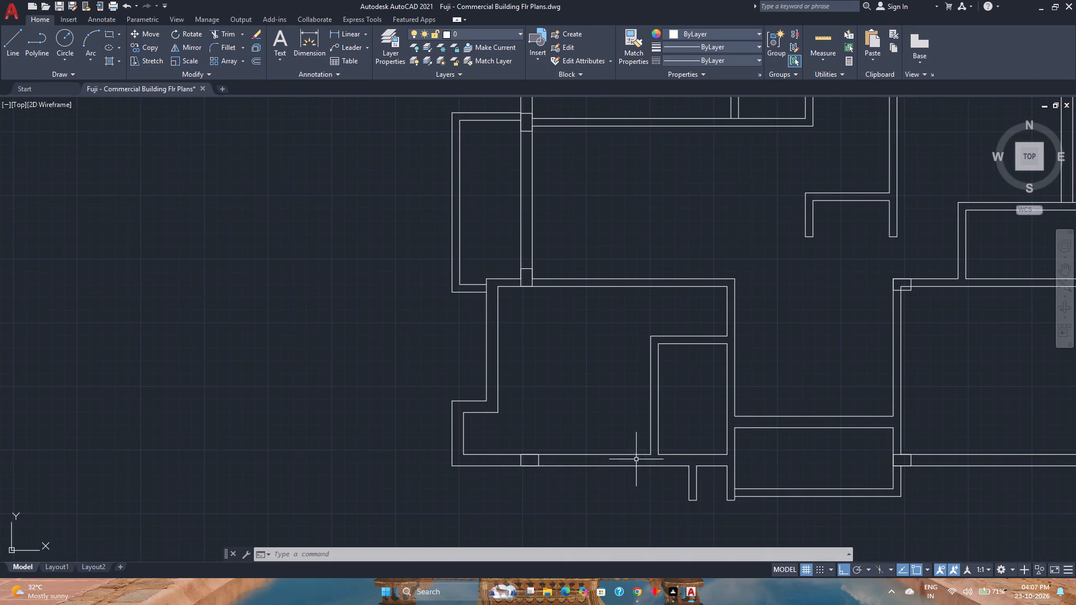
pyautogui.scroll(2, 539, 464)
pyautogui.click(543, 463)
pyautogui.click(520, 455)
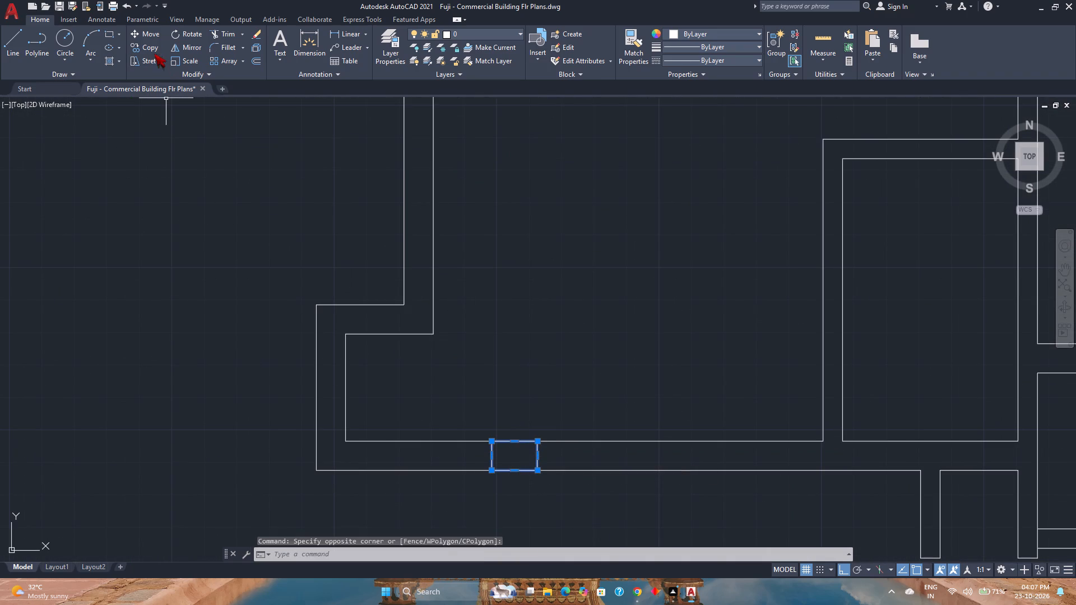
pyautogui.click(153, 49)
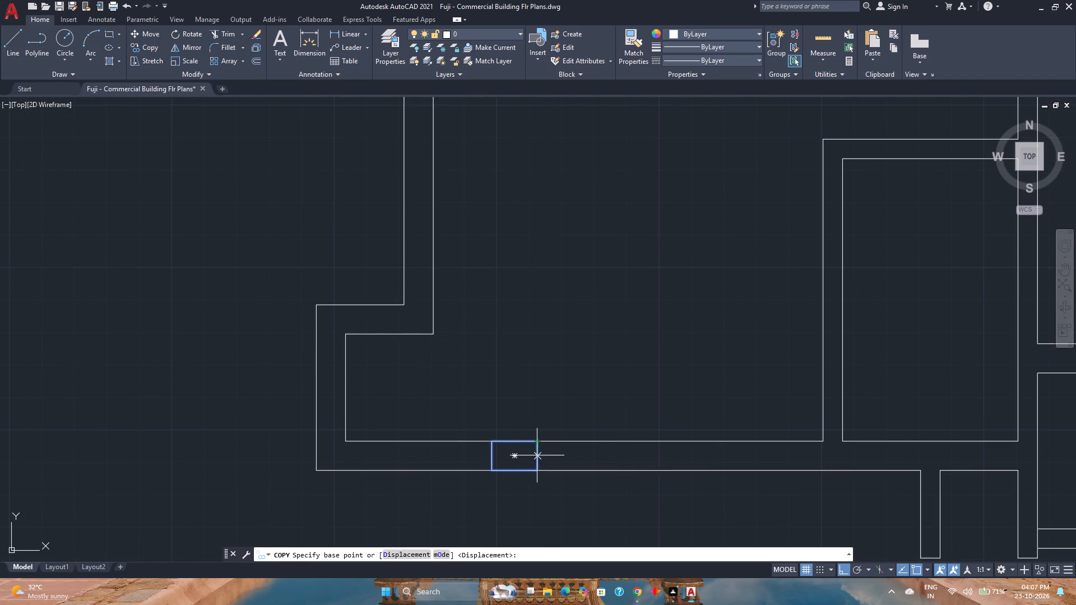
pyautogui.click(537, 455)
pyautogui.scroll(-1, 756, 458)
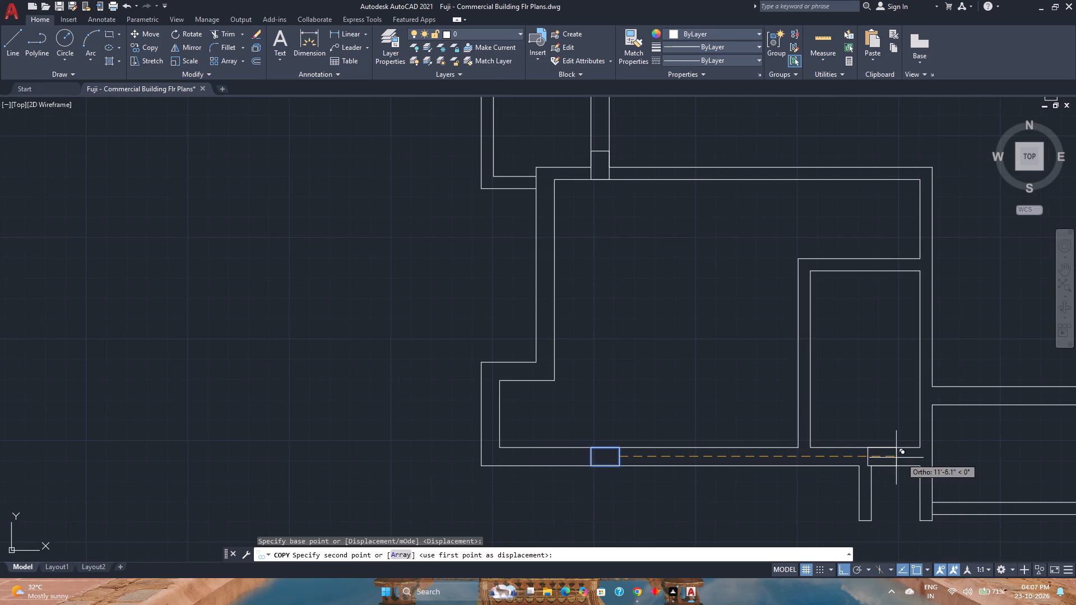
pyautogui.click(931, 456)
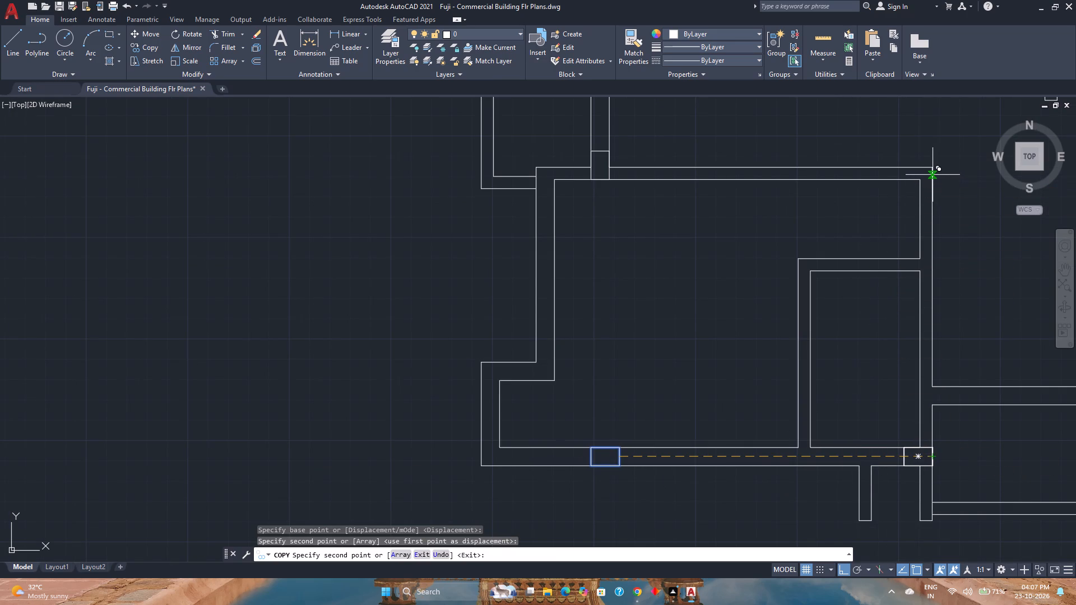
pyautogui.press('Escape')
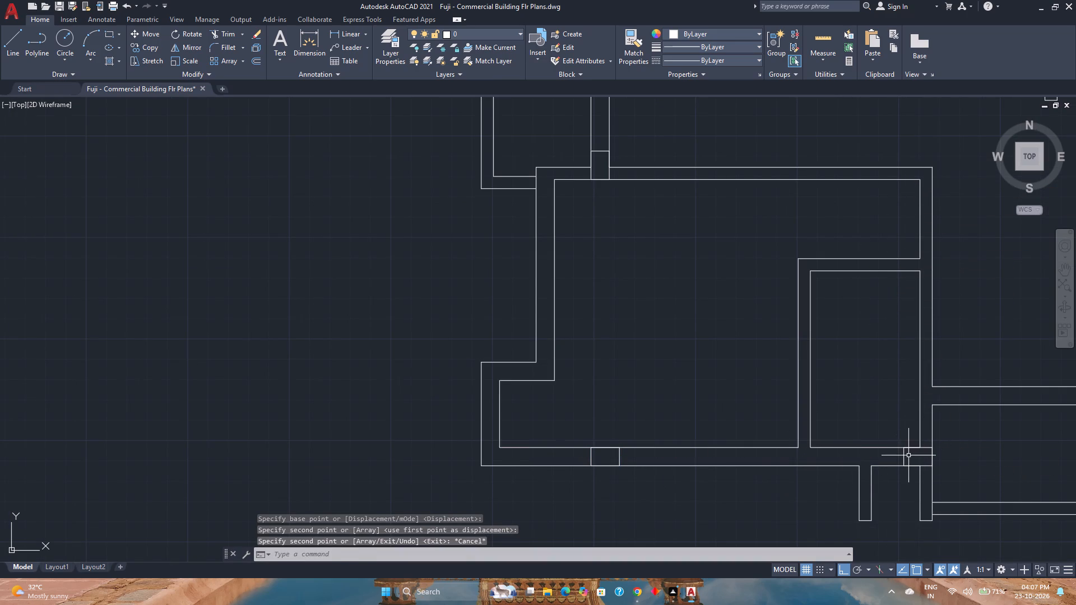
# Copy the southeast-corner column 11'-6" straight north to the outer northeast corner of the southwest room.
pyautogui.click(908, 456)
pyautogui.click(898, 456)
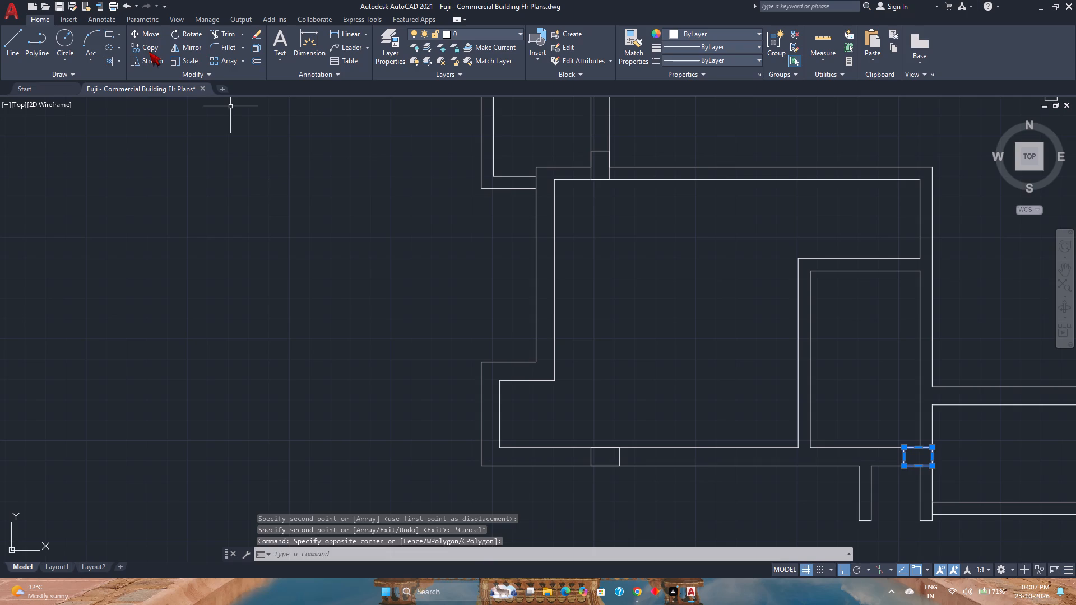
pyautogui.click(149, 52)
pyautogui.click(935, 448)
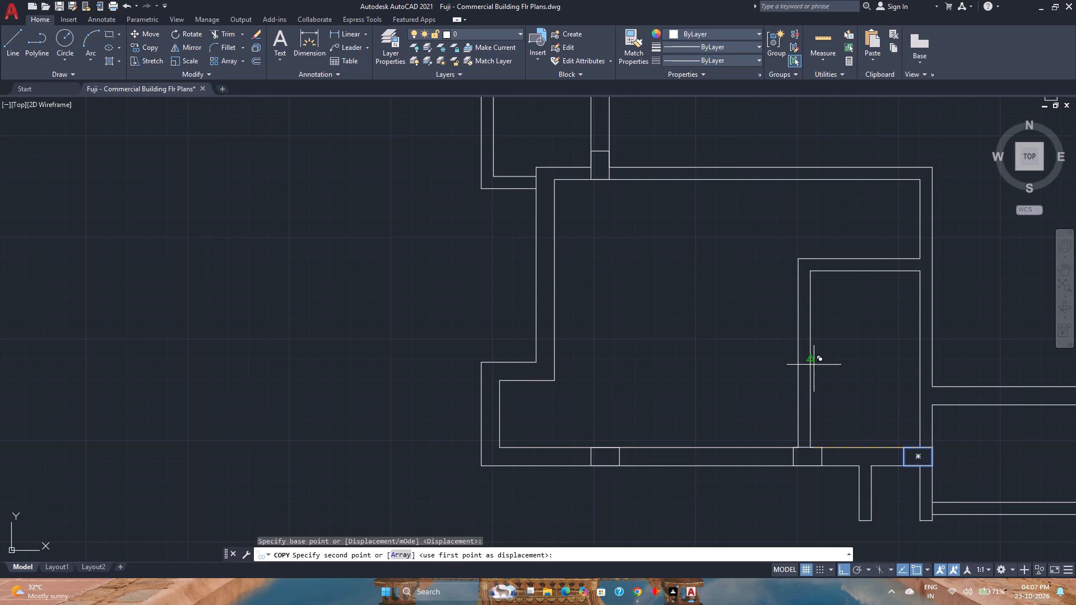
pyautogui.click(931, 170)
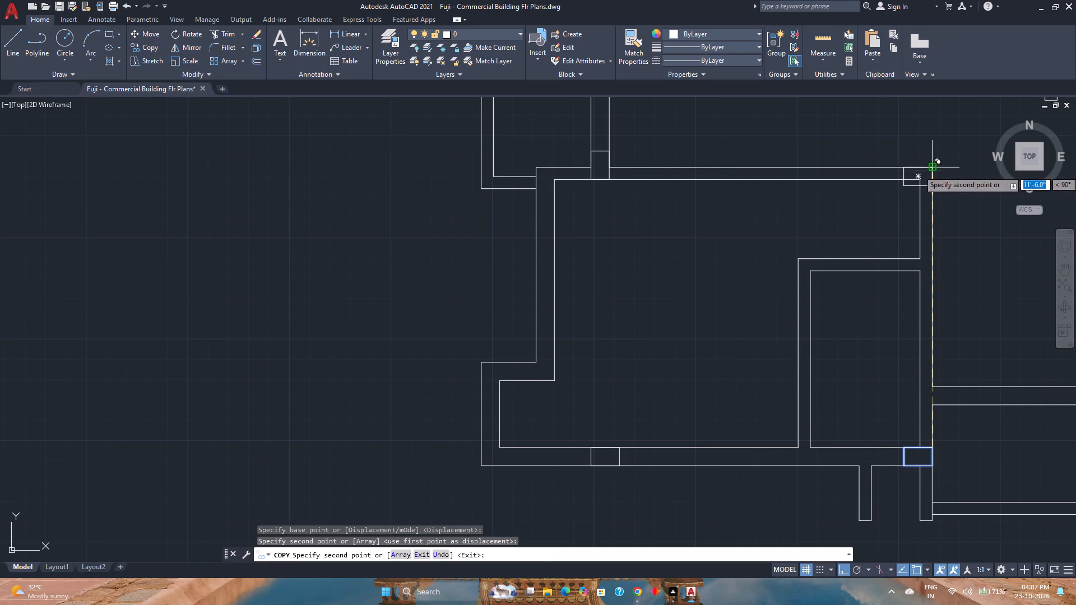
pyautogui.scroll(-2, 790, 258)
pyautogui.scroll(-1, 852, 276)
pyautogui.moveTo(852, 276); pyautogui.dragTo(793, 292, button='middle')
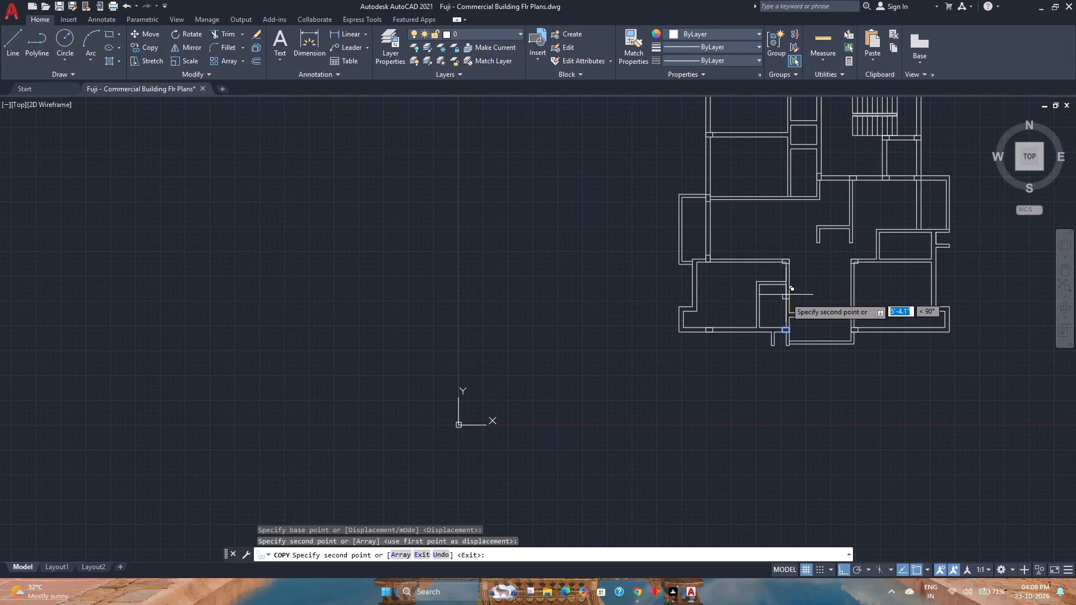
pyautogui.press('Escape')
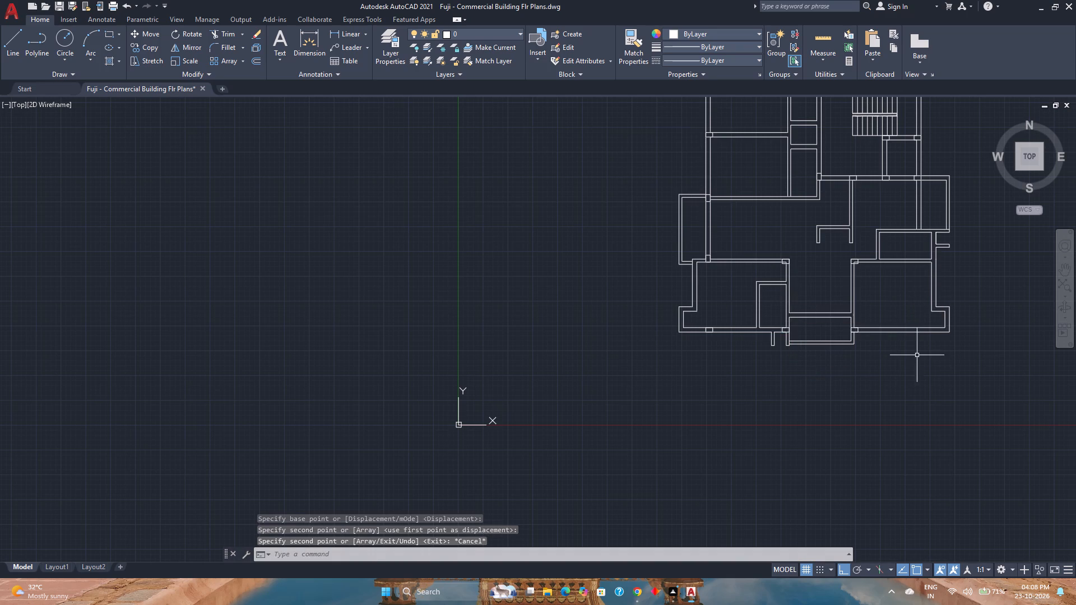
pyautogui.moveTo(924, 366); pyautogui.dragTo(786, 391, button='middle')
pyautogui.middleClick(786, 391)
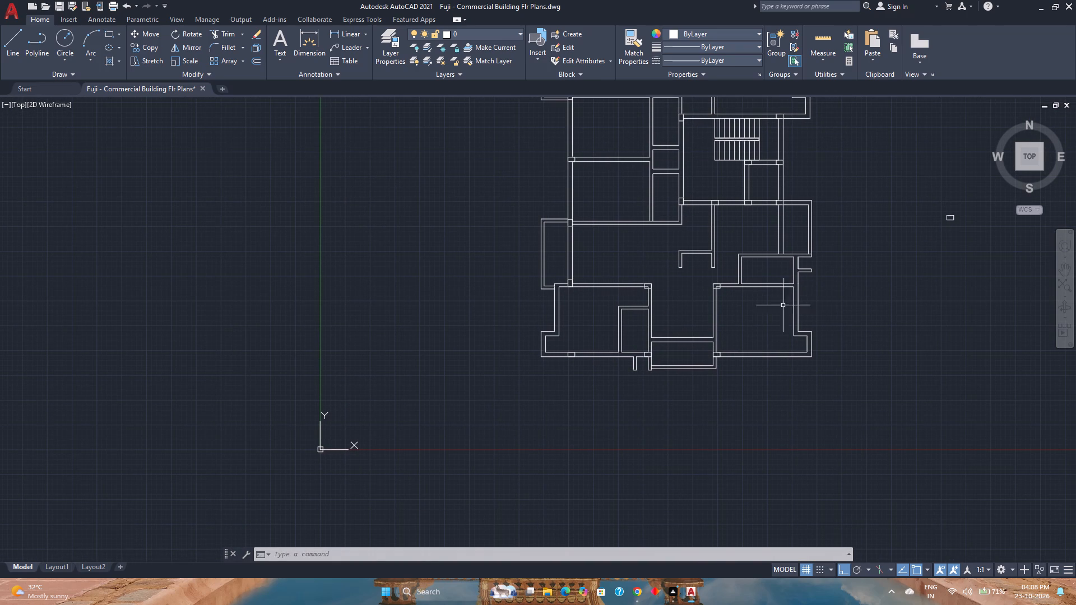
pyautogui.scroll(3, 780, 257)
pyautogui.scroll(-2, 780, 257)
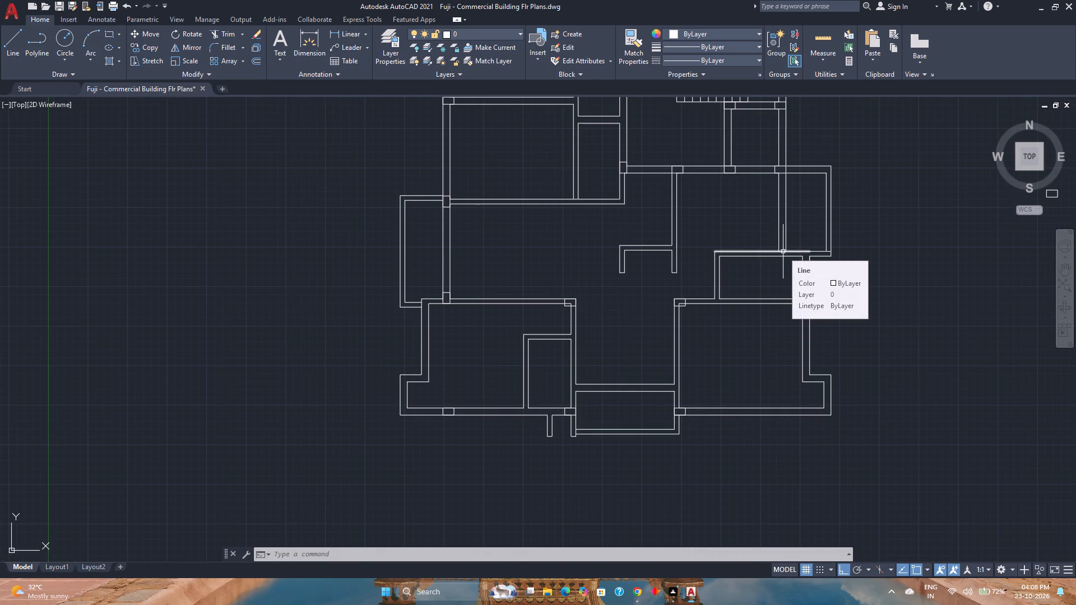
# Copy the column at the southeast room's northwest corner east along its north wall, leaving 9'-5" clear and aligning with the wall column further north.
pyautogui.scroll(1, 784, 280)
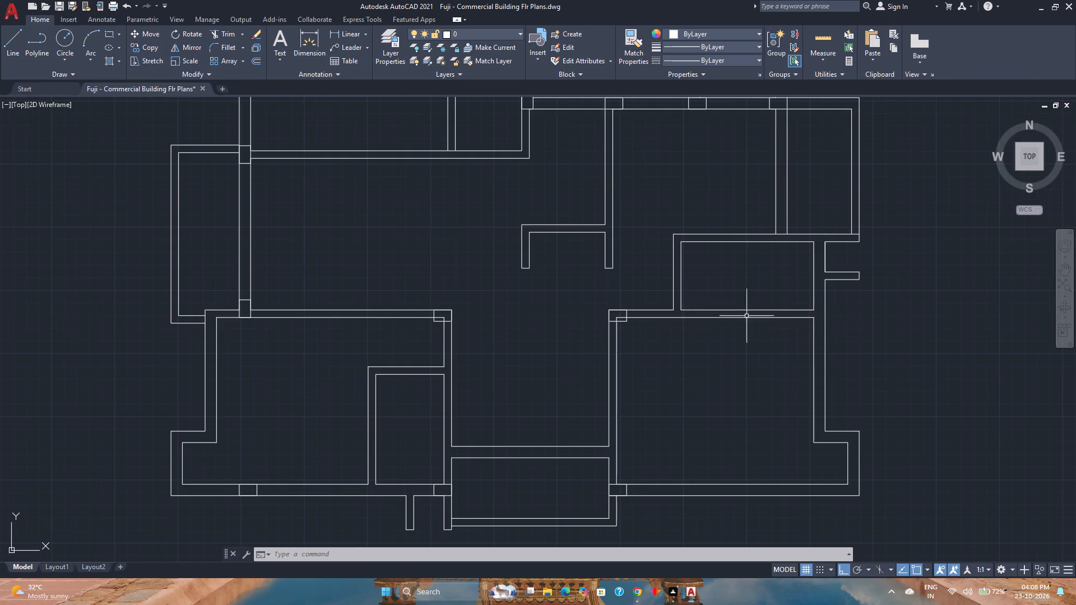
pyautogui.click(628, 315)
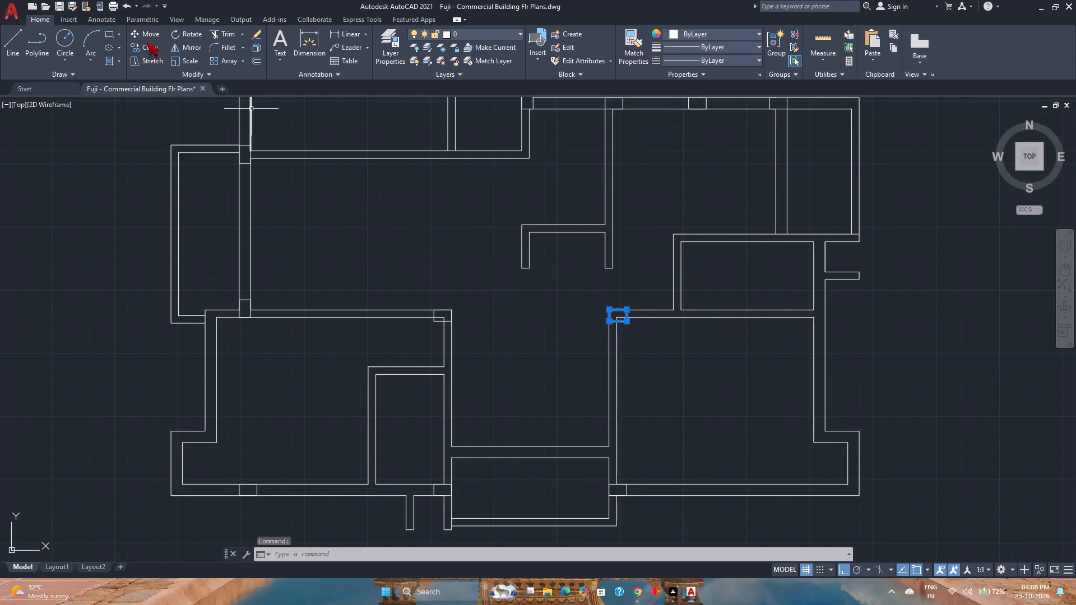
pyautogui.click(149, 46)
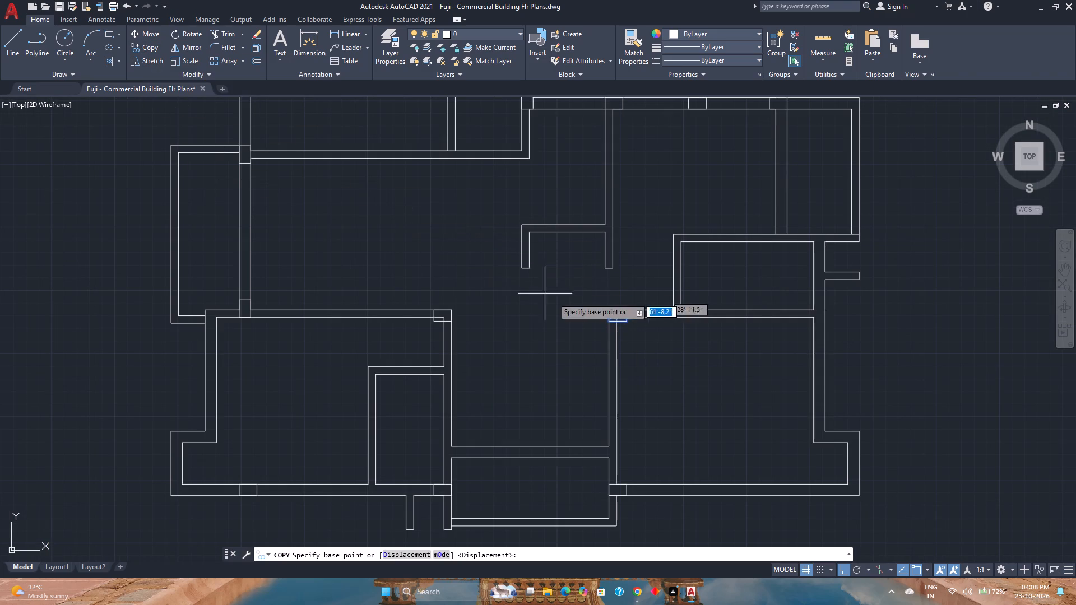
pyautogui.scroll(1, 651, 328)
pyautogui.click(611, 312)
pyautogui.scroll(-2, 656, 315)
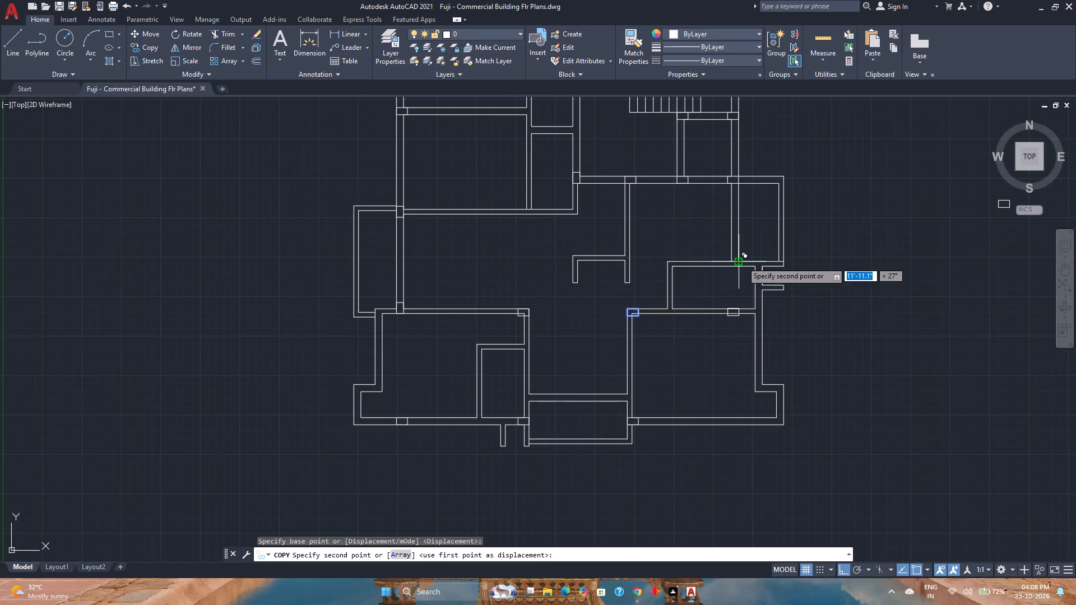
pyautogui.click(740, 298)
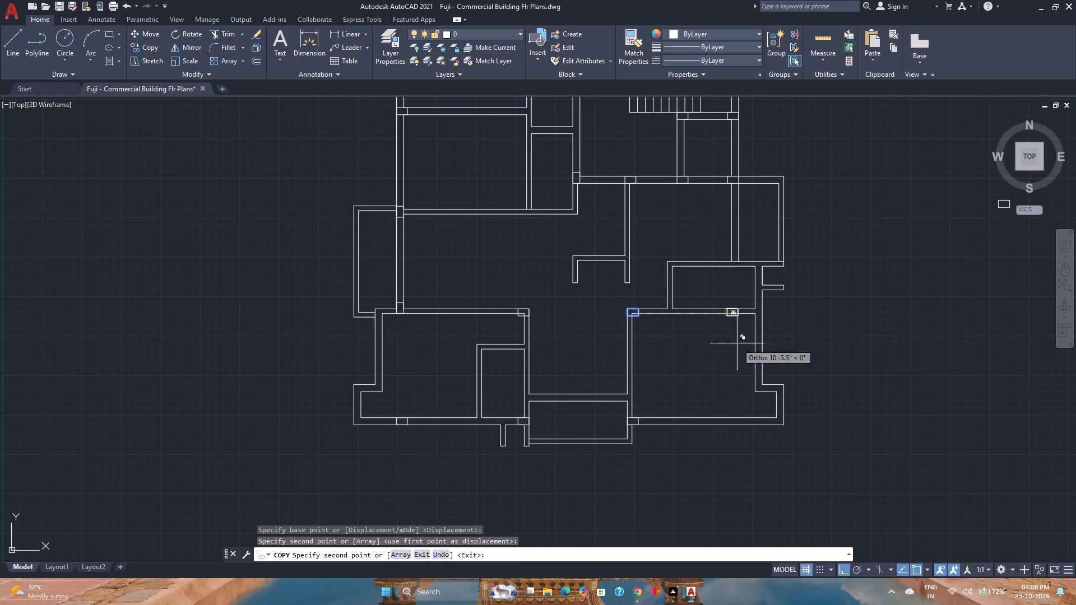
pyautogui.press('Escape')
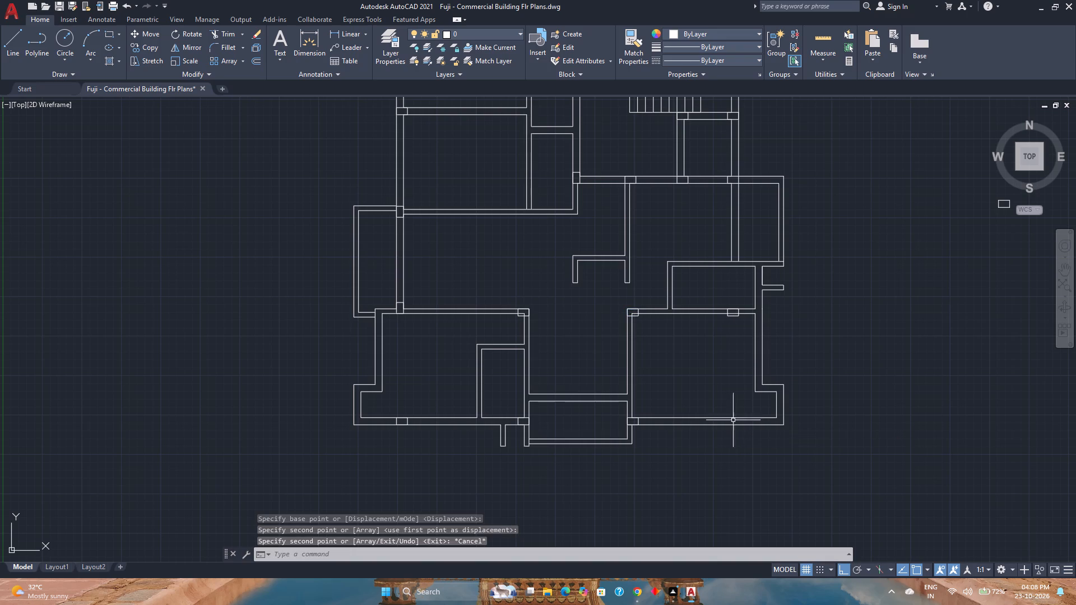
# Copy the new north-wall column about 11'-6" straight south into the south exterior wall, flush with its outer face, and save the drawing.
pyautogui.scroll(2, 732, 303)
pyautogui.click(748, 324)
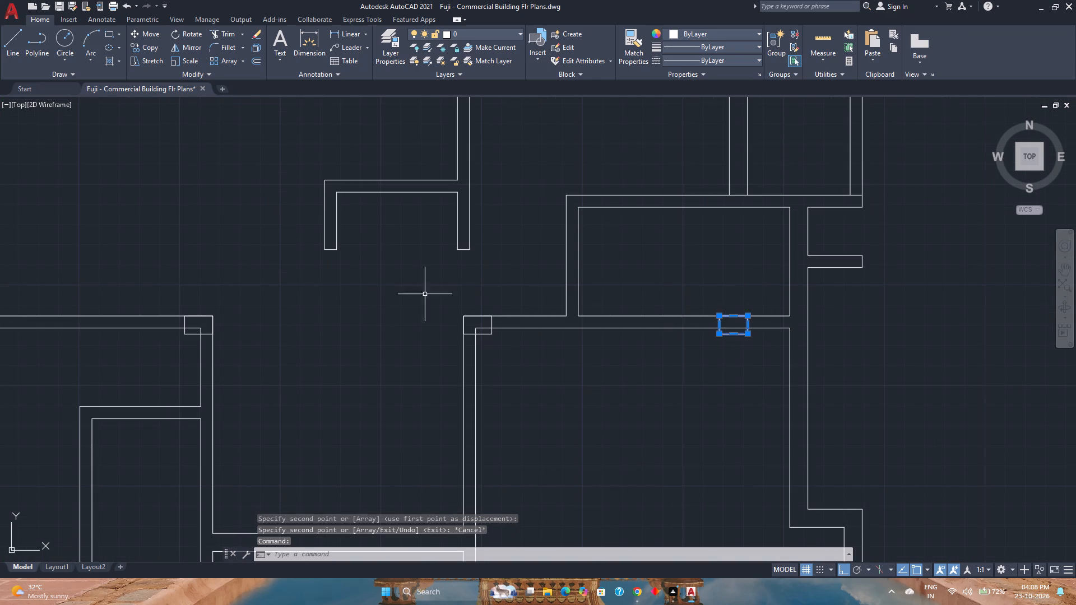
pyautogui.click(146, 46)
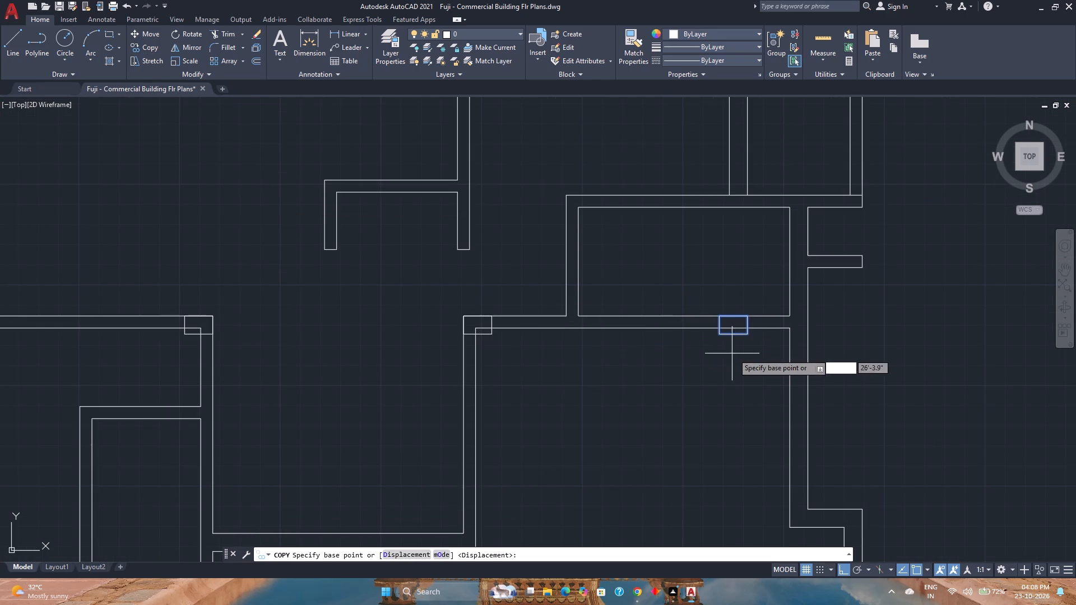
pyautogui.click(749, 334)
pyautogui.scroll(-3, 749, 334)
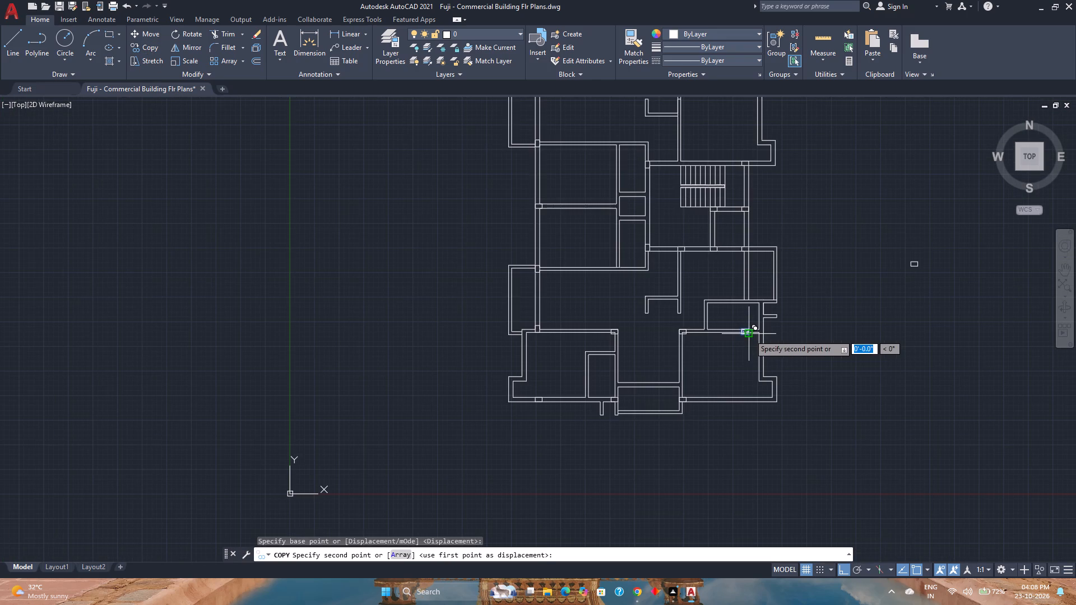
pyautogui.scroll(2, 753, 403)
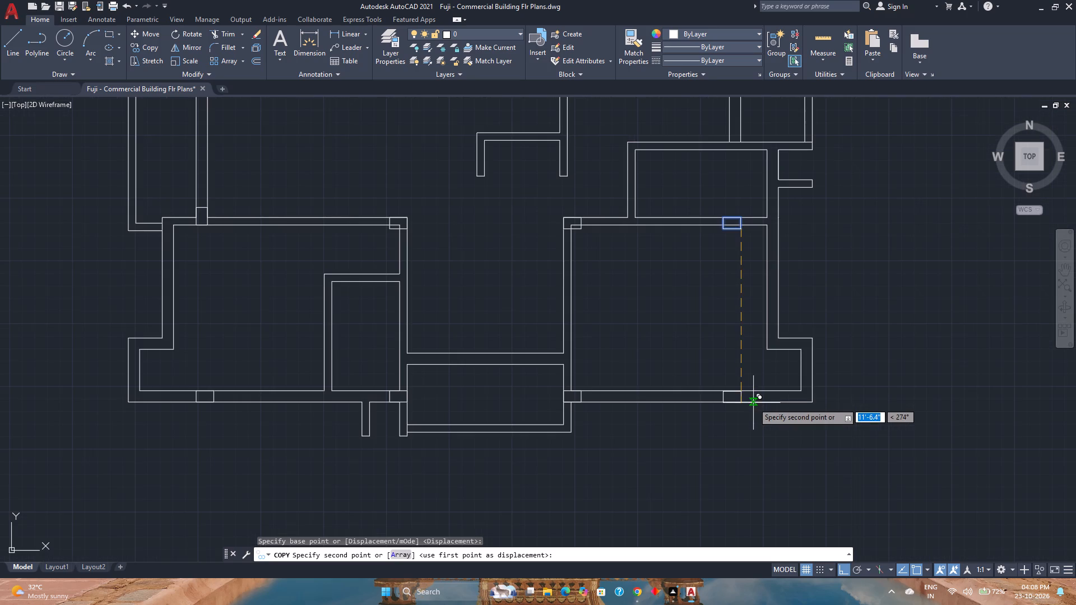
pyautogui.click(741, 402)
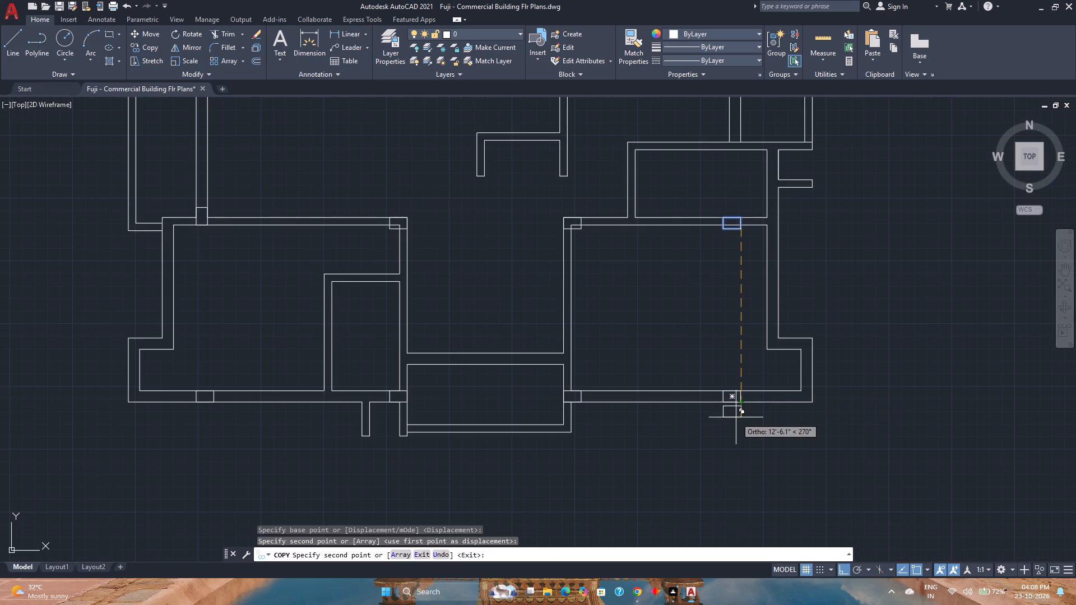
pyautogui.press('Escape')
pyautogui.hotkey('ctrl', 's')
# Use Quick measure to examine the column spacings and room dimensions across the southwest room, central passage and southeast room.
pyautogui.scroll(-1, 732, 416)
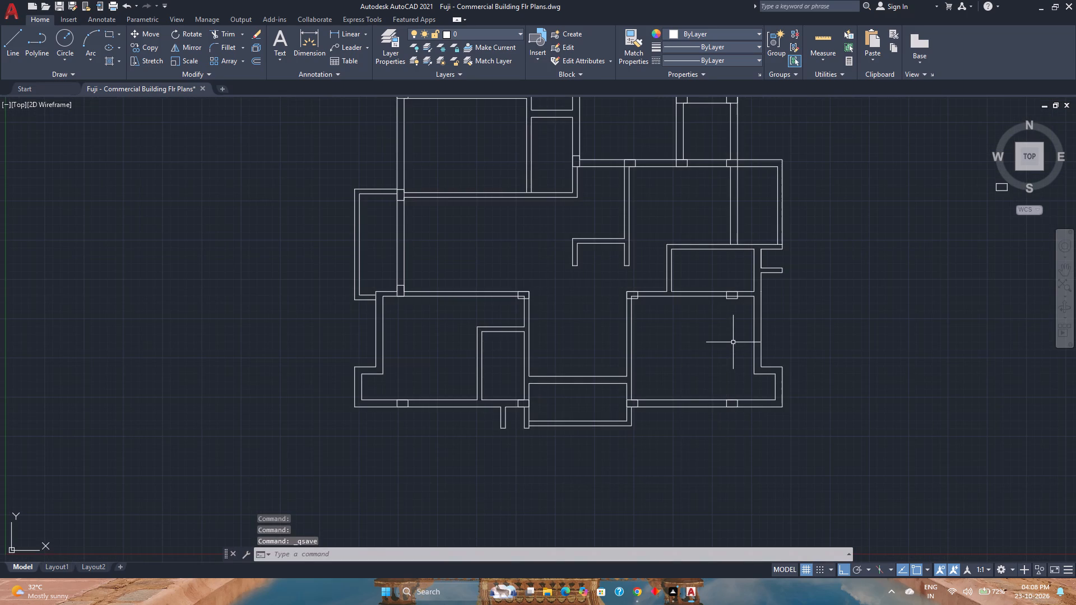
pyautogui.scroll(-1, 733, 342)
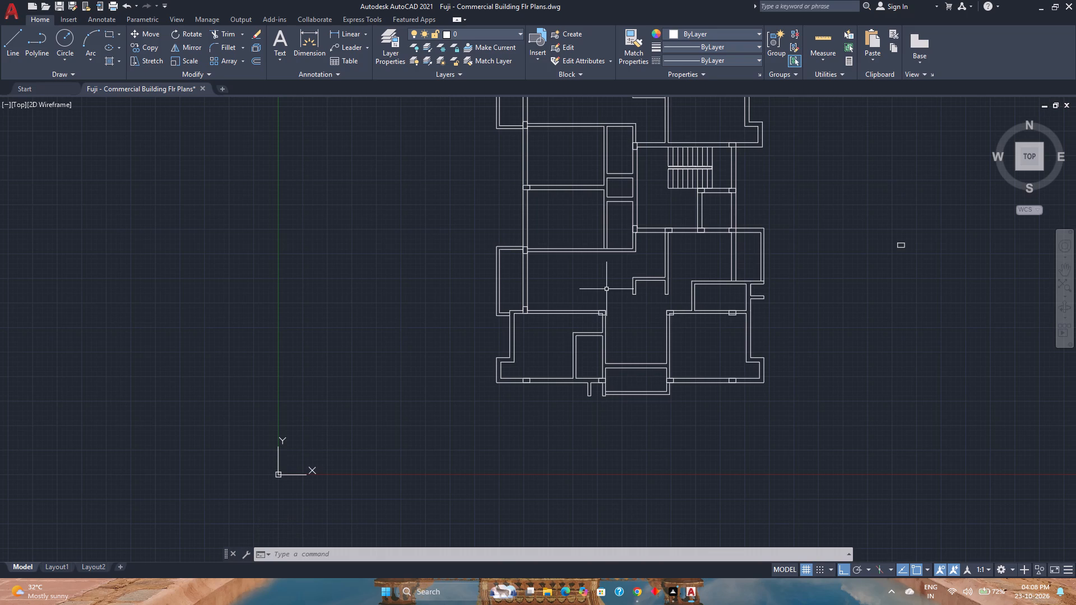
pyautogui.scroll(2, 741, 315)
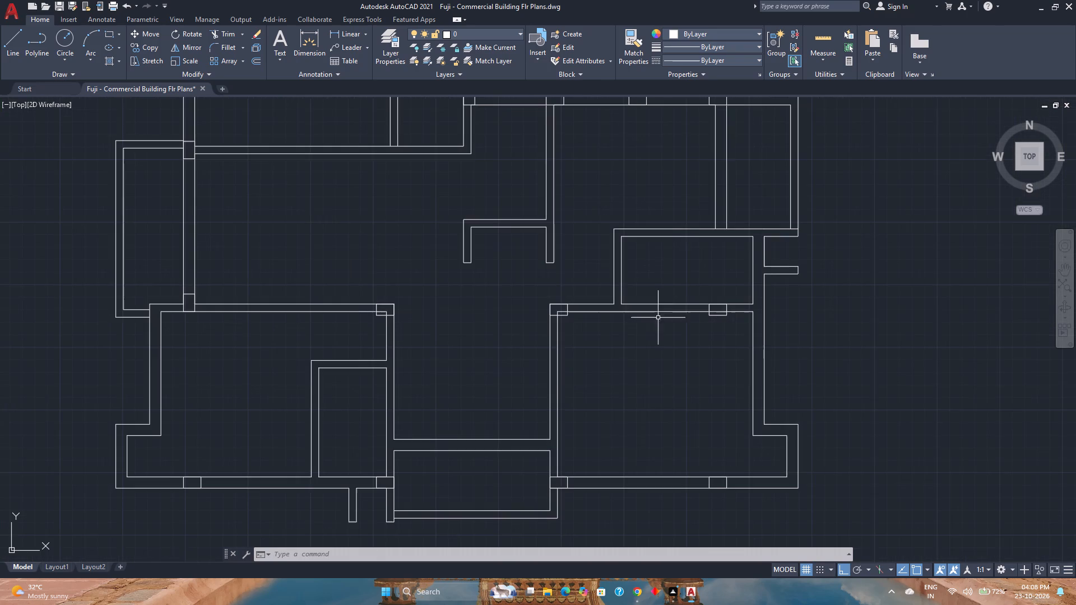
pyautogui.click(832, 41)
pyautogui.scroll(1, 614, 320)
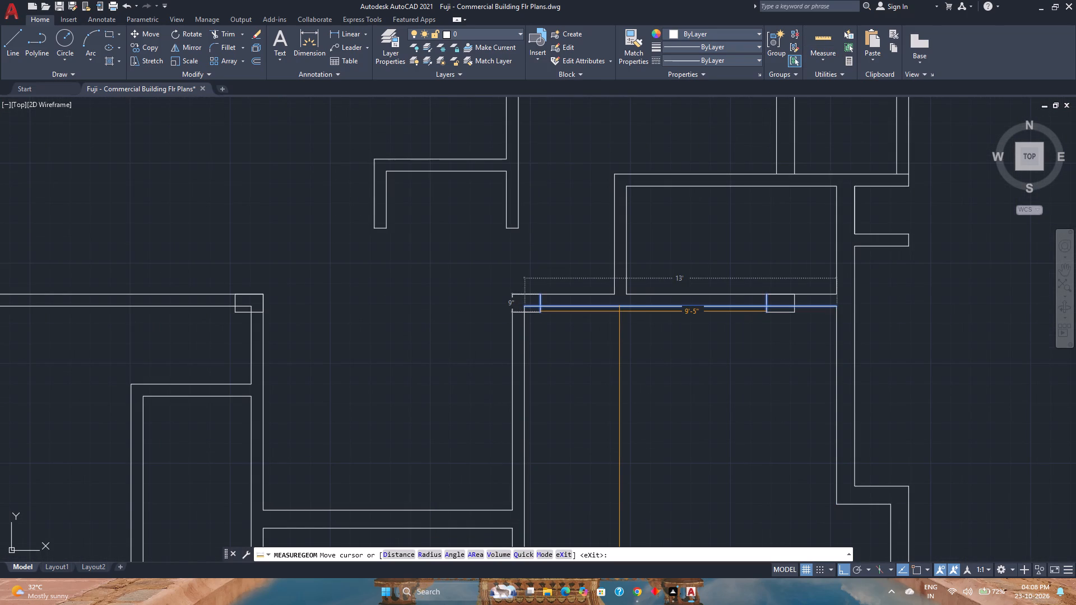
pyautogui.scroll(-2, 619, 311)
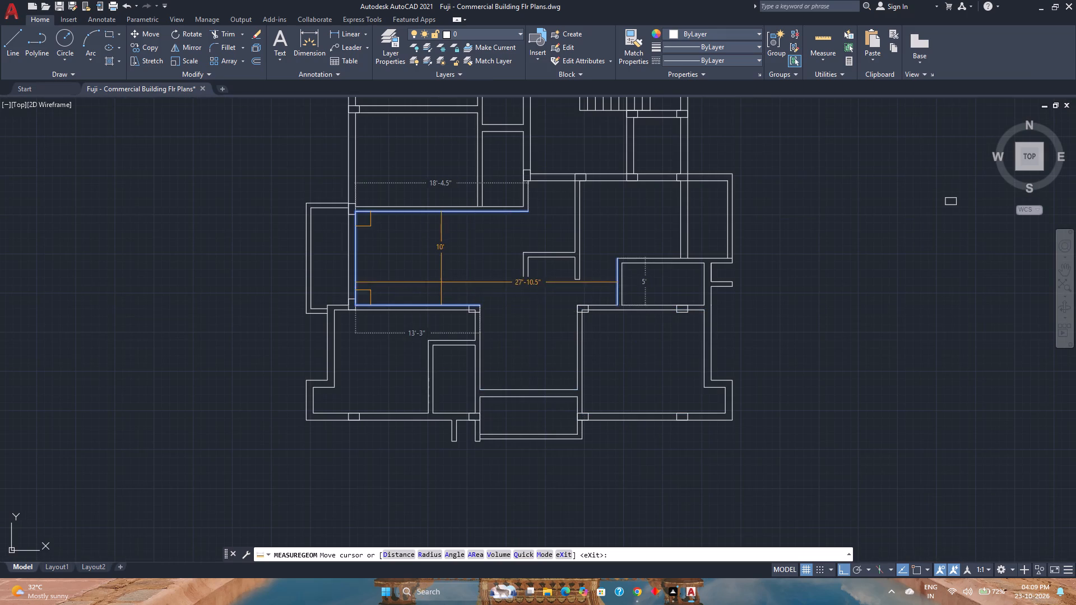
pyautogui.scroll(3, 416, 305)
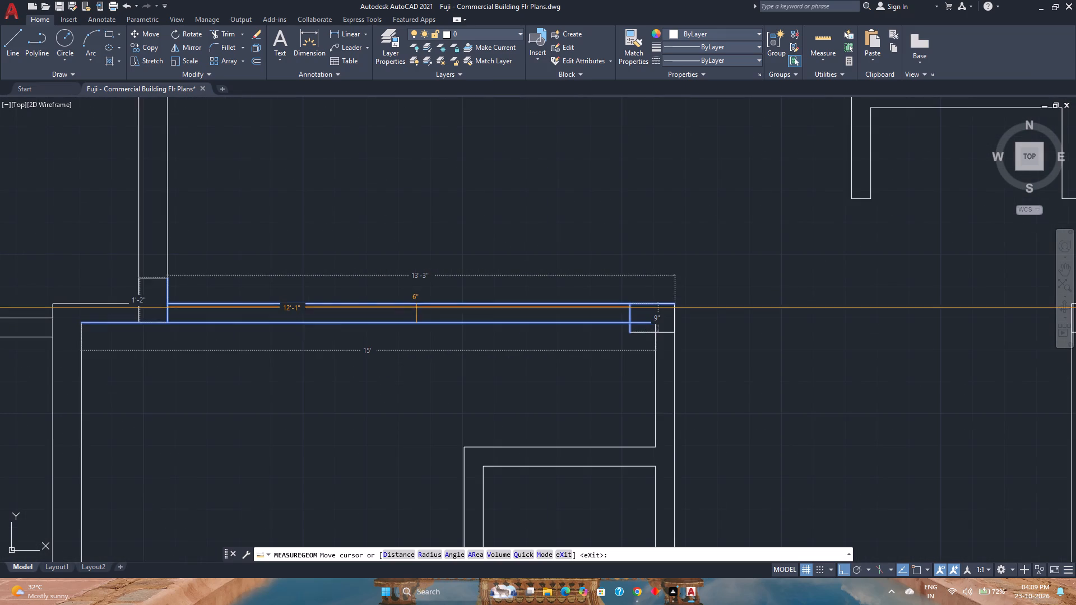
pyautogui.scroll(-3, 418, 311)
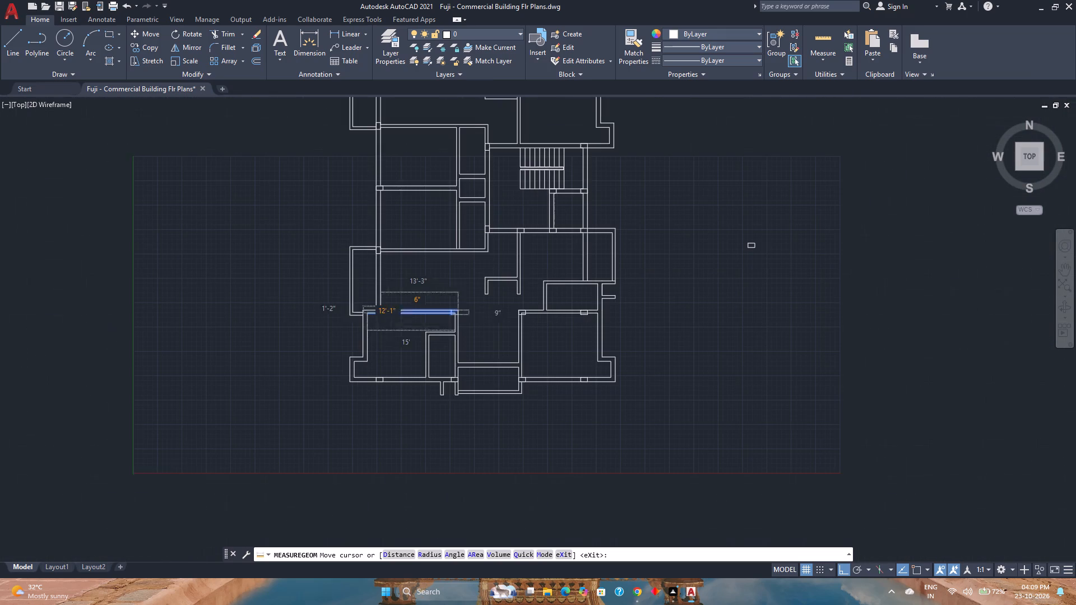
pyautogui.scroll(-1, 418, 311)
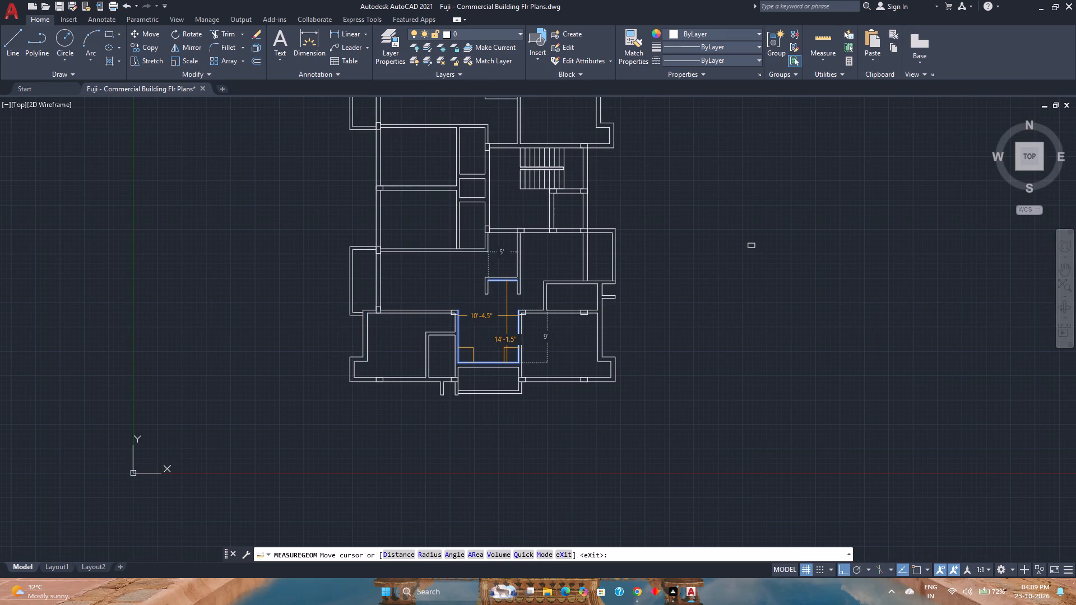
pyautogui.scroll(-1, 507, 316)
pyautogui.scroll(3, 545, 328)
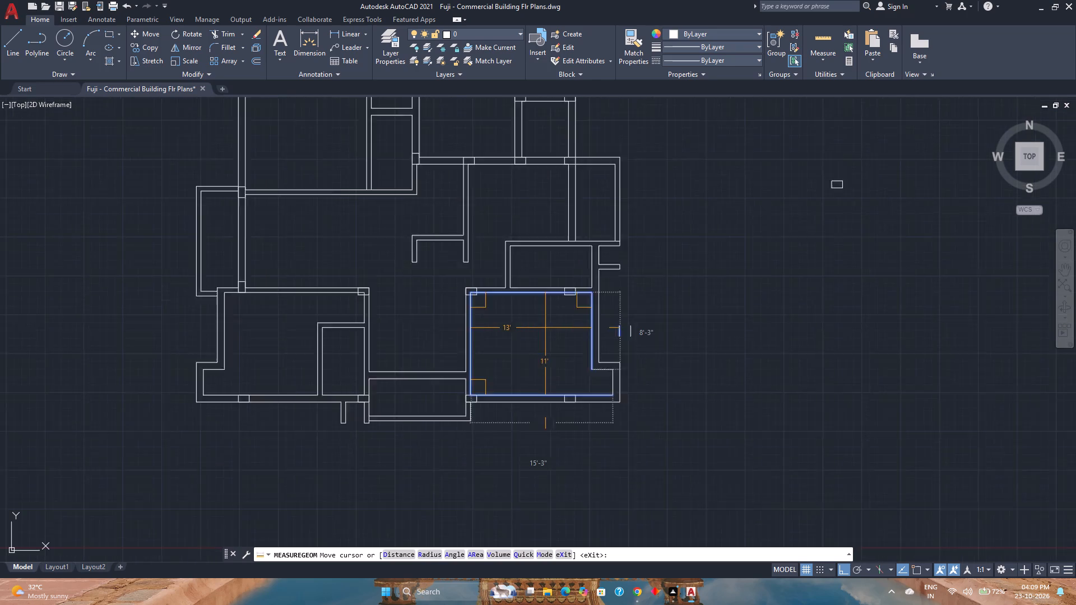
pyautogui.scroll(-1, 545, 328)
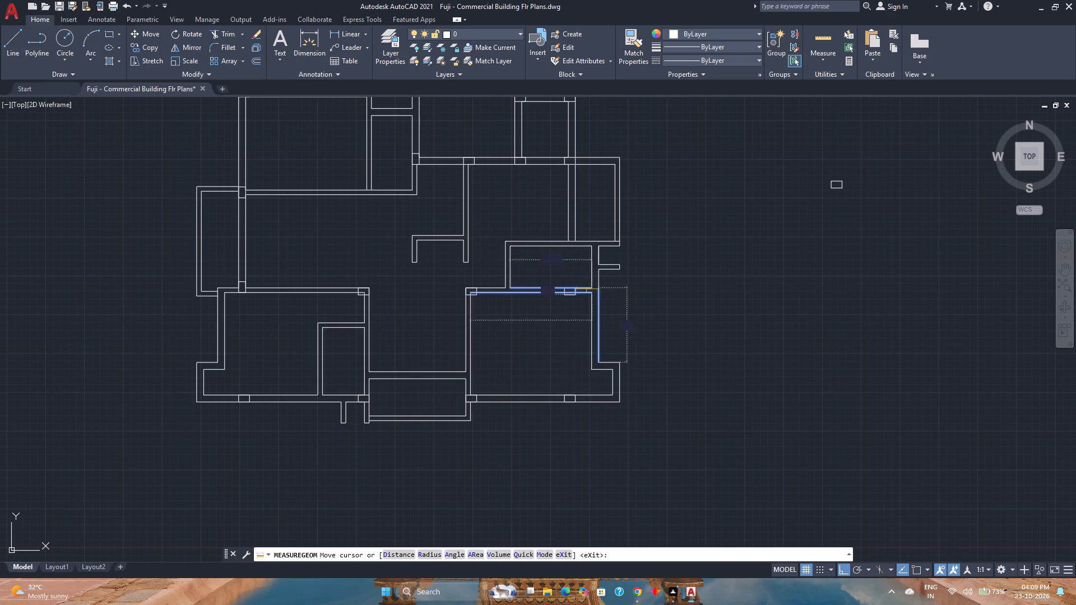
pyautogui.scroll(-1, 569, 376)
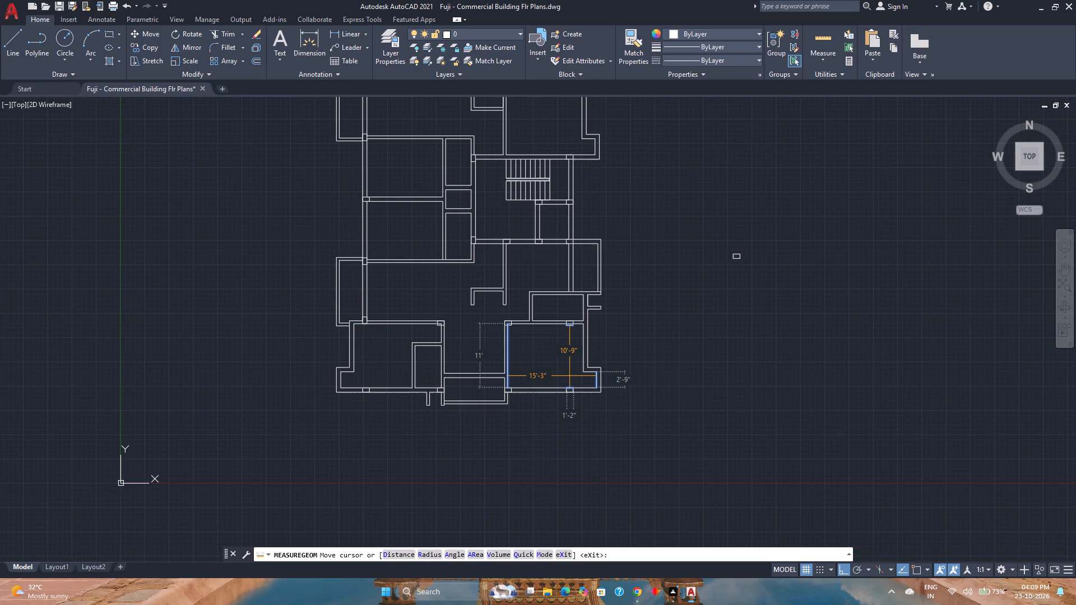
pyautogui.press('Escape')
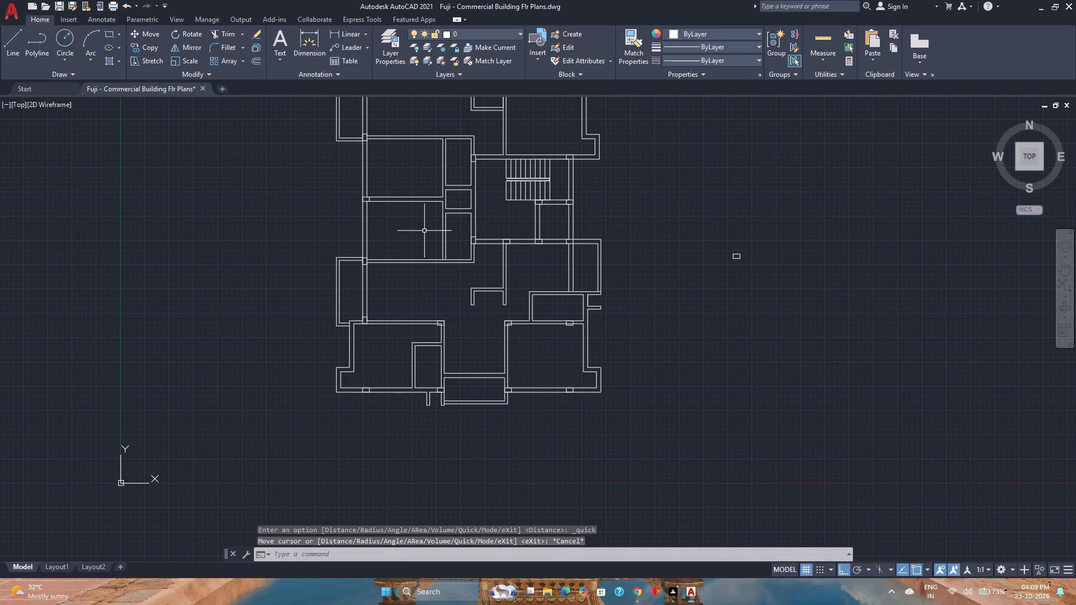
# Copy the column southwest of the staircase to the east end of the partition between the two west rooms, centred on the wall using m2p.
pyautogui.scroll(2, 424, 231)
pyautogui.moveTo(424, 231); pyautogui.dragTo(542, 373, button='middle')
pyautogui.middleClick(542, 373)
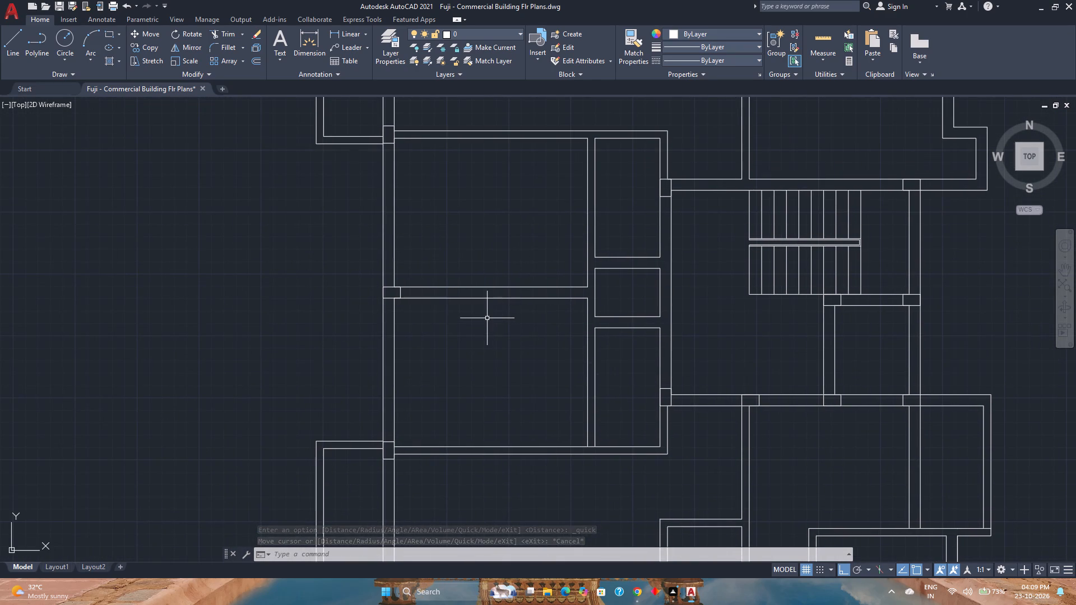
pyautogui.click(666, 389)
pyautogui.click(139, 47)
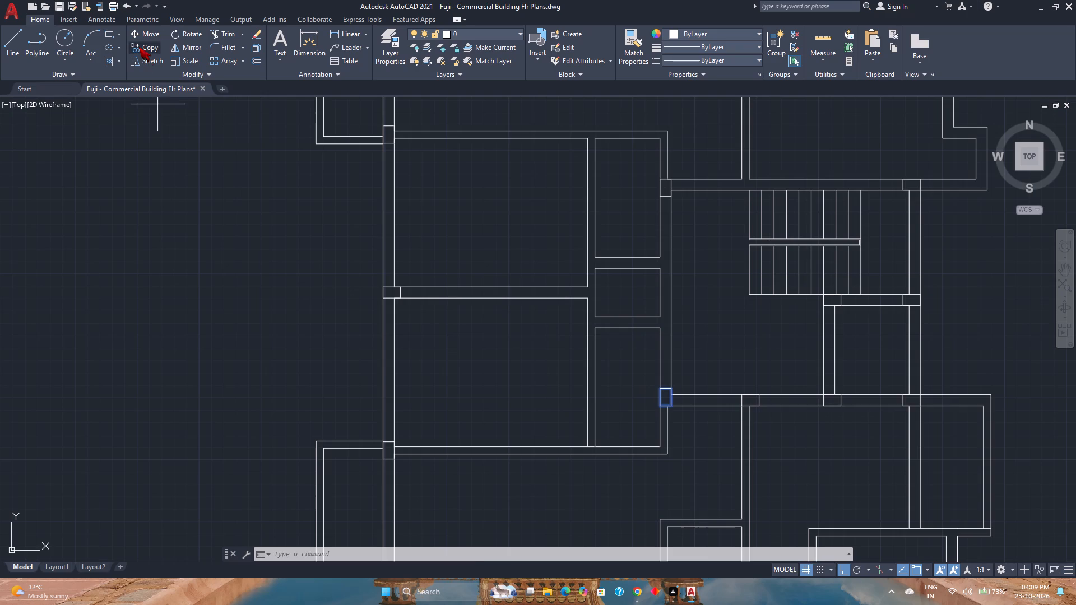
pyautogui.scroll(2, 656, 411)
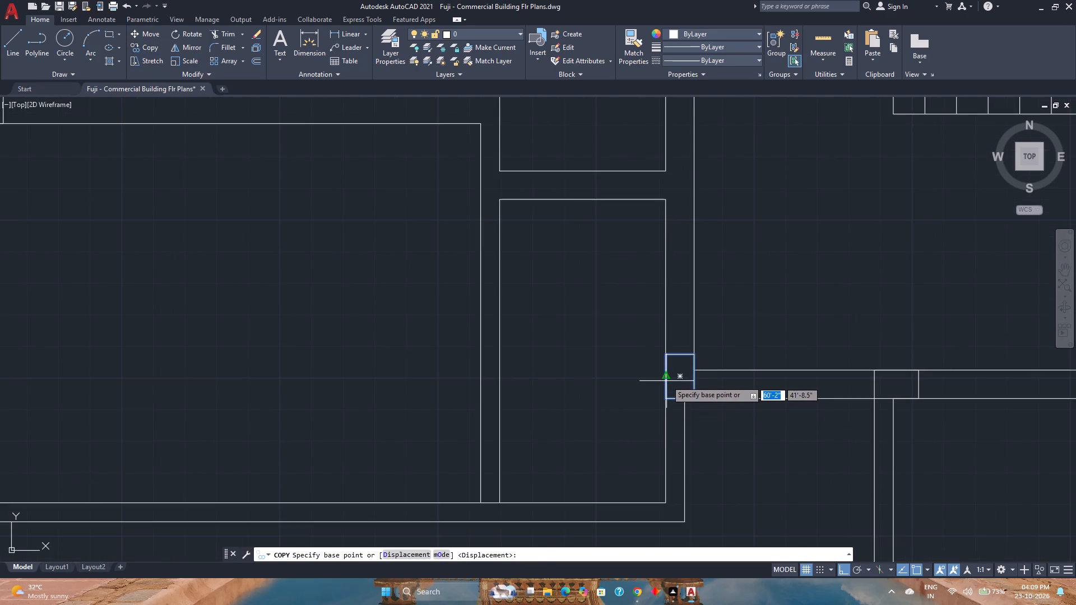
pyautogui.click(666, 378)
pyautogui.scroll(-4, 666, 378)
pyautogui.scroll(3, 630, 338)
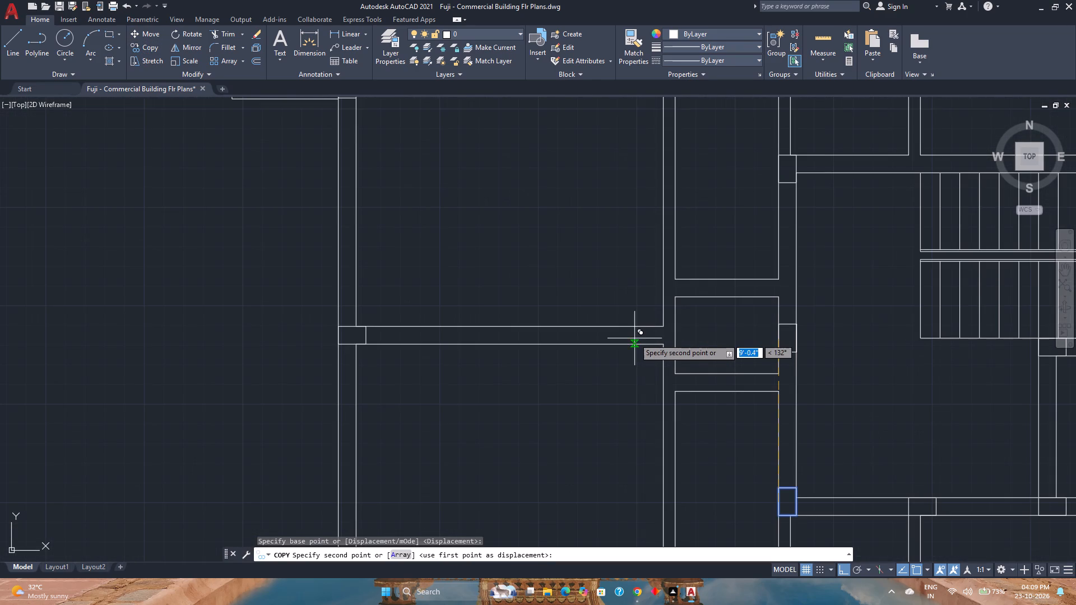
pyautogui.write('m22p')
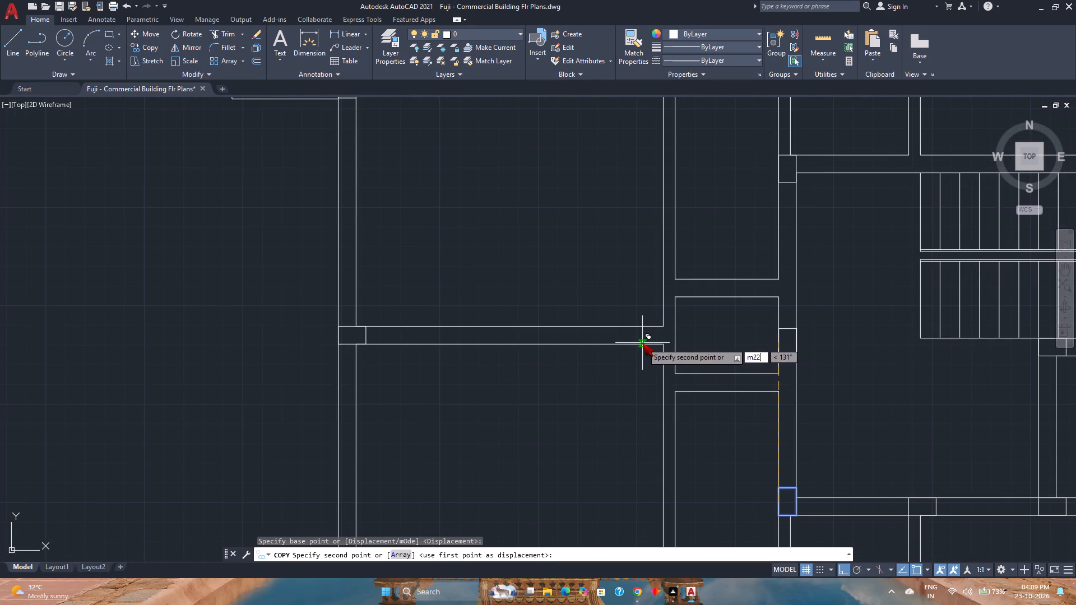
pyautogui.press('Return')
pyautogui.write('m2p')
pyautogui.press('Return')
pyautogui.scroll(2, 679, 341)
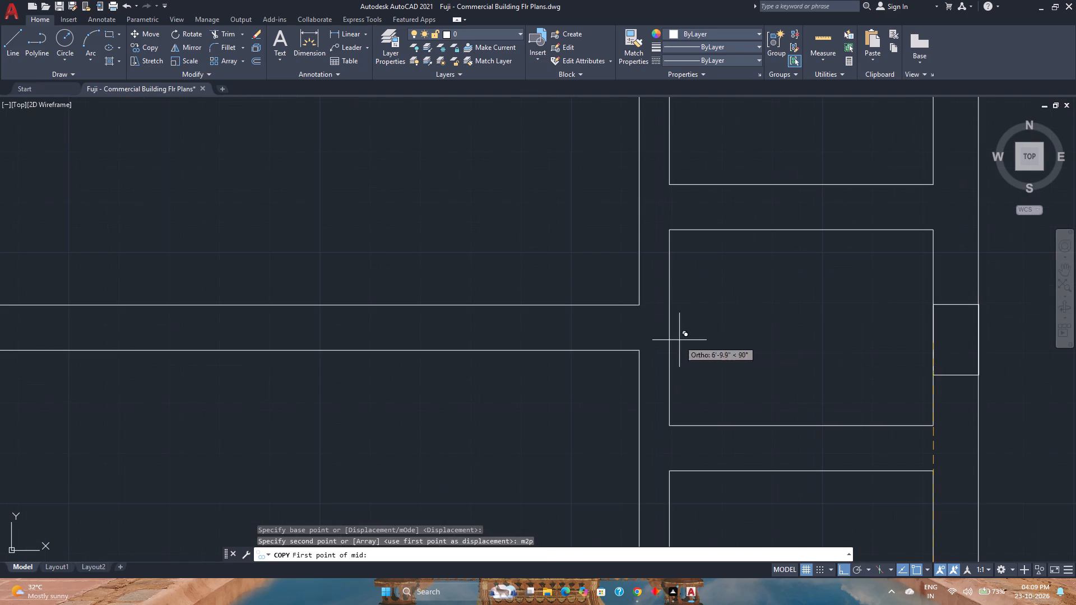
pyautogui.click(637, 352)
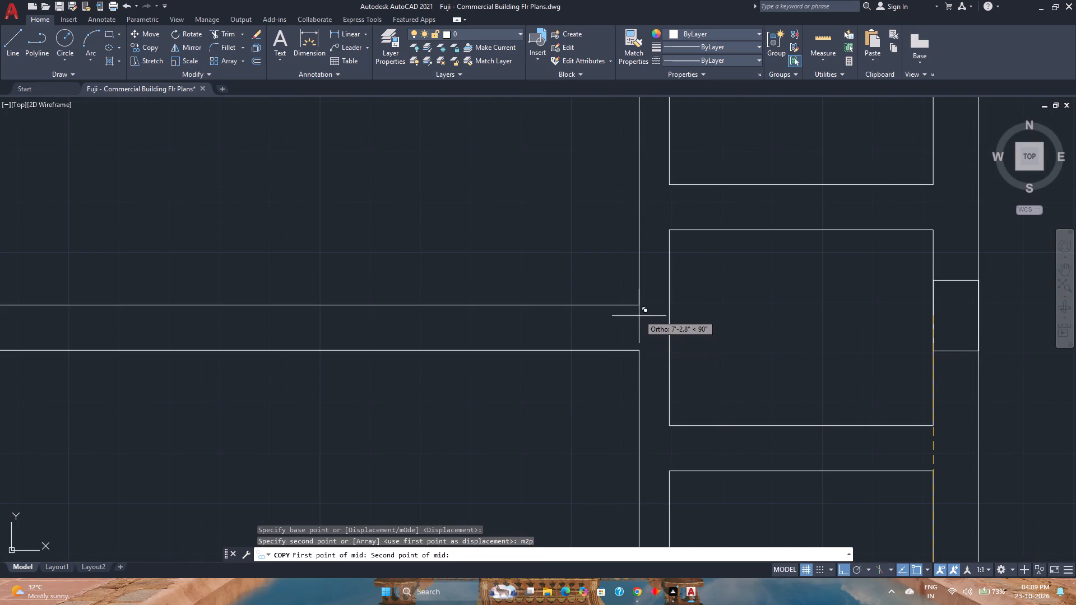
pyautogui.click(638, 306)
pyautogui.scroll(-1, 638, 306)
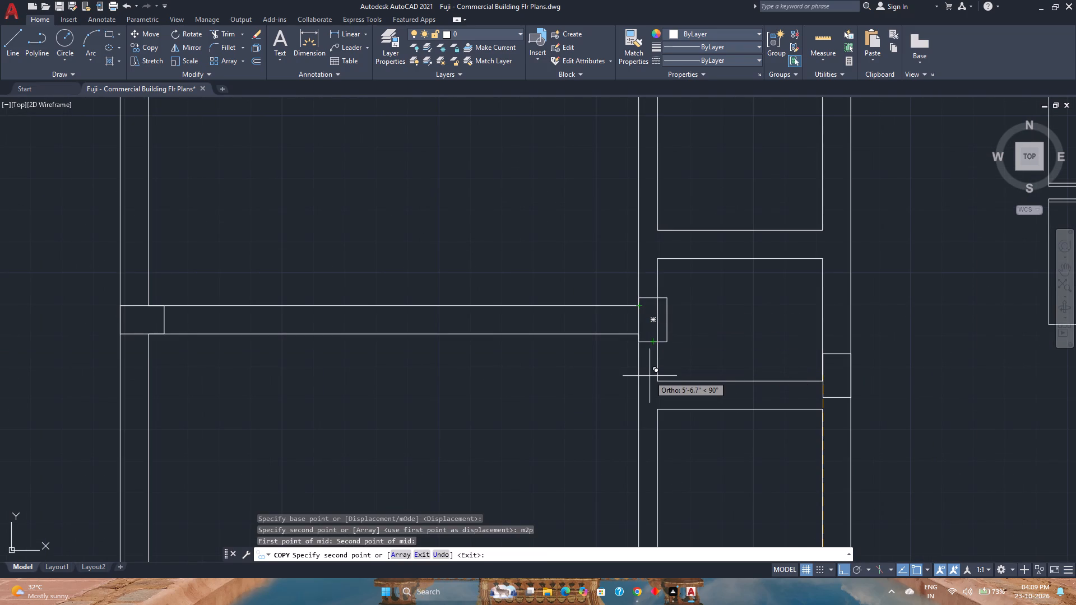
pyautogui.press('Escape')
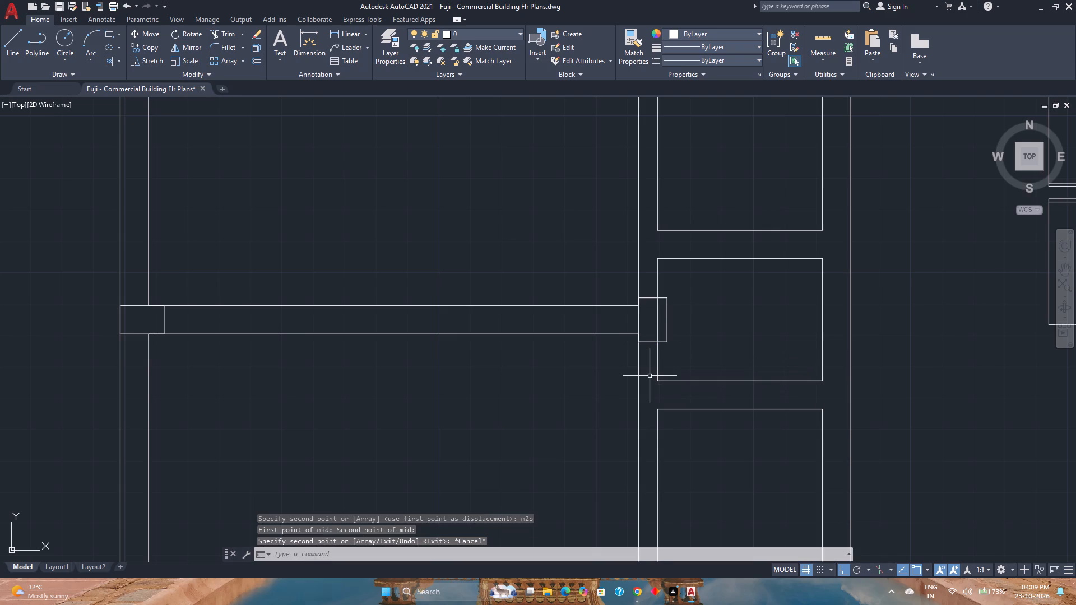
# Move the small middle room's west wall line east to align with the east face of the new column.
pyautogui.scroll(2, 650, 376)
pyautogui.click(672, 361)
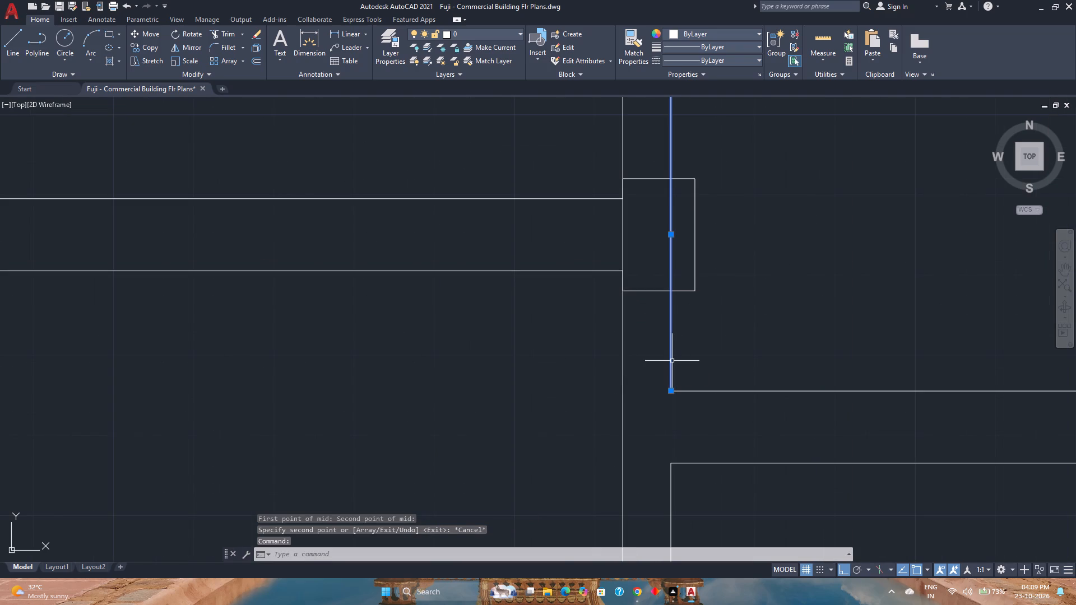
pyautogui.press('m')
pyautogui.press('Return')
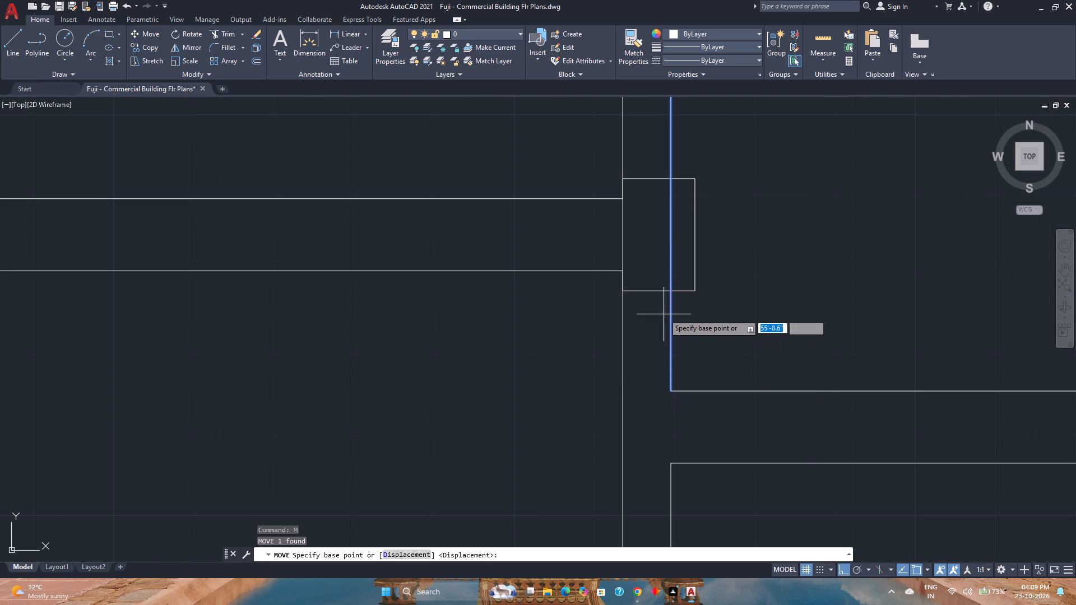
pyautogui.click(672, 294)
pyautogui.click(692, 291)
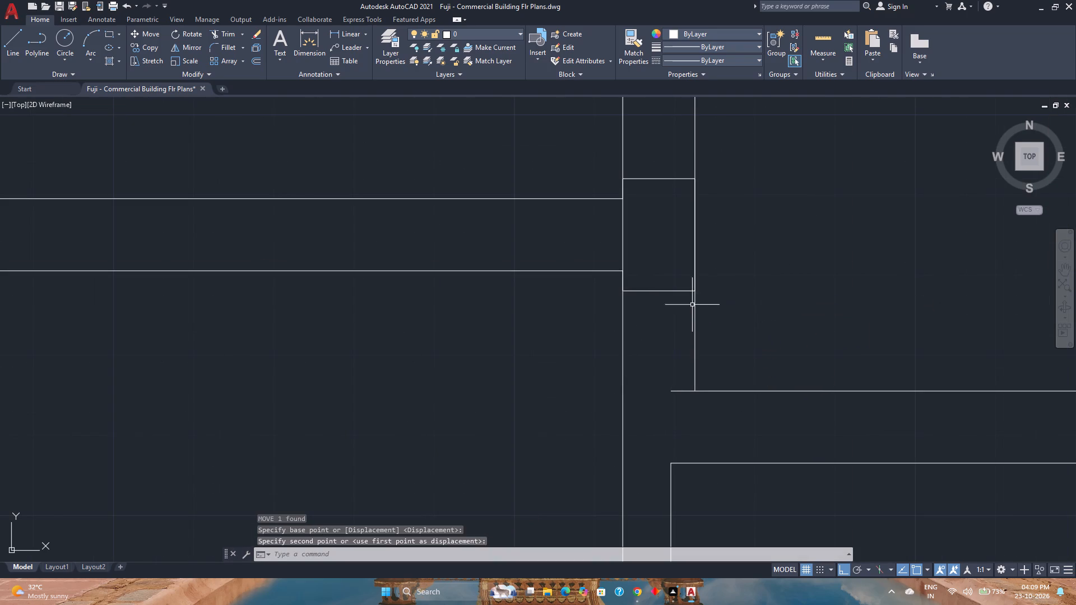
# Trim the overhanging ends of the small middle room's south and north wall lines back to its relocated west wall line.
pyautogui.write('tr')
pyautogui.press('Return')
pyautogui.click(685, 374)
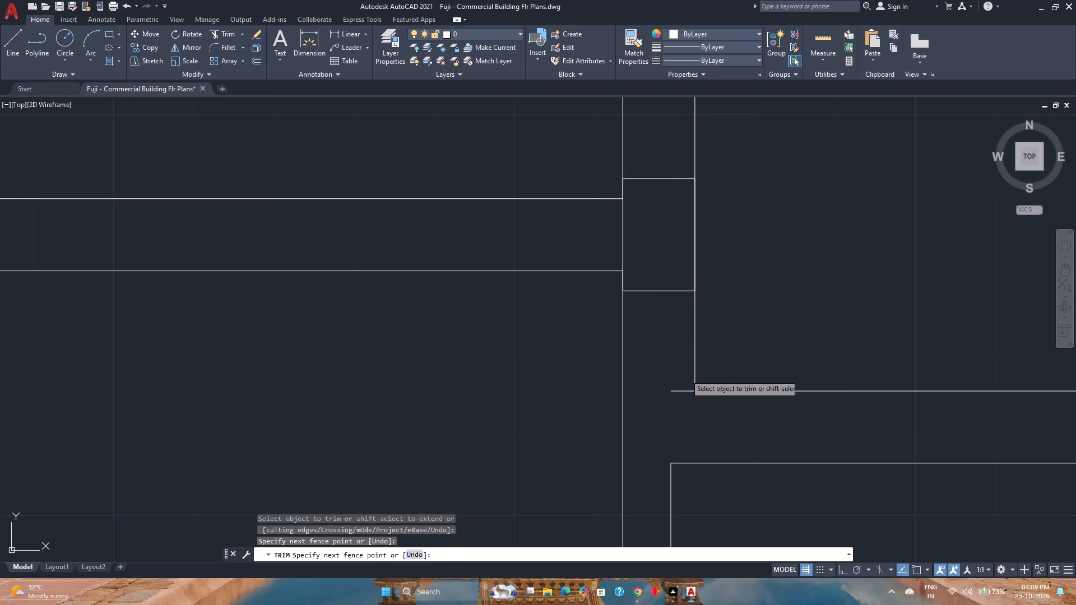
pyautogui.click(683, 398)
pyautogui.scroll(-3, 683, 399)
pyautogui.scroll(4, 667, 319)
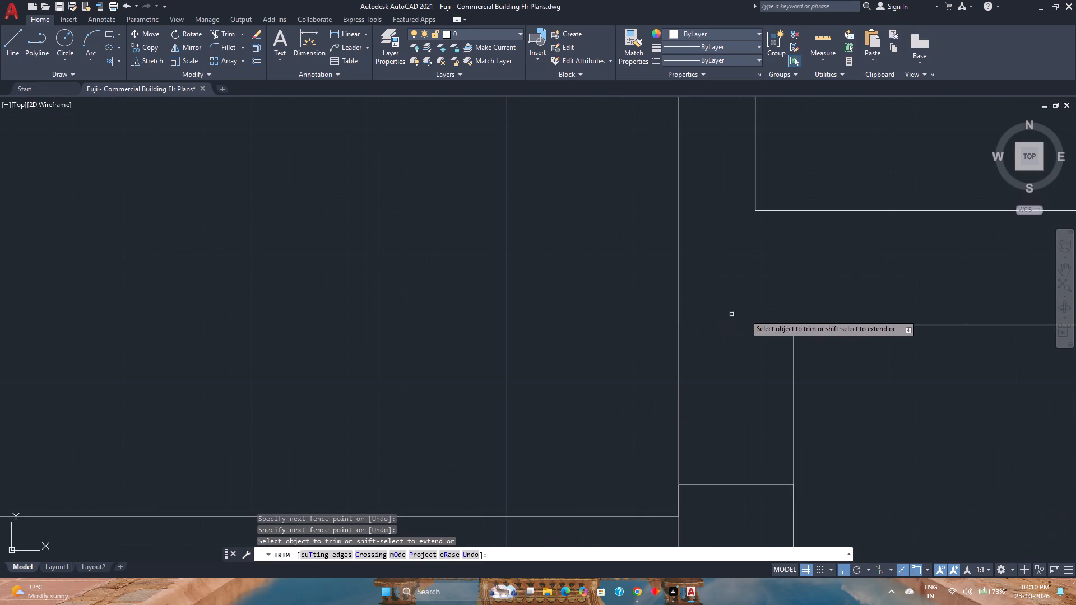
pyautogui.click(777, 313)
pyautogui.moveTo(752, 358); pyautogui.dragTo(744, 368)
pyautogui.press('Escape')
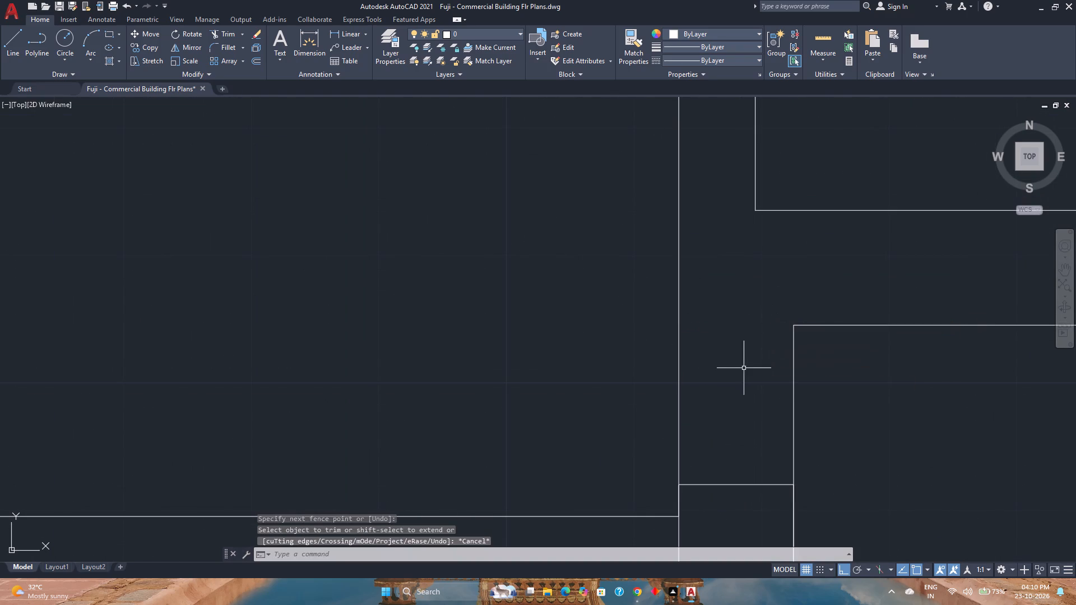
# Use Quick measure to check the inside dimensions of the narrow room directly north of the small middle room.
pyautogui.scroll(-5, 744, 368)
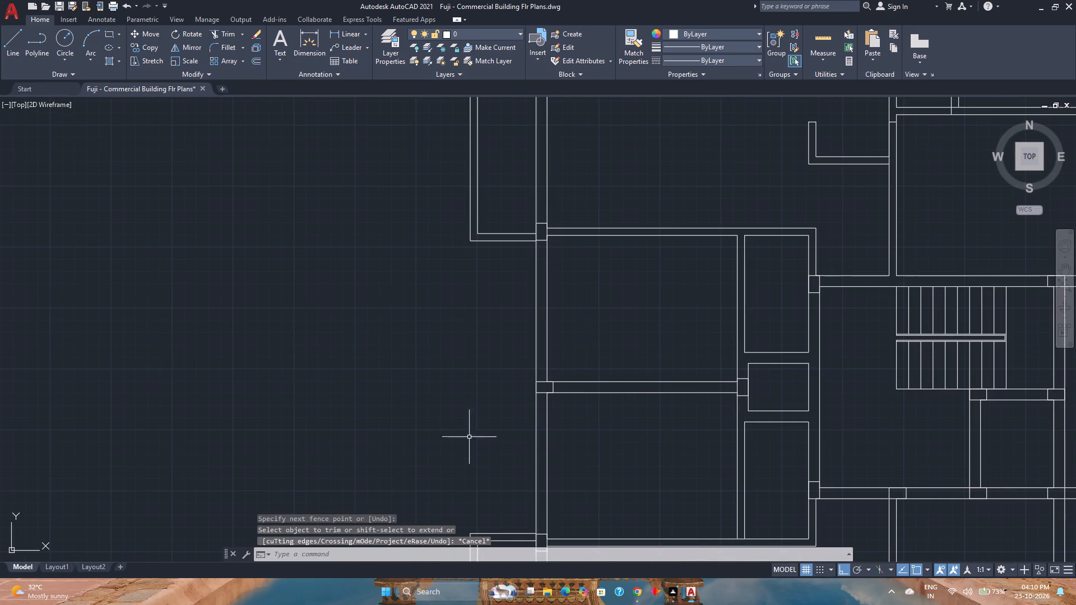
pyautogui.click(836, 45)
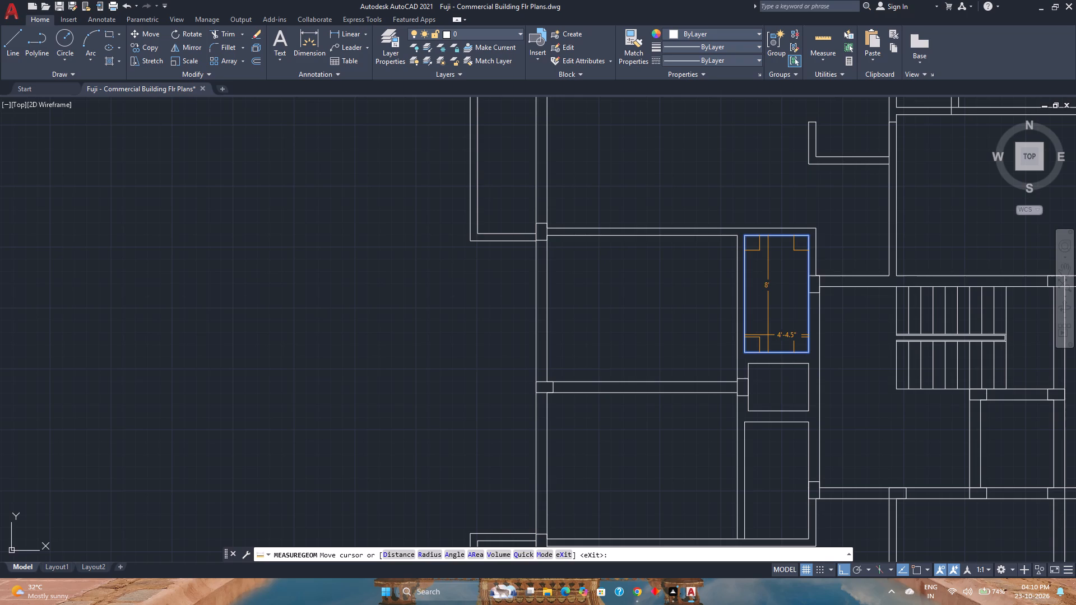
pyautogui.press('Escape')
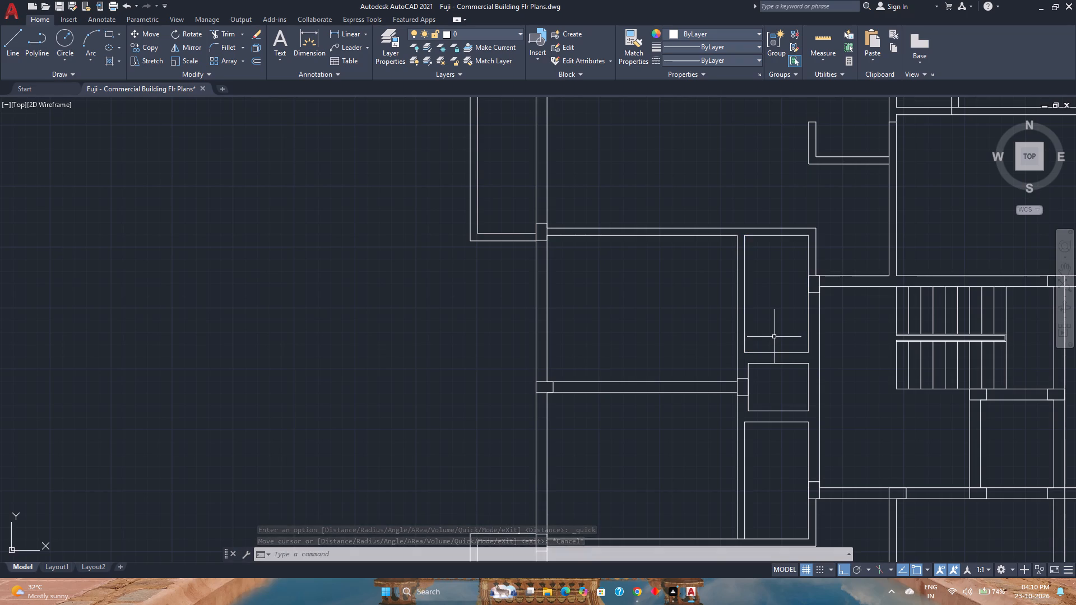
# Copy the column northeast of the staircase west along the same wall to the junction at the staircase's northwest corner, and save the drawing.
pyautogui.scroll(-1, 774, 337)
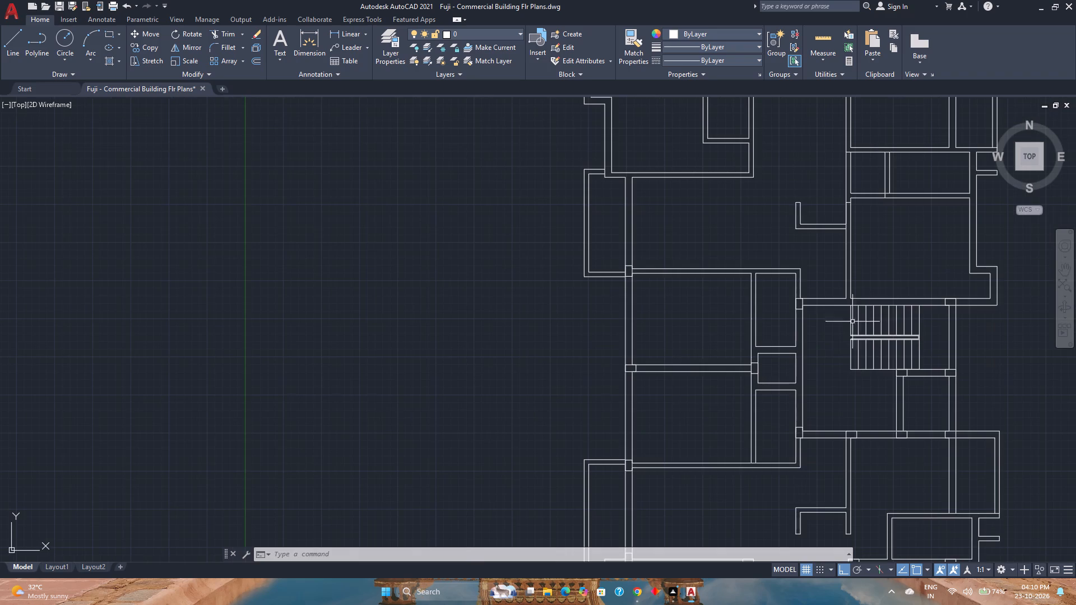
pyautogui.scroll(2, 942, 297)
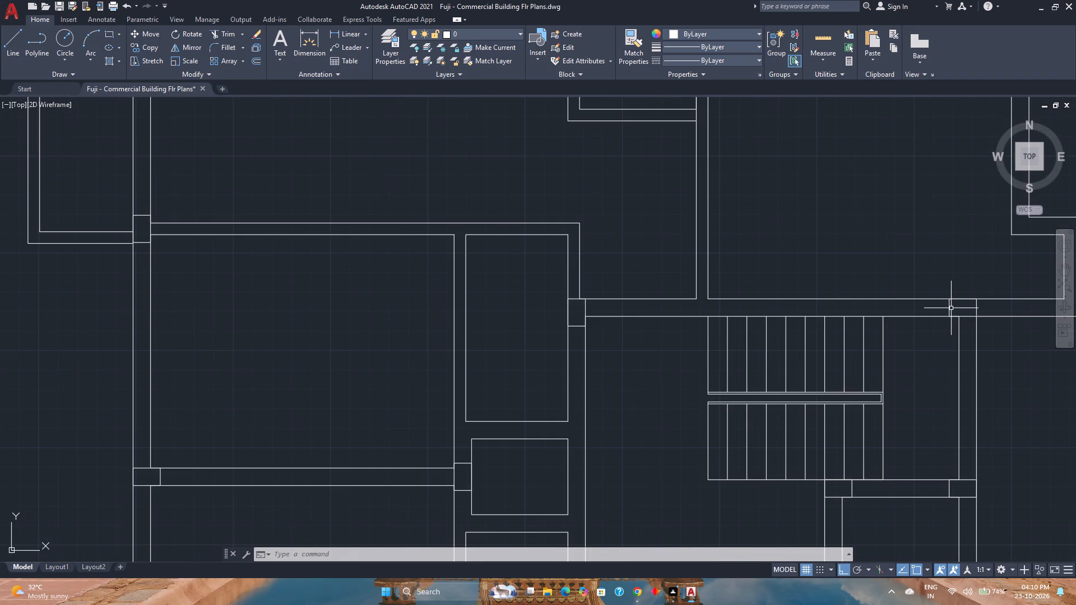
pyautogui.click(951, 308)
pyautogui.click(926, 310)
pyautogui.click(726, 307)
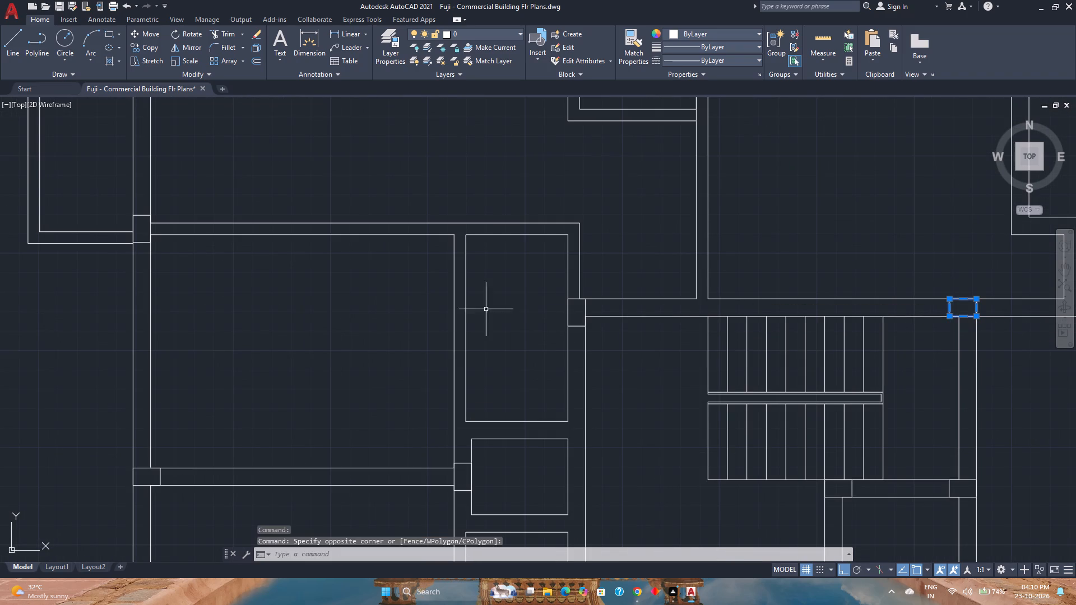
pyautogui.click(157, 47)
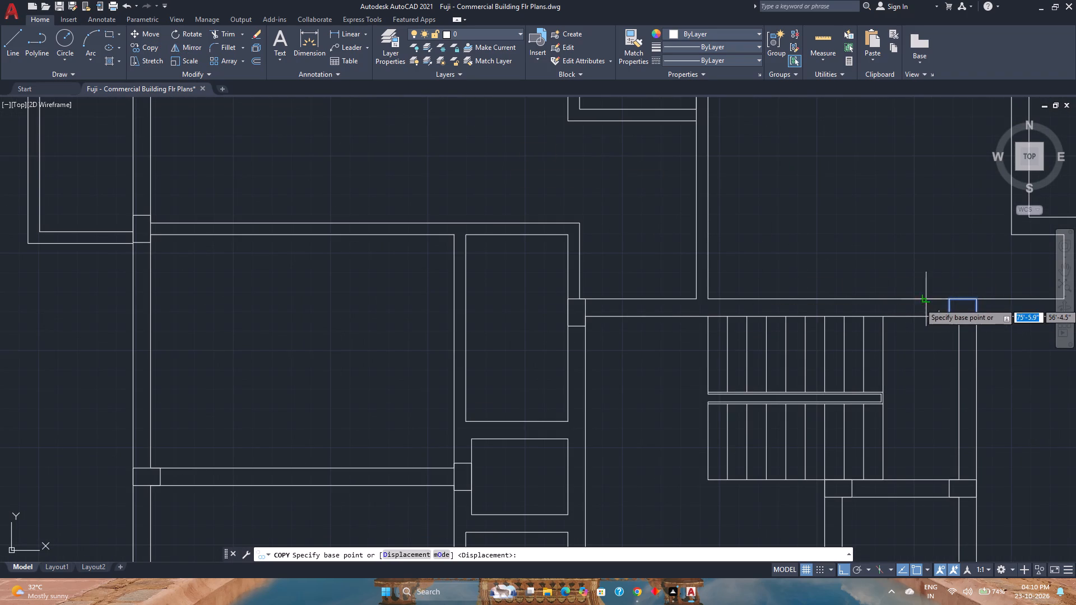
pyautogui.scroll(1, 949, 297)
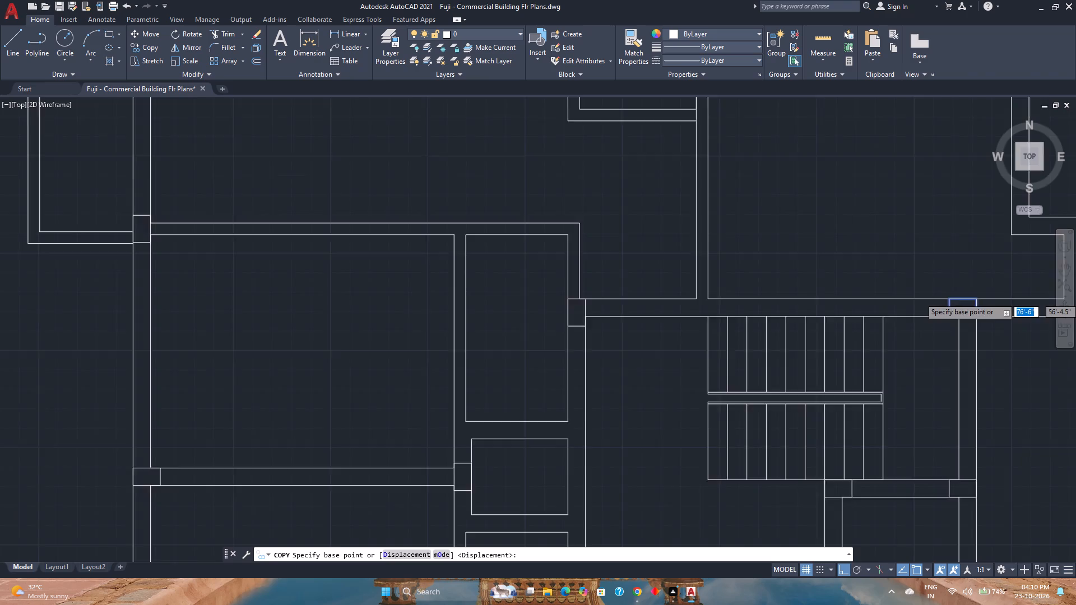
pyautogui.scroll(1, 949, 297)
pyautogui.click(949, 299)
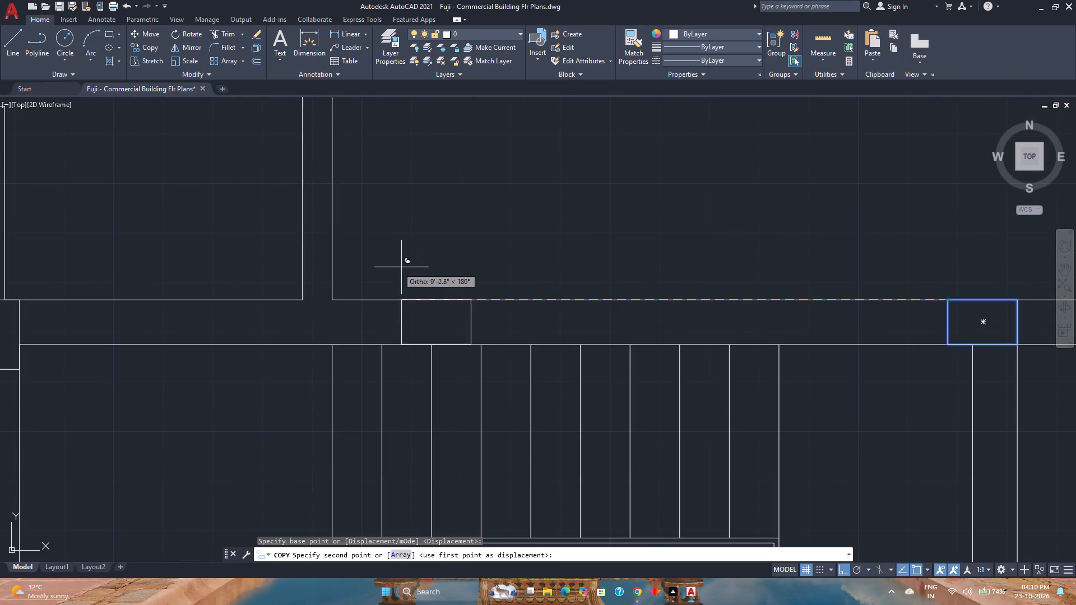
pyautogui.click(299, 300)
pyautogui.scroll(-2, 419, 308)
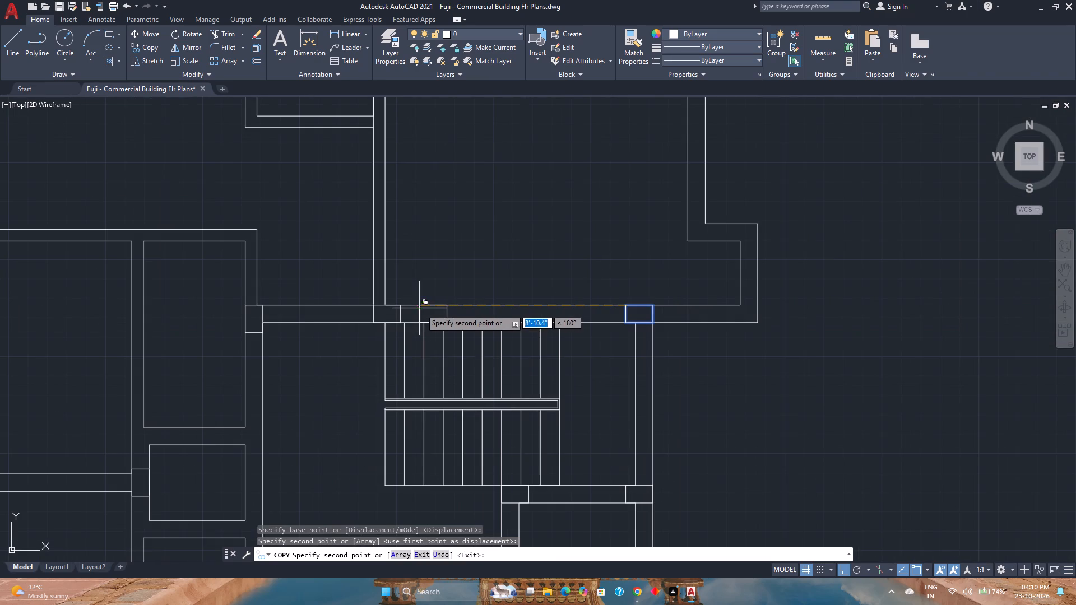
pyautogui.press('Escape')
pyautogui.scroll(-2, 424, 310)
pyautogui.moveTo(415, 388); pyautogui.dragTo(415, 384, button='middle')
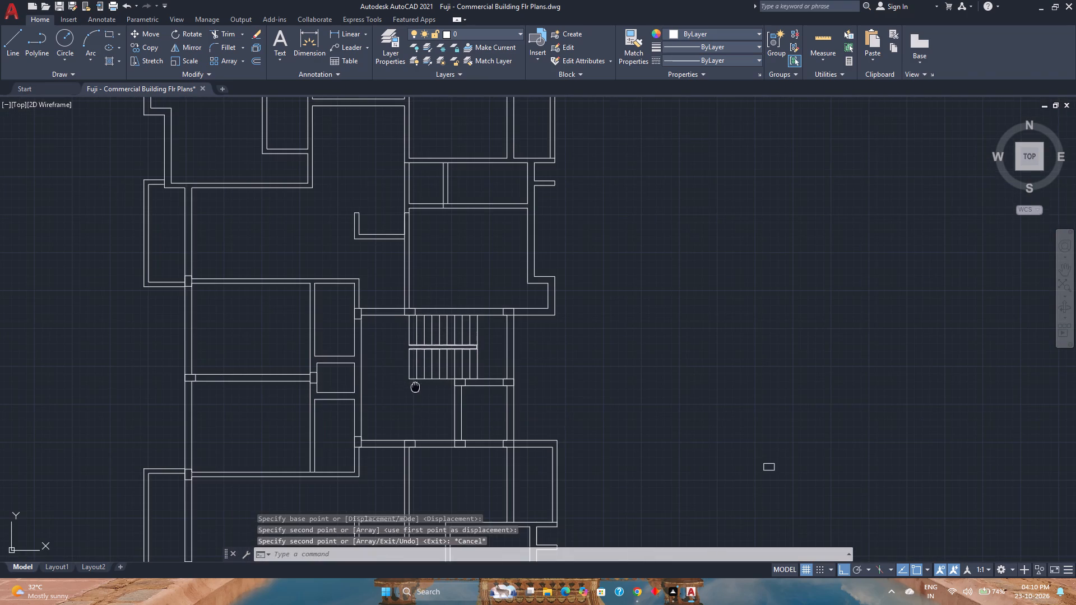
pyautogui.moveTo(415, 384); pyautogui.dragTo(432, 362, button='middle')
pyautogui.hotkey('ctrl', 's')
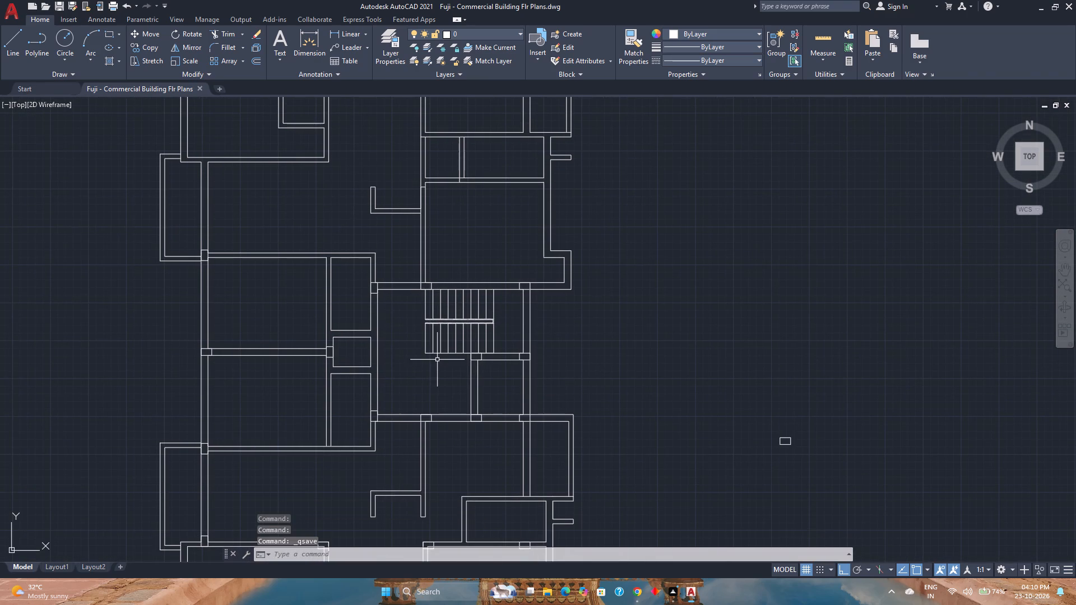
# Copy the west-wall column about 10' straight north into the northwest room's south wall, flush with that wall's inner face.
pyautogui.moveTo(407, 369); pyautogui.dragTo(465, 431, button='middle')
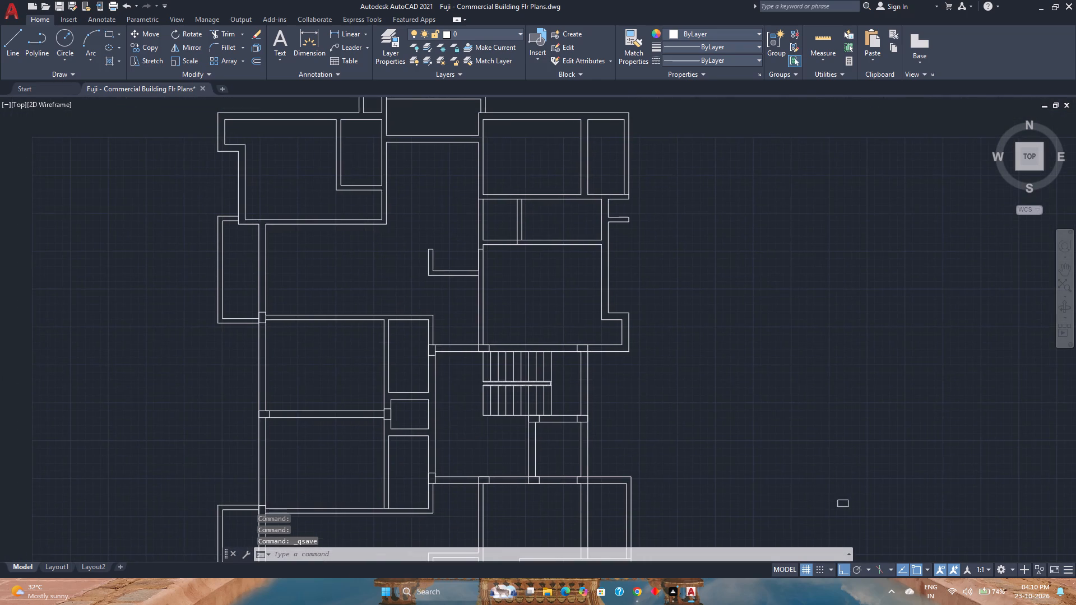
pyautogui.middleClick(465, 431)
pyautogui.scroll(-1, 440, 347)
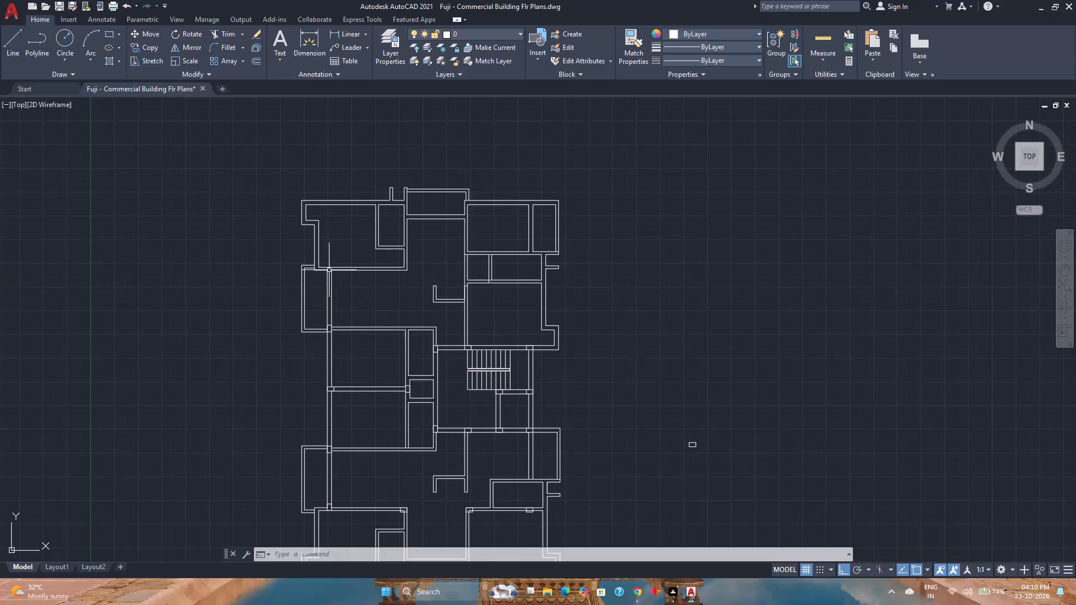
pyautogui.scroll(2, 331, 334)
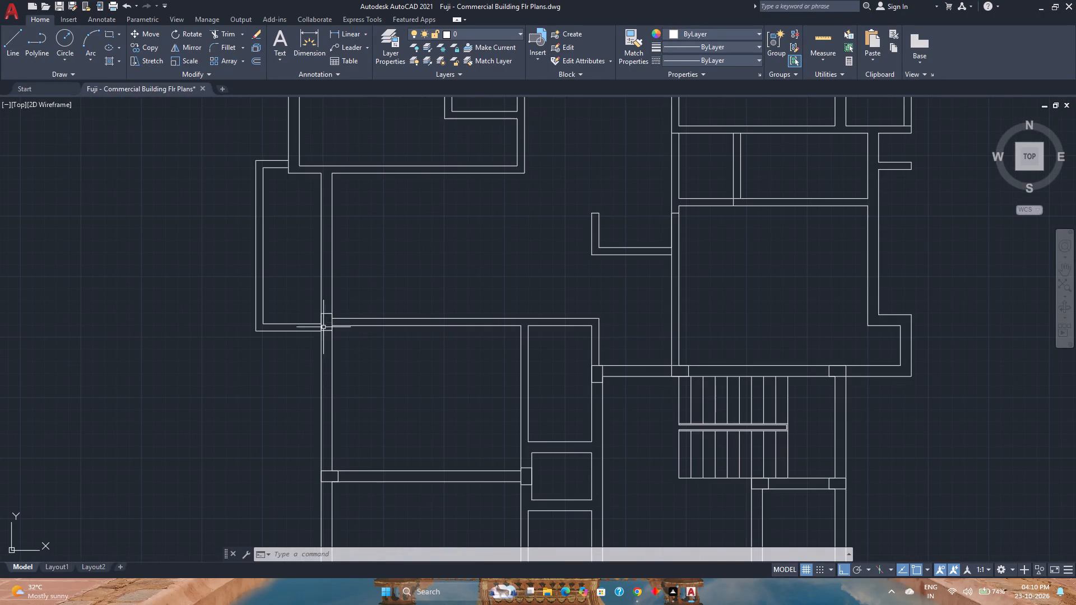
pyautogui.click(324, 314)
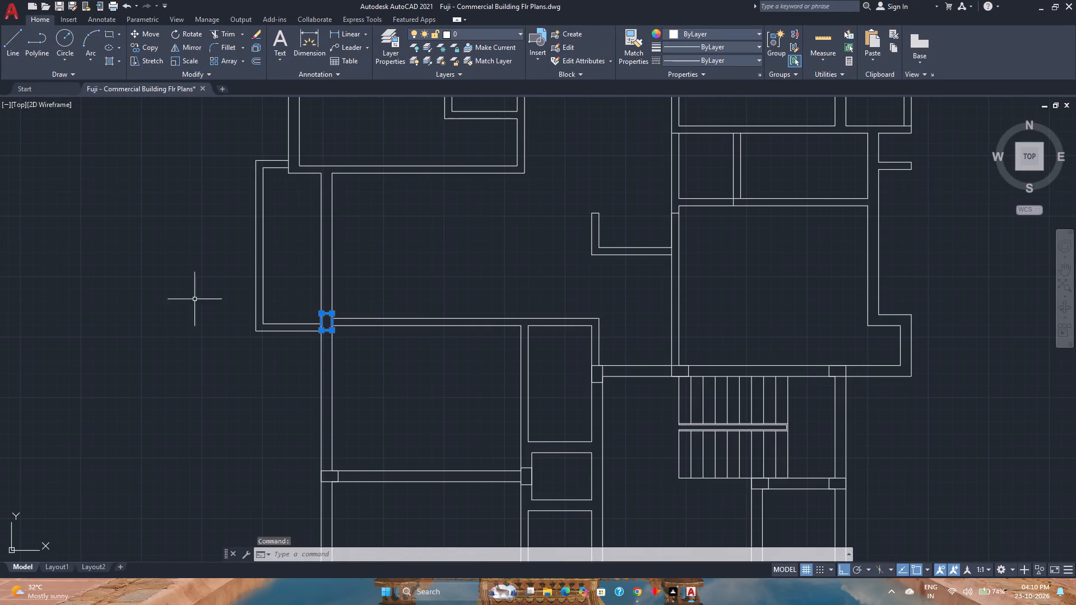
pyautogui.click(143, 48)
pyautogui.scroll(2, 322, 322)
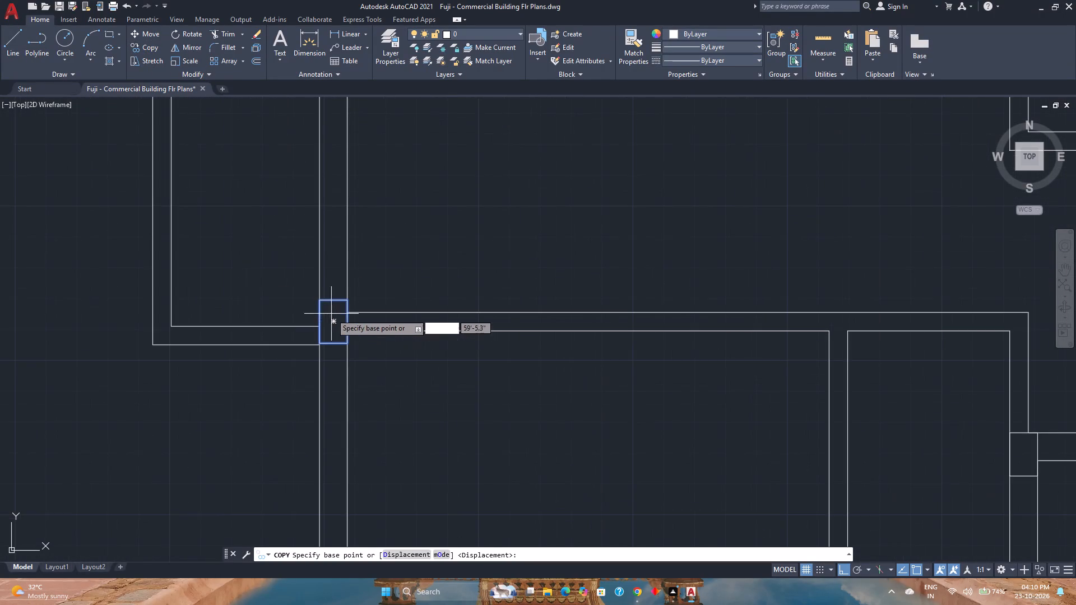
pyautogui.click(336, 303)
pyautogui.scroll(-3, 336, 303)
pyautogui.moveTo(336, 303); pyautogui.dragTo(381, 380, button='middle')
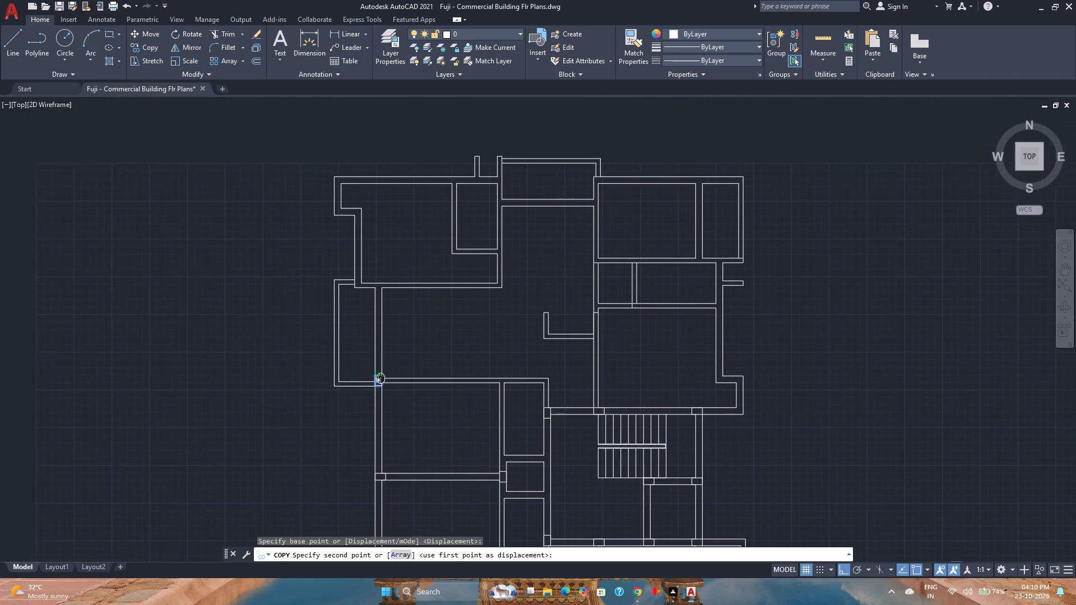
pyautogui.moveTo(381, 380); pyautogui.dragTo(383, 388, button='middle')
pyautogui.scroll(3, 382, 313)
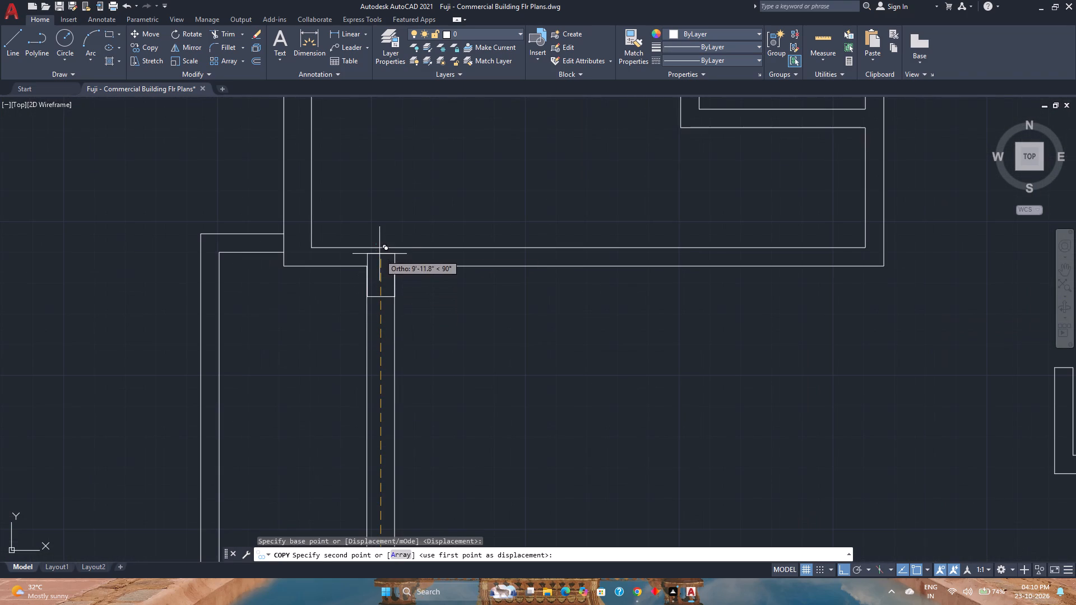
pyautogui.click(381, 250)
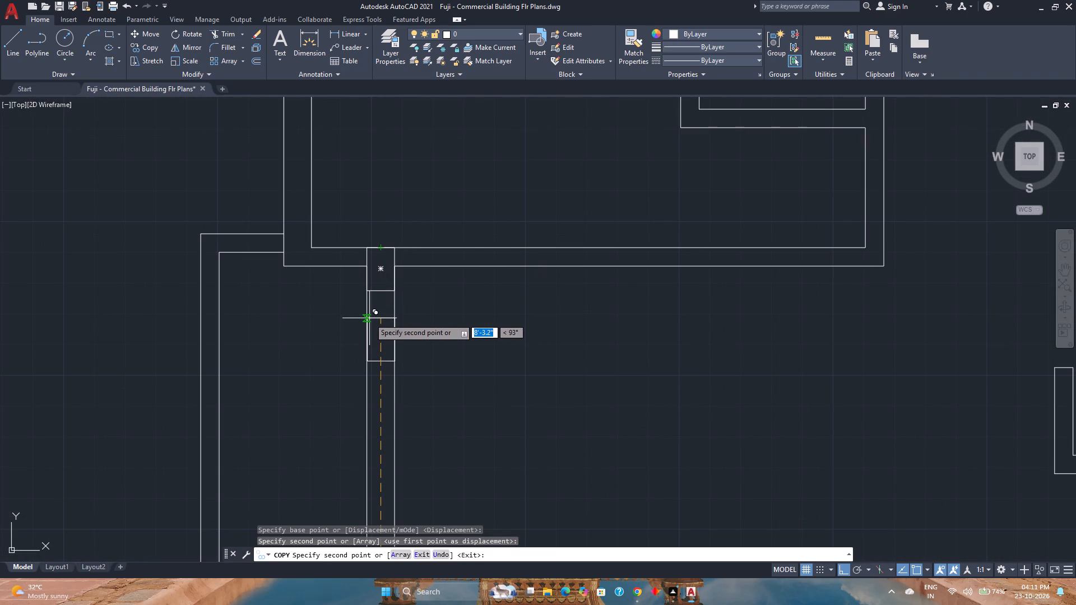
pyautogui.press('Escape')
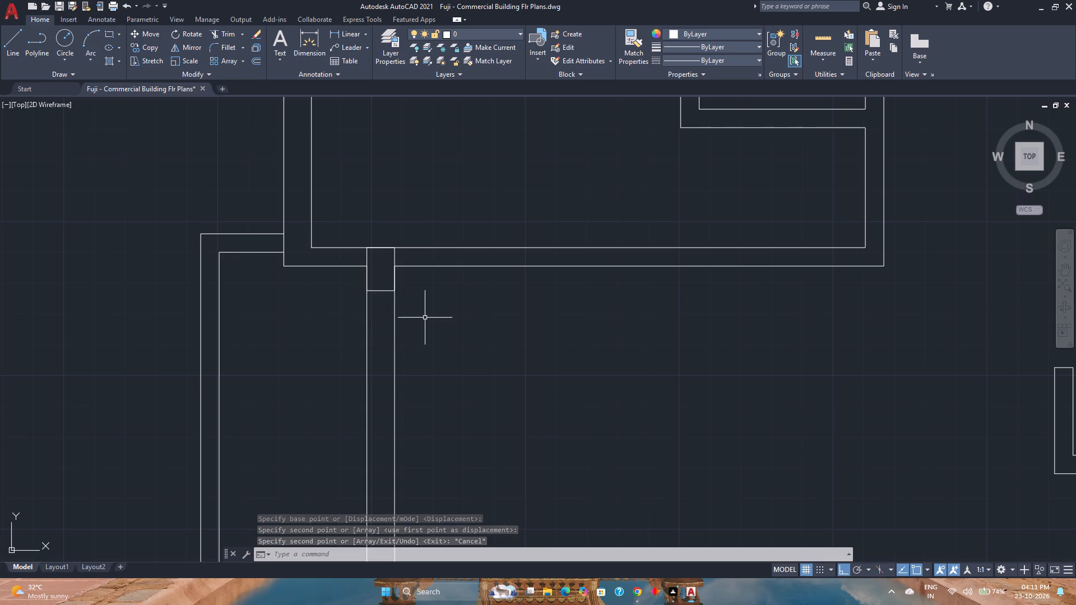
# Copy the column at the staircase's northwest corner to the east end of the northwest room's south wall, flush with its outer corner.
pyautogui.scroll(-3, 425, 318)
pyautogui.scroll(2, 642, 429)
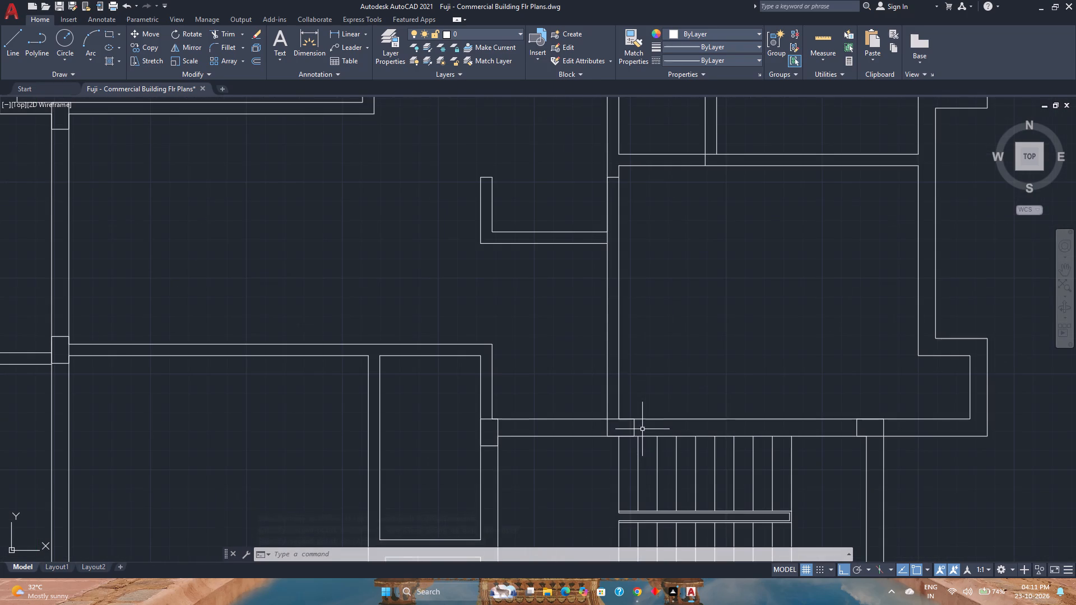
pyautogui.click(643, 429)
pyautogui.click(630, 429)
pyautogui.click(146, 50)
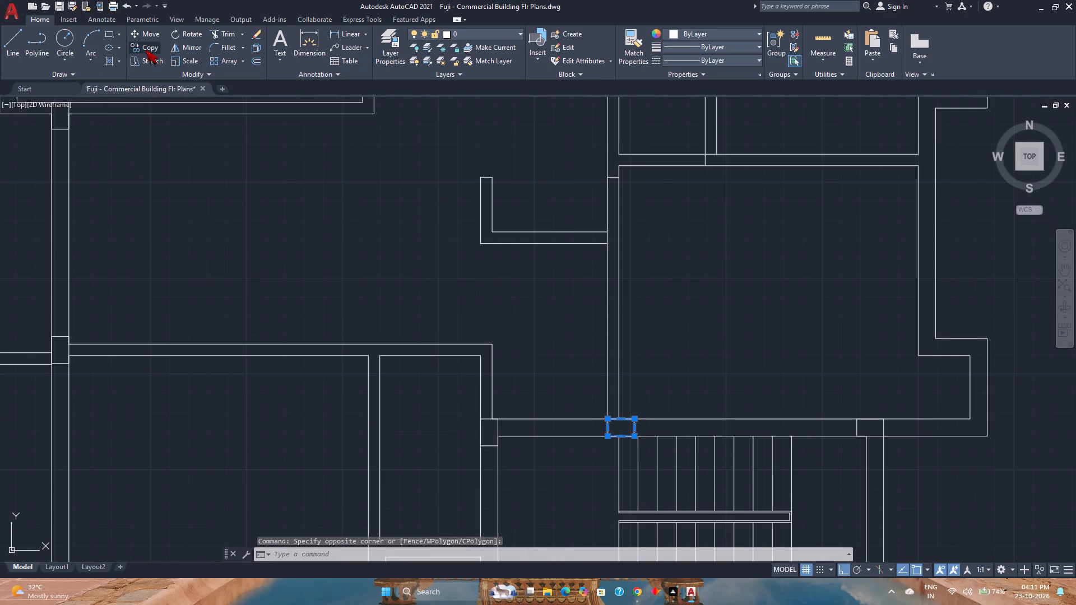
pyautogui.click(632, 433)
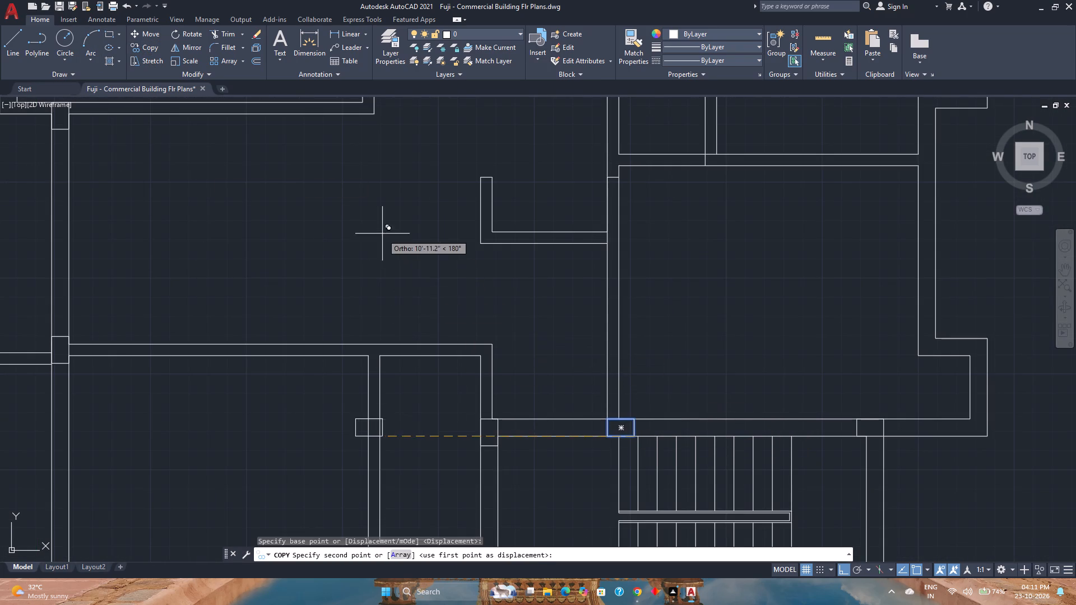
pyautogui.moveTo(382, 234); pyautogui.dragTo(490, 342, button='middle')
pyautogui.click(481, 225)
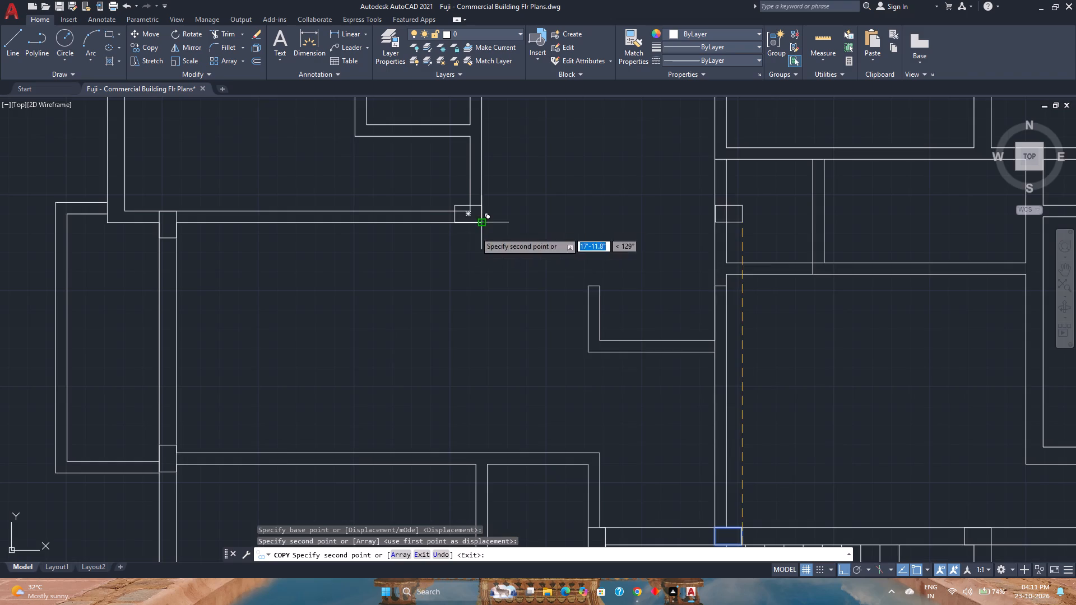
pyautogui.scroll(-2, 427, 280)
pyautogui.moveTo(427, 280); pyautogui.dragTo(563, 389, button='middle')
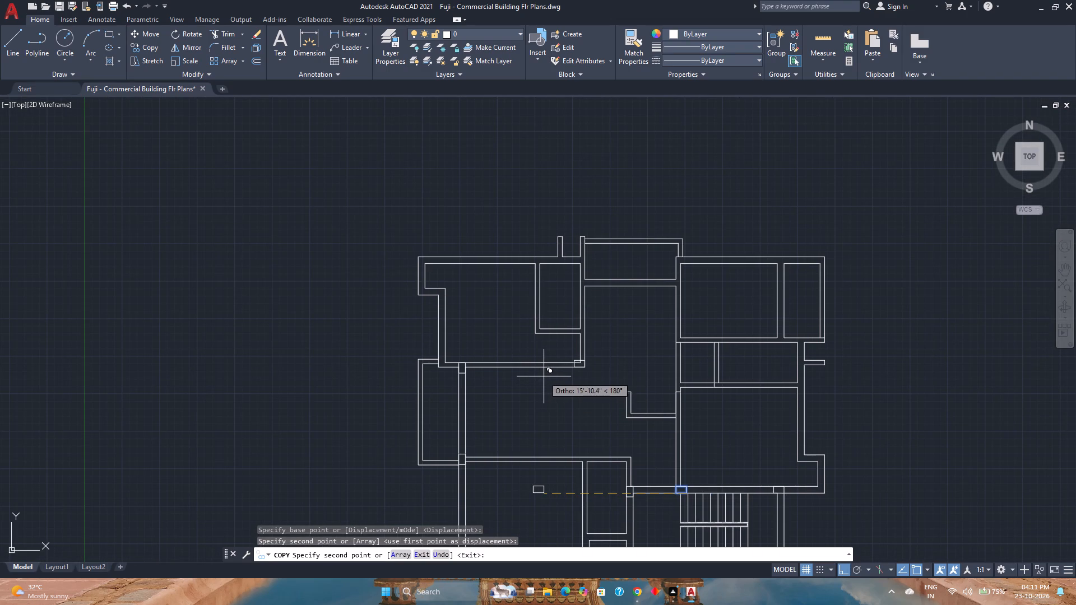
pyautogui.press('Escape')
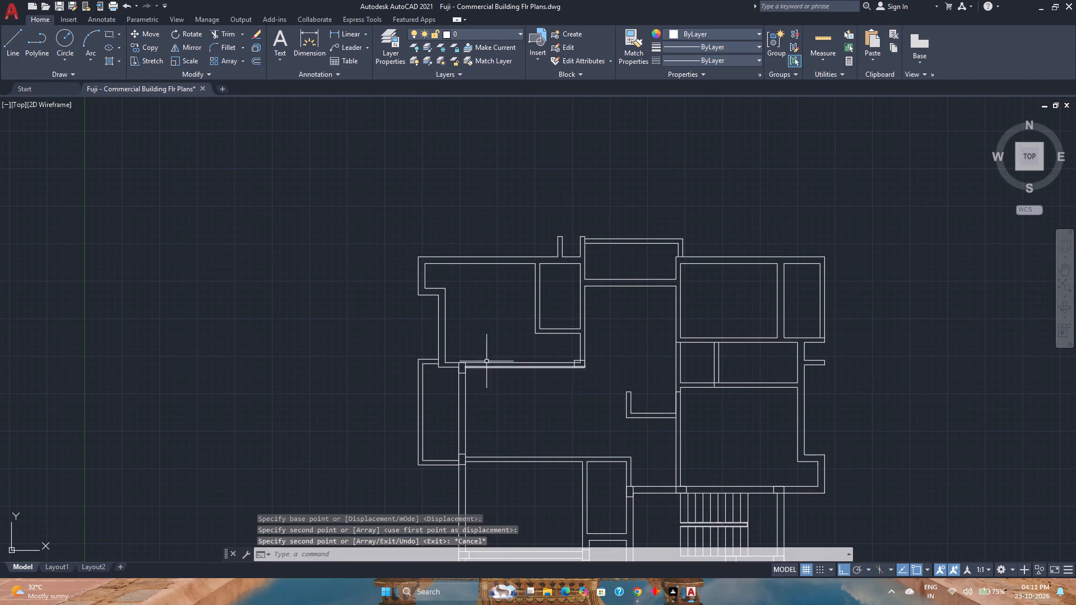
# Copy the column in the southwest room's south wall 65'-6" straight north into the northwest room's north wall, flush with its outer face.
pyautogui.scroll(1, 467, 353)
pyautogui.moveTo(466, 370); pyautogui.dragTo(461, 313, button='middle')
pyautogui.middleClick(461, 313)
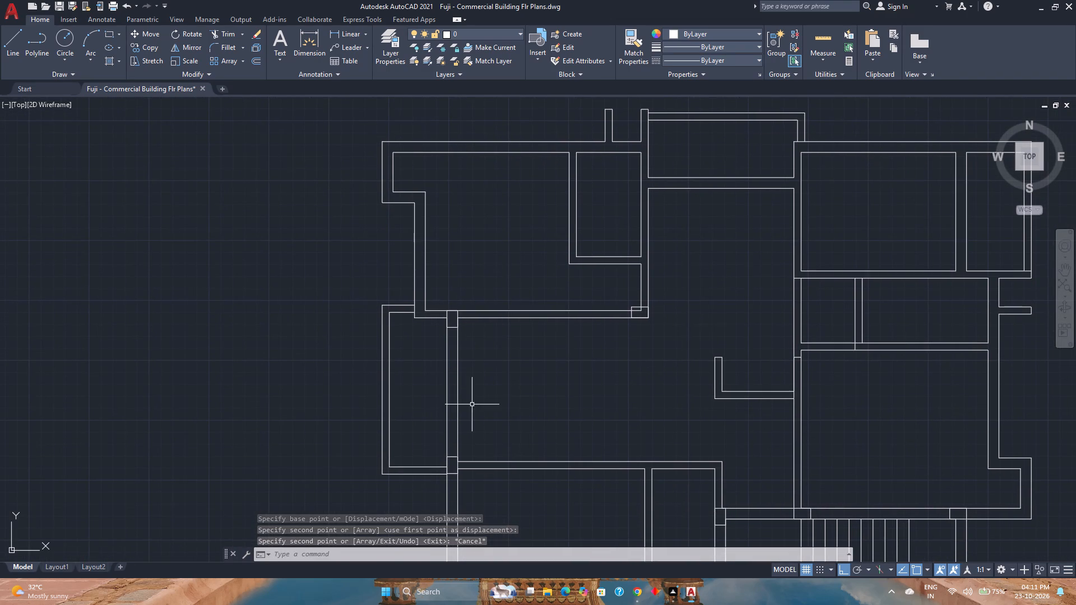
pyautogui.scroll(-3, 465, 371)
pyautogui.moveTo(460, 479); pyautogui.dragTo(458, 408, button='middle')
pyautogui.moveTo(460, 402); pyautogui.dragTo(463, 381, button='middle')
pyautogui.moveTo(466, 370); pyautogui.dragTo(467, 365, button='middle')
pyautogui.scroll(3, 477, 438)
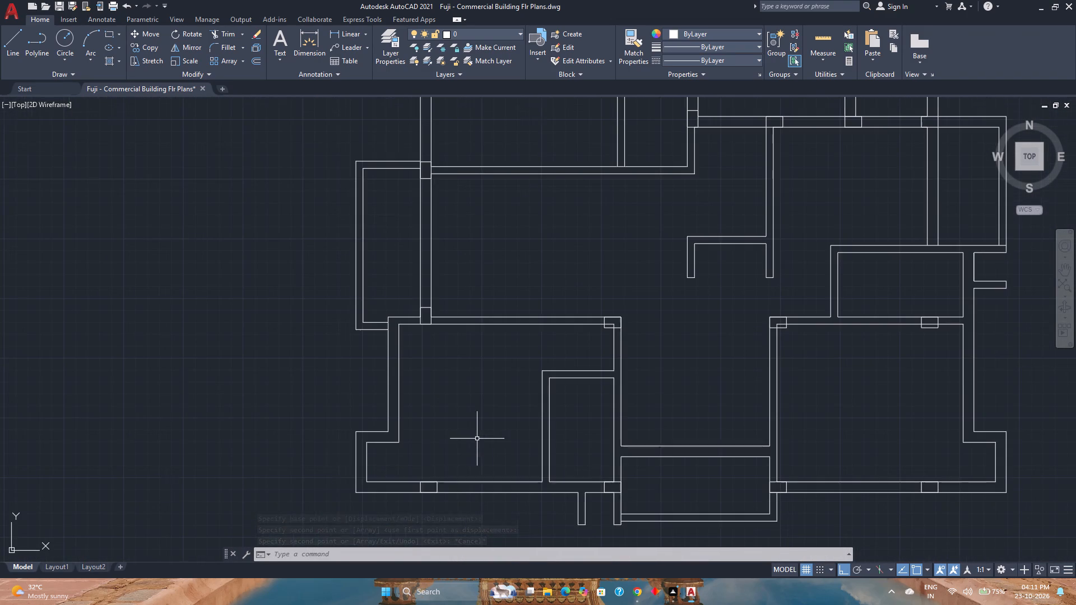
pyautogui.click(420, 486)
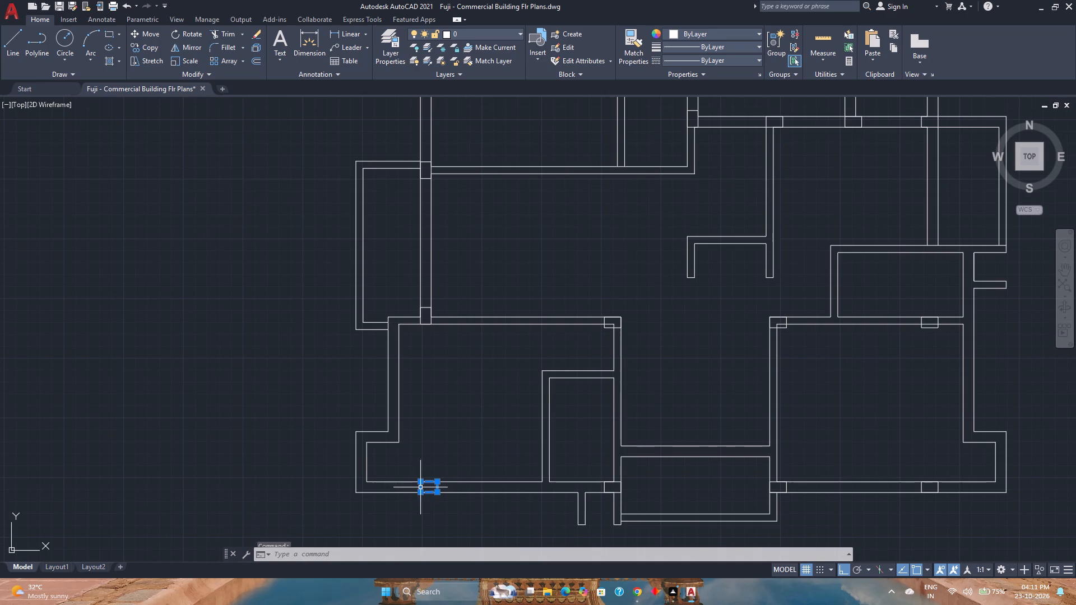
pyautogui.click(141, 50)
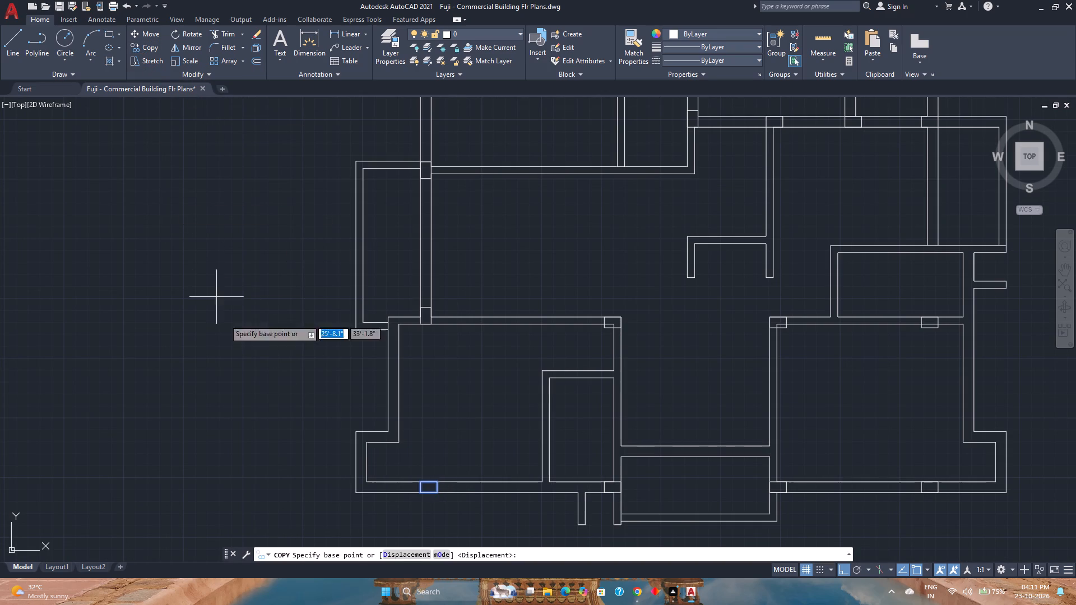
pyautogui.scroll(2, 402, 505)
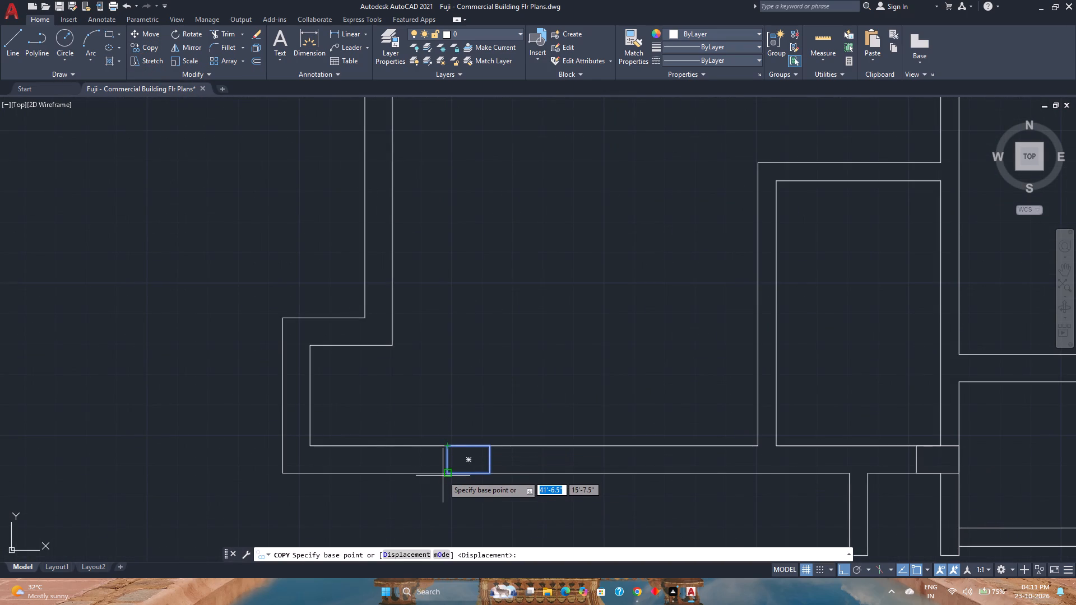
pyautogui.click(449, 446)
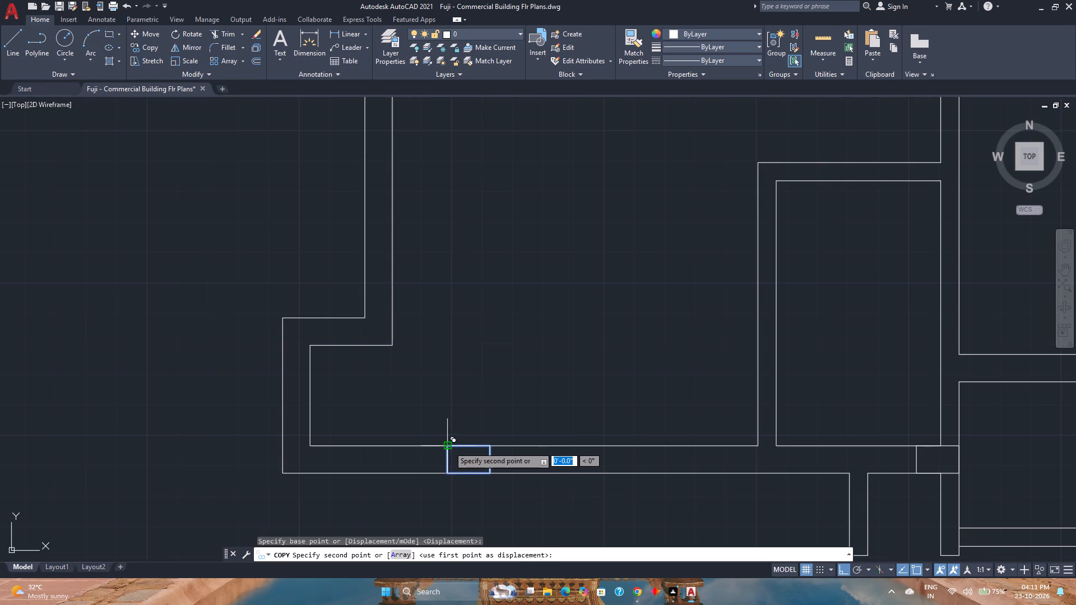
pyautogui.scroll(-4, 449, 446)
pyautogui.moveTo(458, 376); pyautogui.dragTo(491, 529, button='middle')
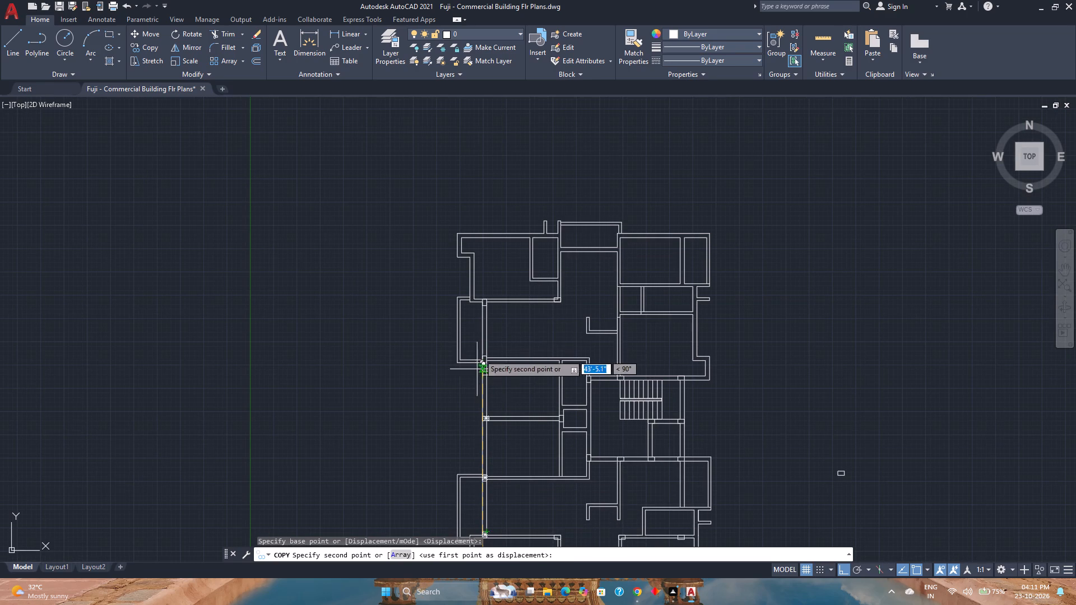
pyautogui.scroll(2, 480, 227)
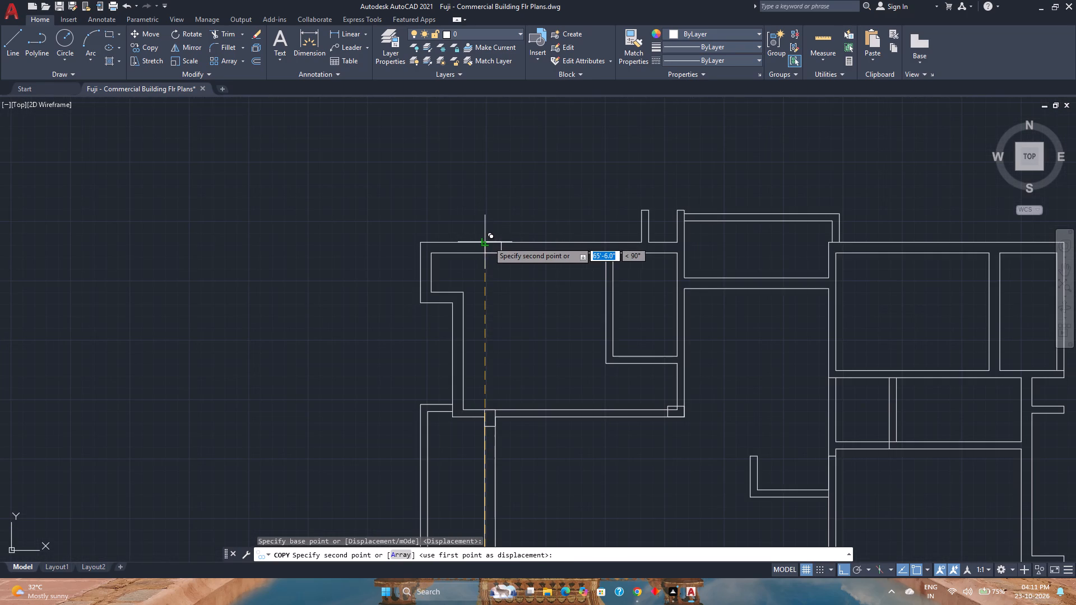
pyautogui.click(488, 241)
pyautogui.press('Escape')
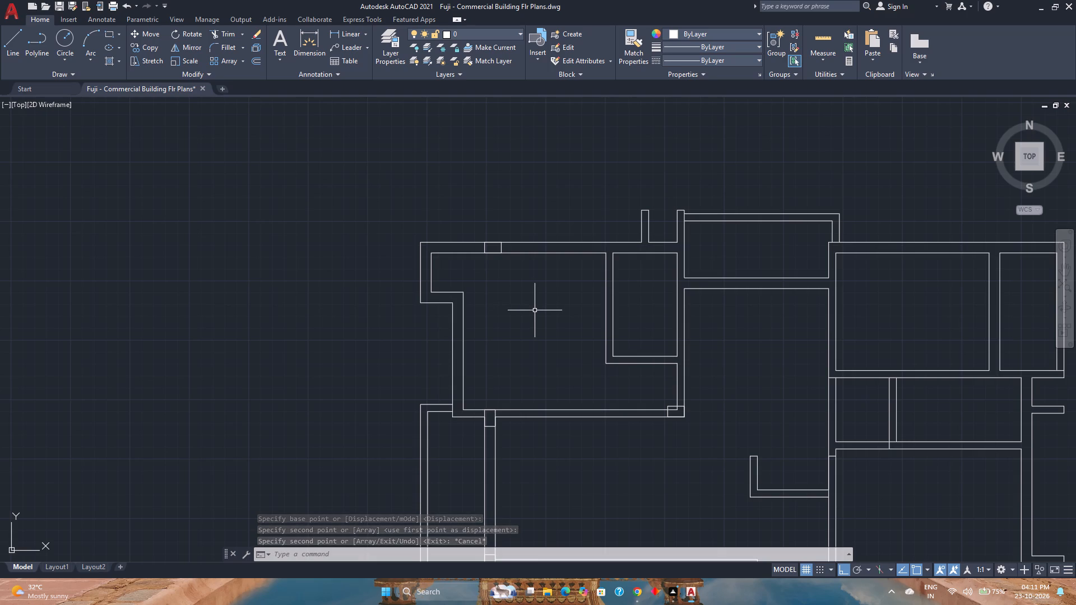
# Copy the northwest room's north-wall column east to that wall's east end and about 24'-3" east to the northeast room's northwest corner.
pyautogui.click(510, 247)
pyautogui.click(499, 247)
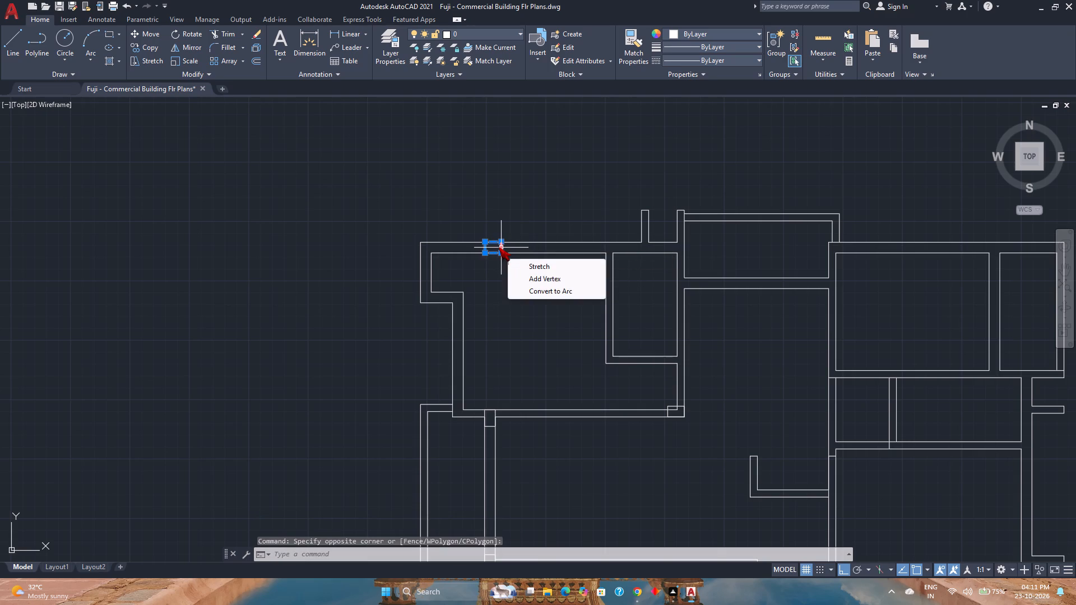
pyautogui.click(155, 44)
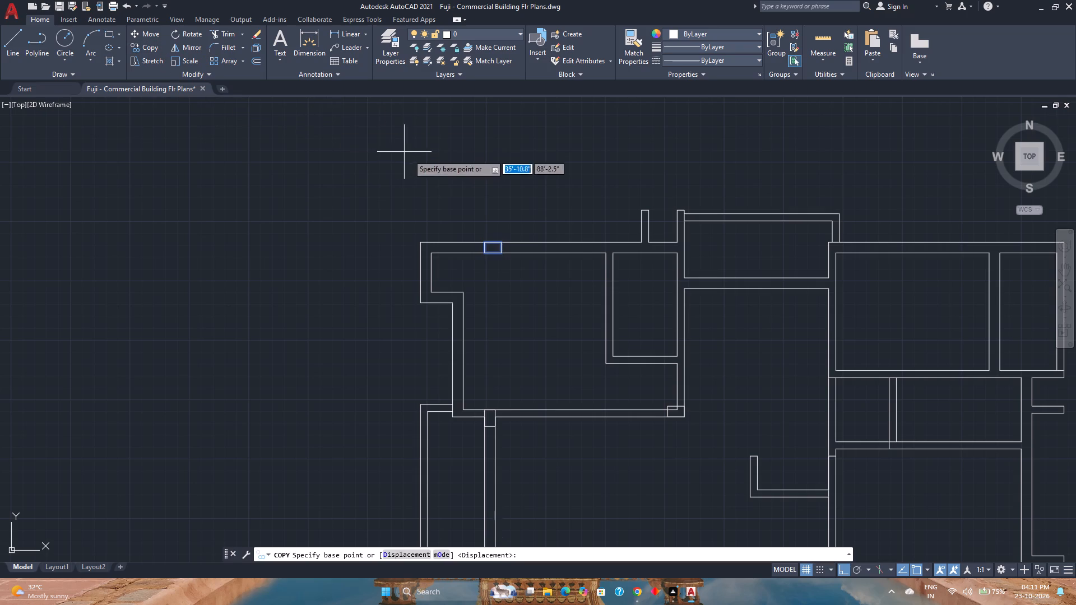
pyautogui.scroll(2, 498, 249)
pyautogui.click(507, 248)
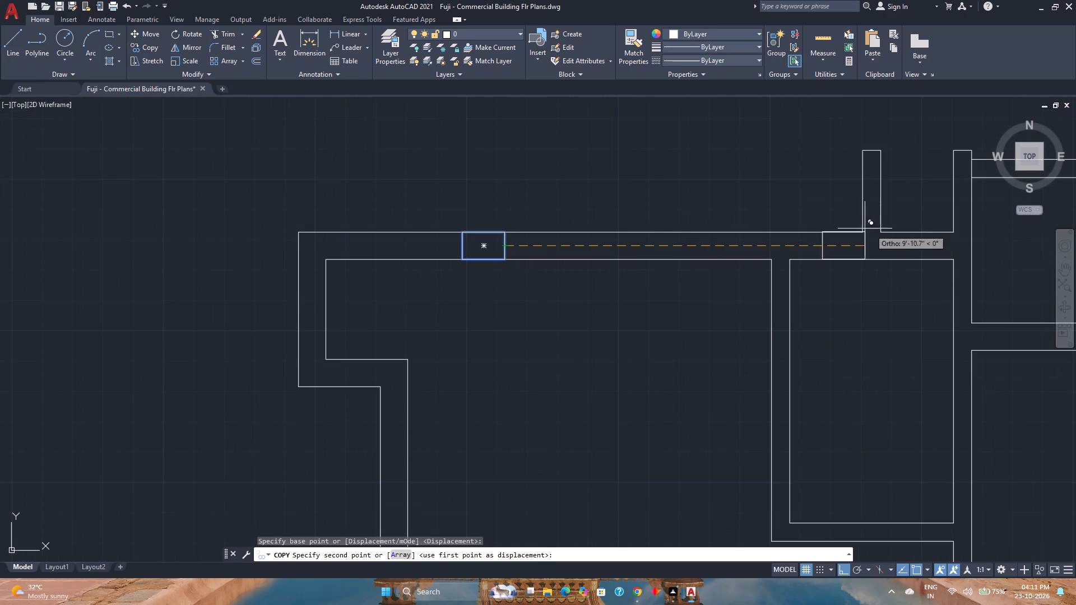
pyautogui.click(972, 244)
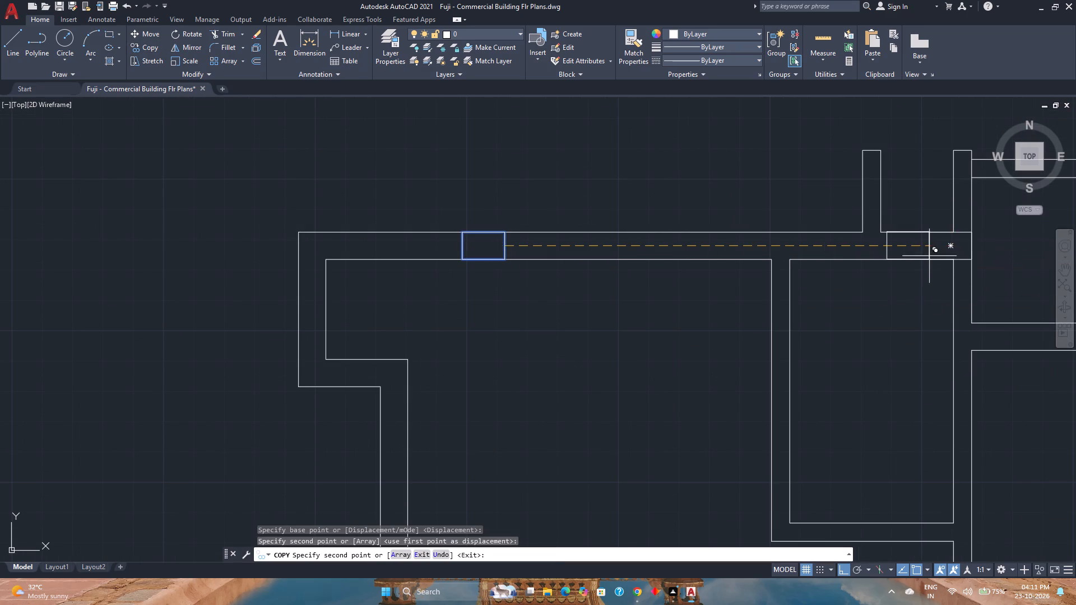
pyautogui.scroll(-2, 868, 291)
pyautogui.moveTo(861, 291); pyautogui.dragTo(587, 283, button='middle')
pyautogui.middleClick(587, 283)
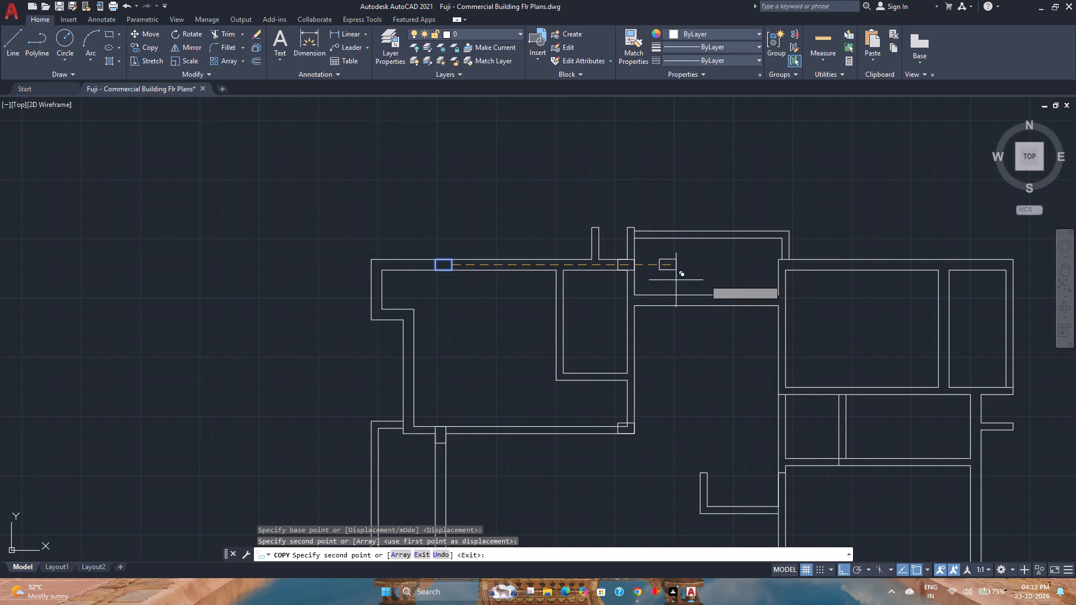
pyautogui.scroll(5, 797, 266)
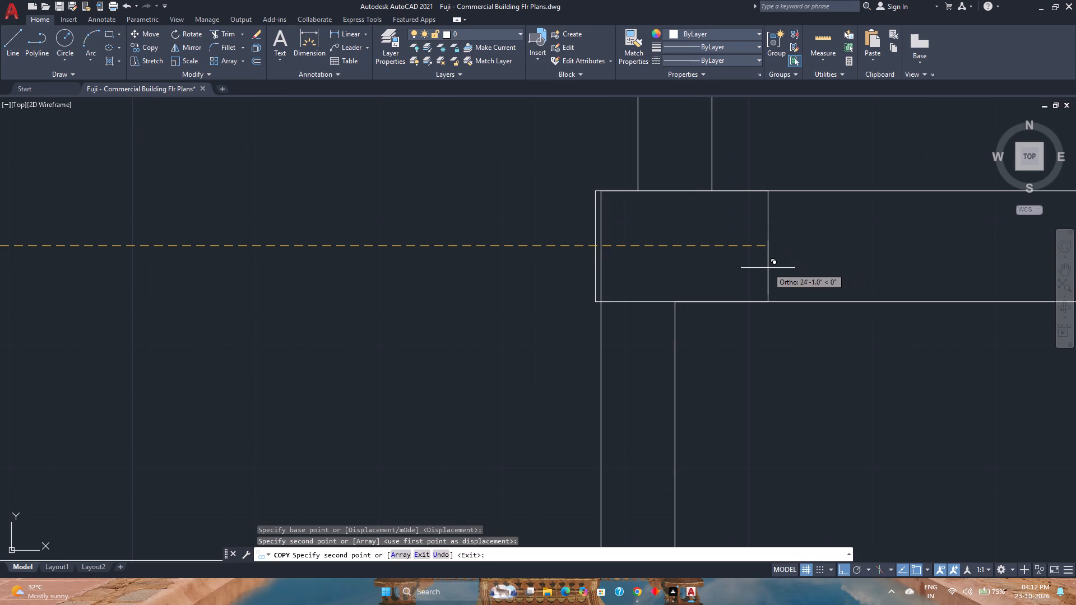
pyautogui.click(795, 267)
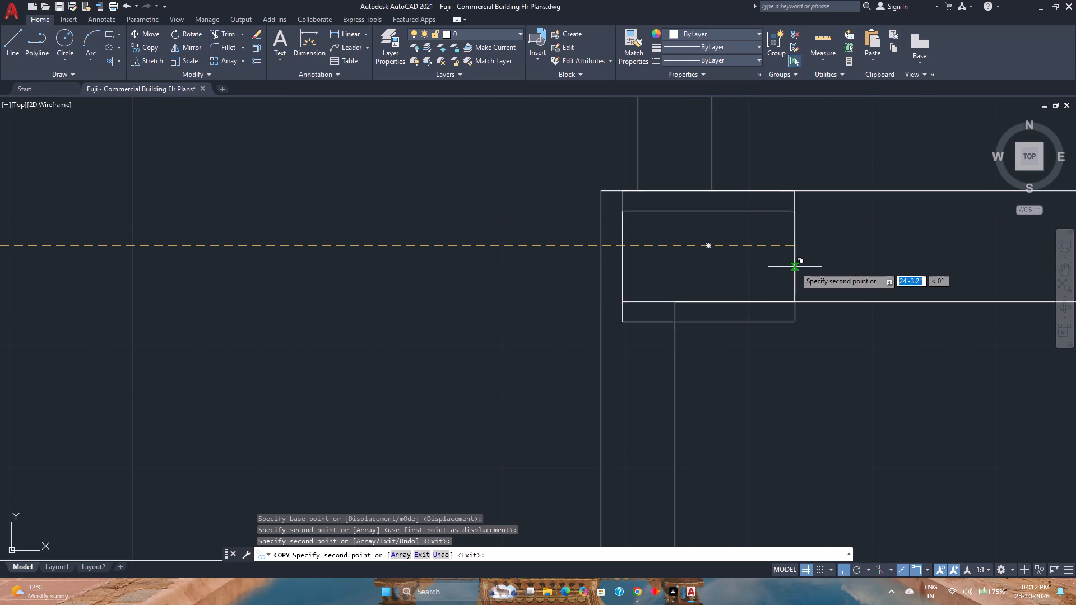
pyautogui.press('Escape')
# Move the column at the northeast room's northwest corner west until it is flush with the west wall's outer face.
pyautogui.click(720, 263)
pyautogui.click(615, 236)
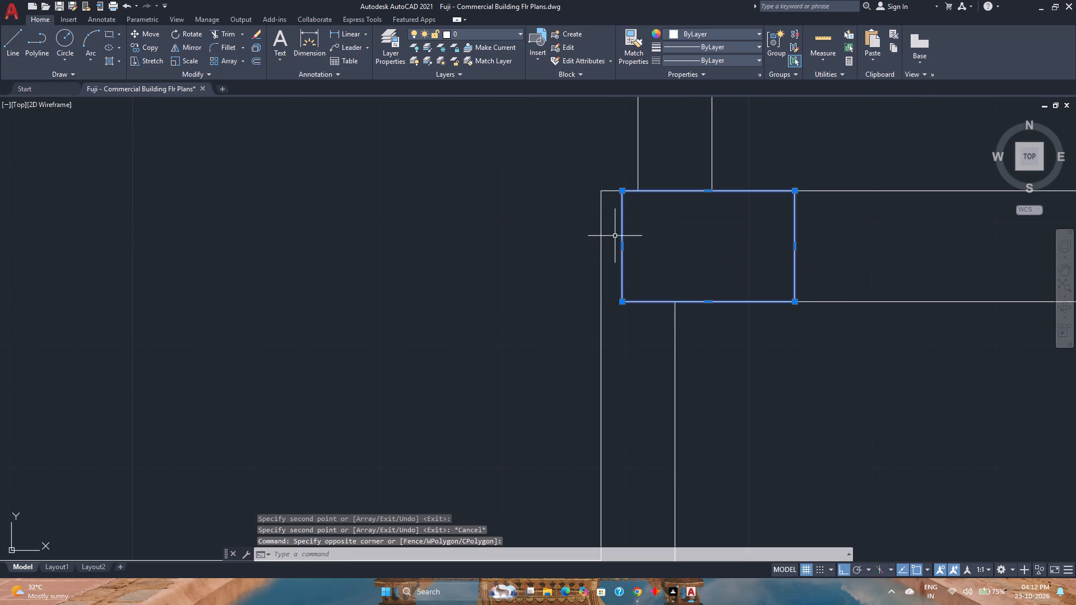
pyautogui.press('m')
pyautogui.press('Return')
pyautogui.click(623, 243)
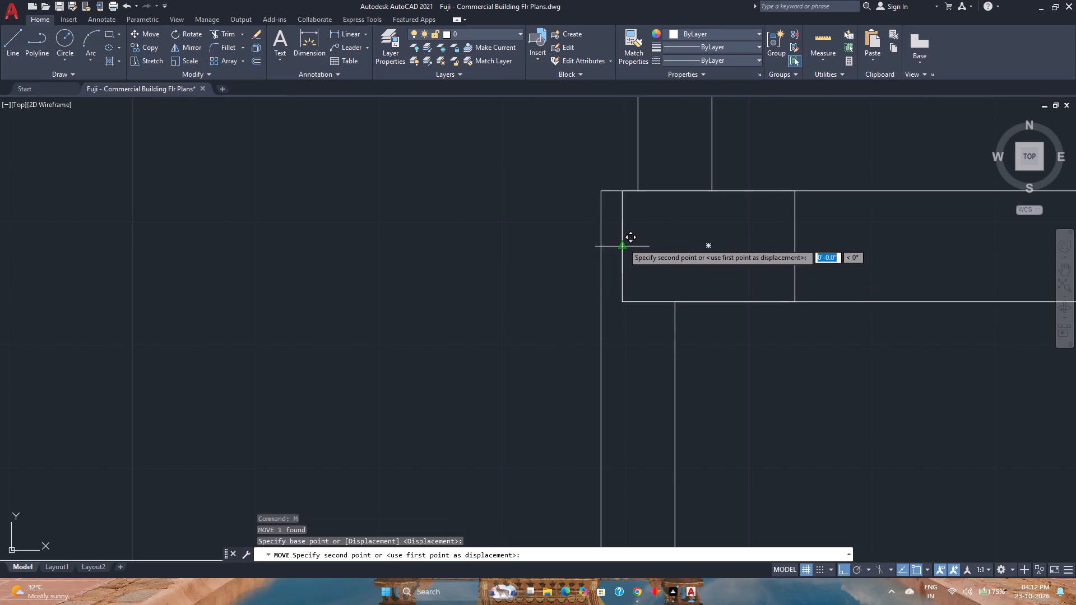
pyautogui.click(600, 246)
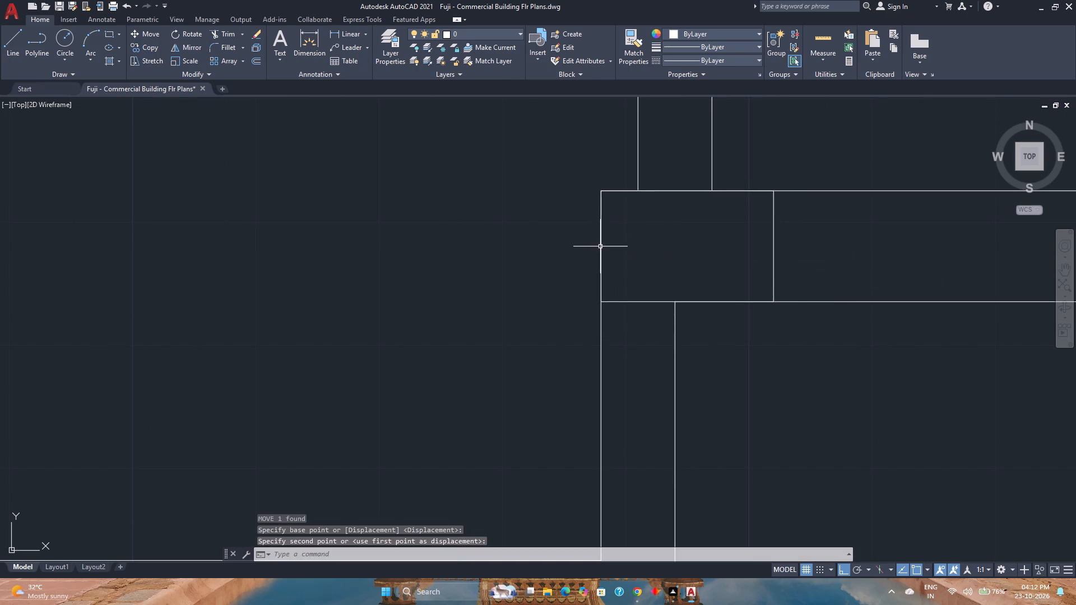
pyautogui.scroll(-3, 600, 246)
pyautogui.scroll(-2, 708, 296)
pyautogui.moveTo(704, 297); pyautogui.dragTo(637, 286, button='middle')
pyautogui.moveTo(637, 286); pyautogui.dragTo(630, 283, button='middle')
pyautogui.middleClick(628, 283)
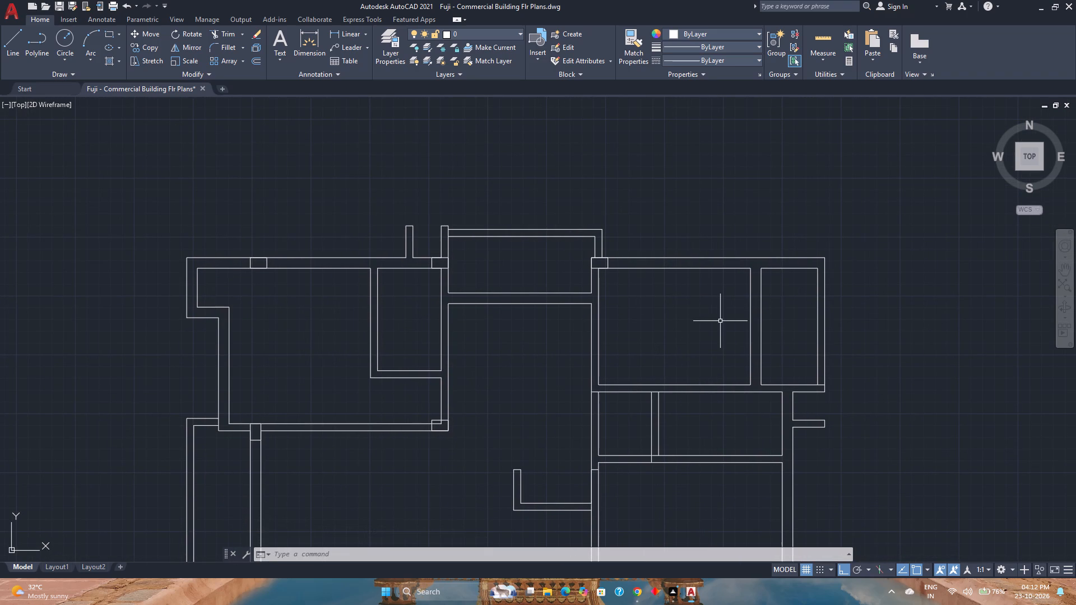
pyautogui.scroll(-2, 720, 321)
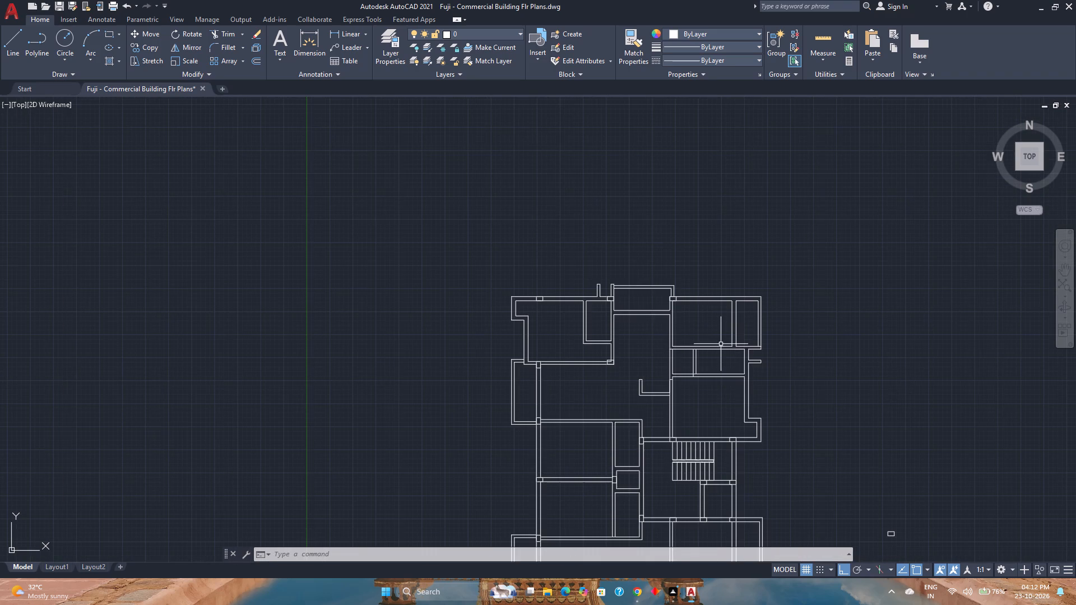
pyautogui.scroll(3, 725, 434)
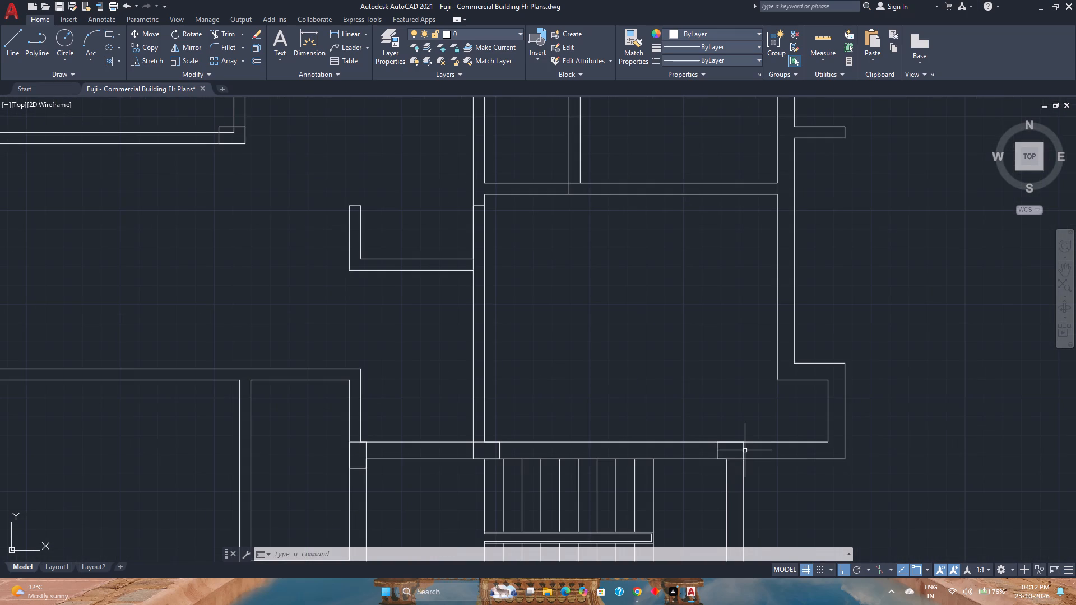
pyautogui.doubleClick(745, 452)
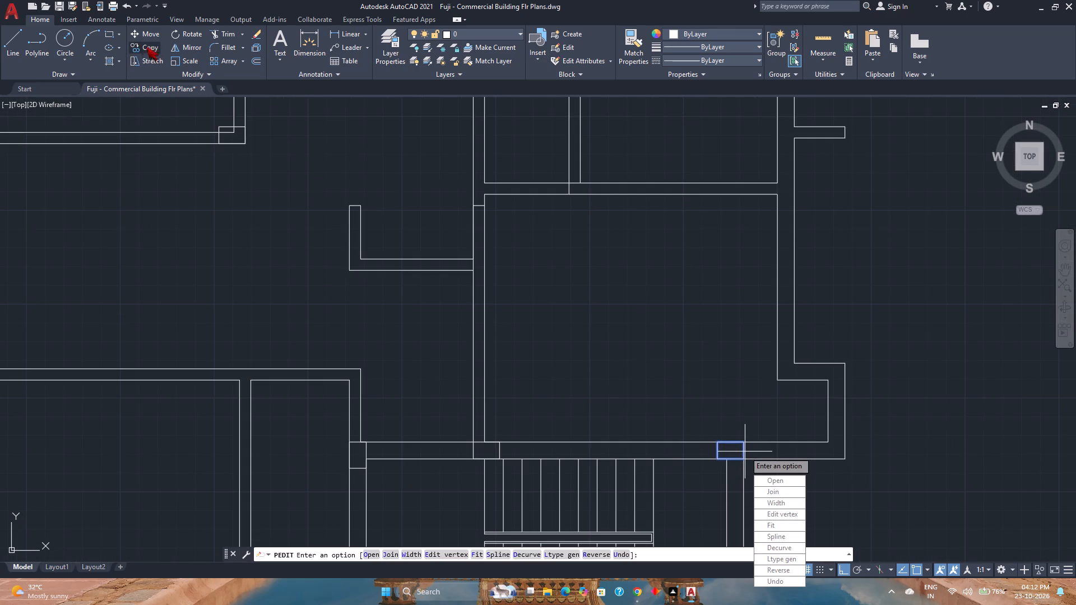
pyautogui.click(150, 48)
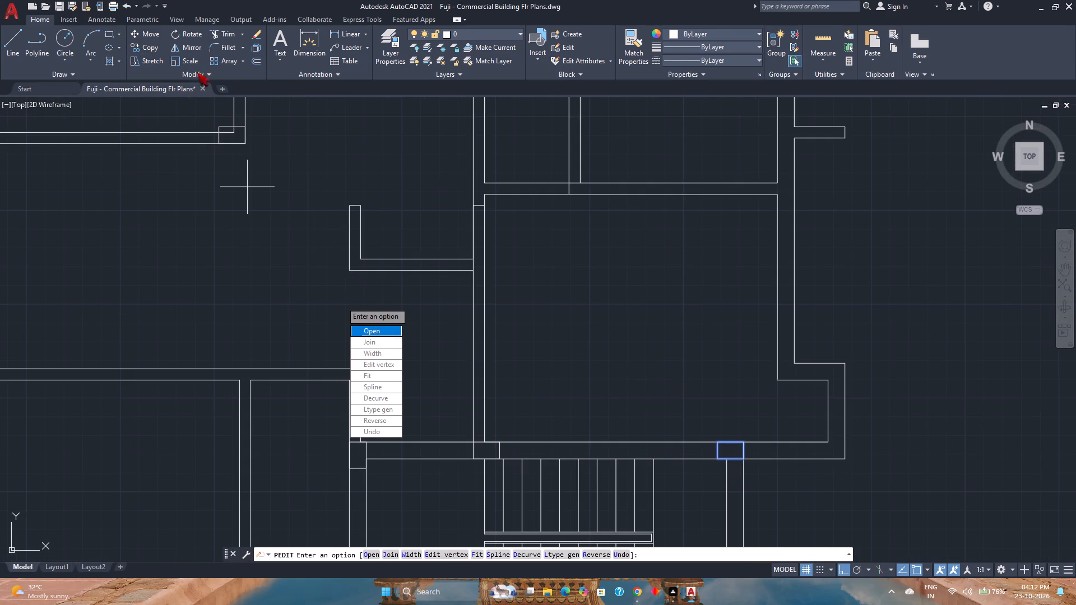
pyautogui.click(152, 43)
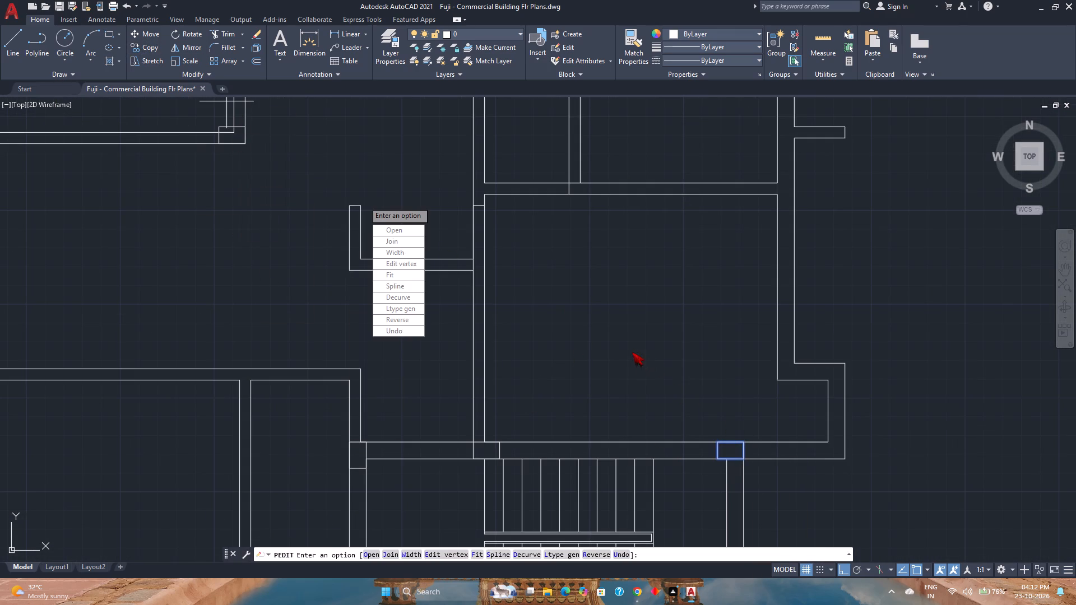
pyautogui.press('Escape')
# Copy the column northeast of the staircase straight north to the next room's north wall and 25'-6" north to the building's outer north wall.
pyautogui.click(719, 451)
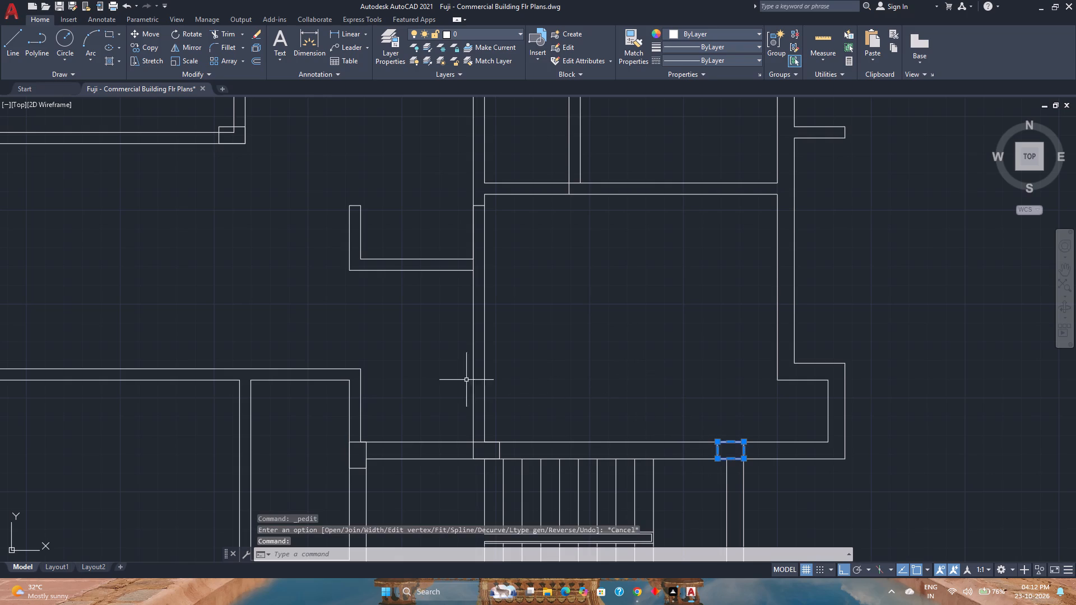
pyautogui.click(145, 50)
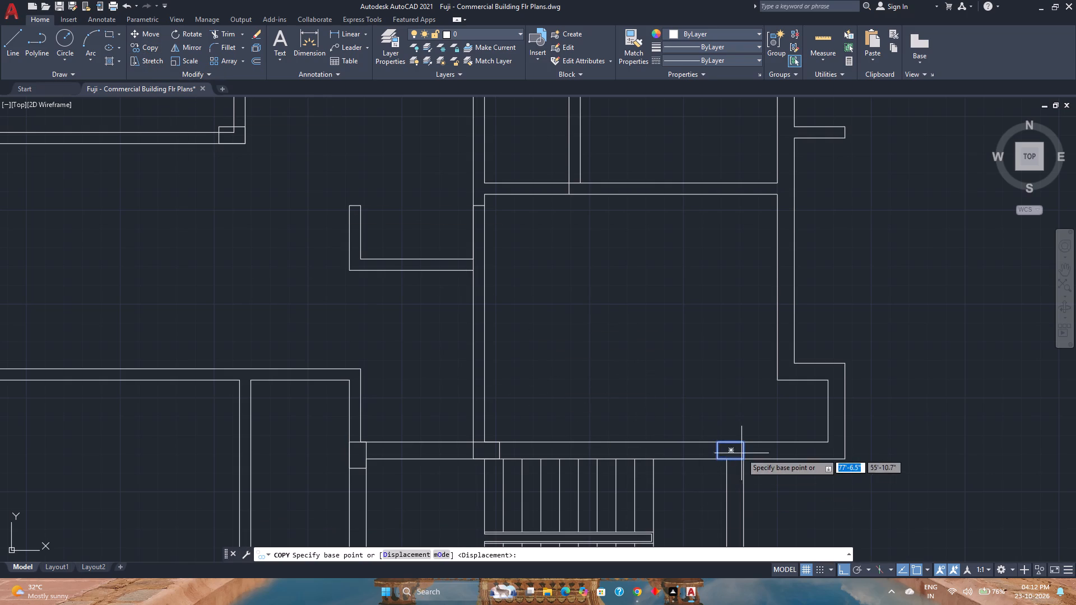
pyautogui.click(744, 443)
pyautogui.scroll(-3, 732, 409)
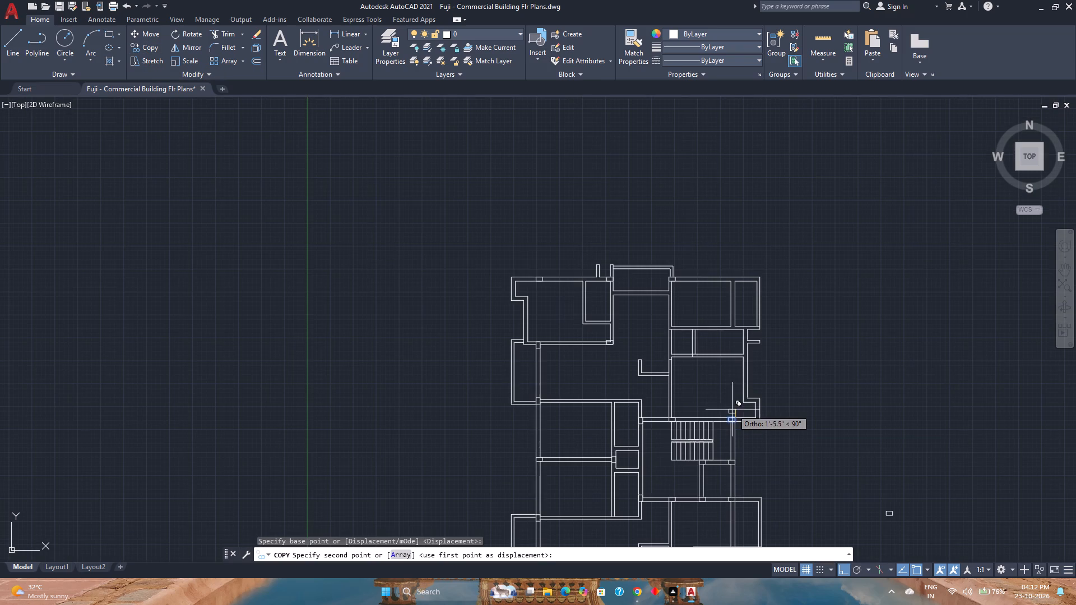
pyautogui.scroll(2, 734, 339)
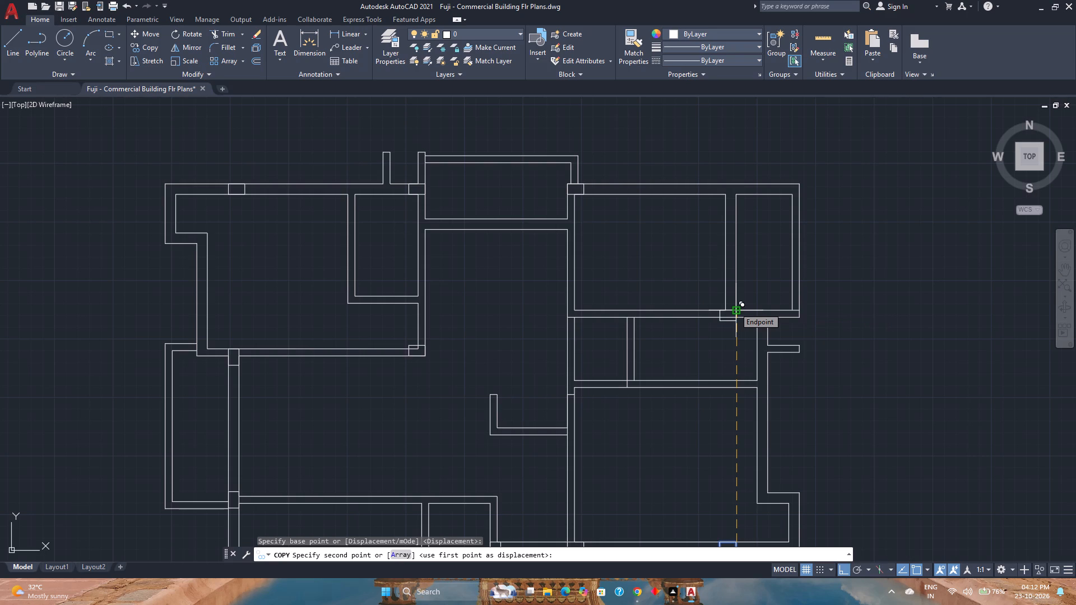
pyautogui.click(737, 382)
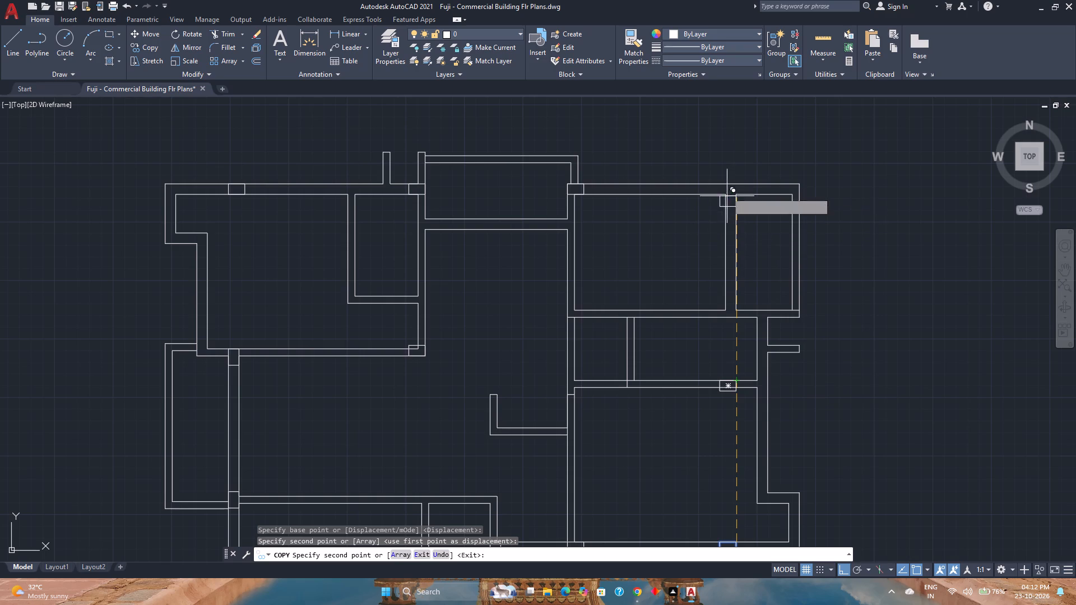
pyautogui.scroll(4, 732, 182)
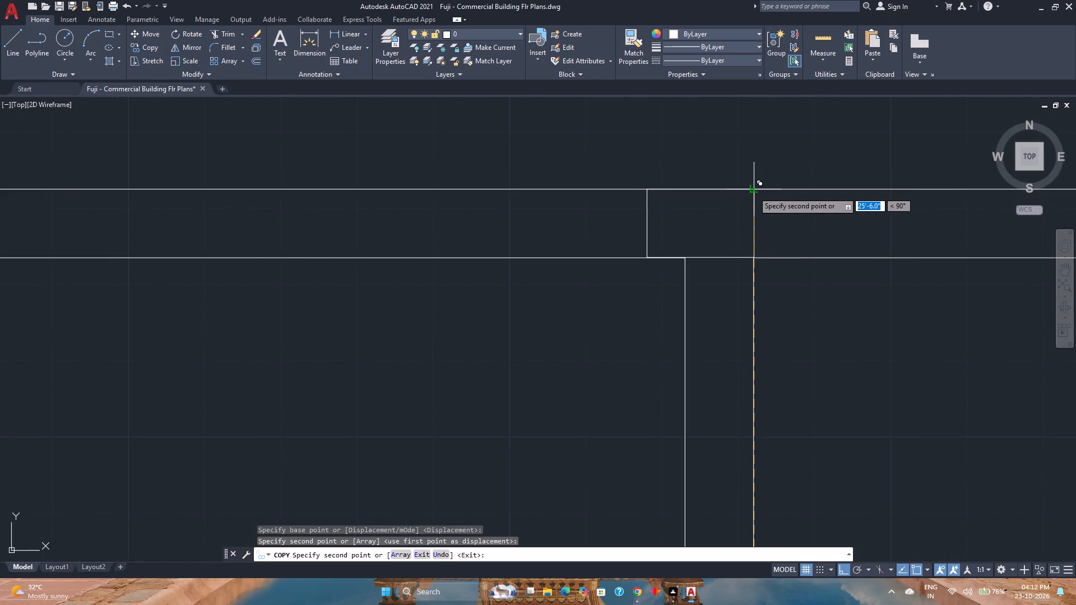
pyautogui.click(753, 192)
pyautogui.scroll(-4, 753, 192)
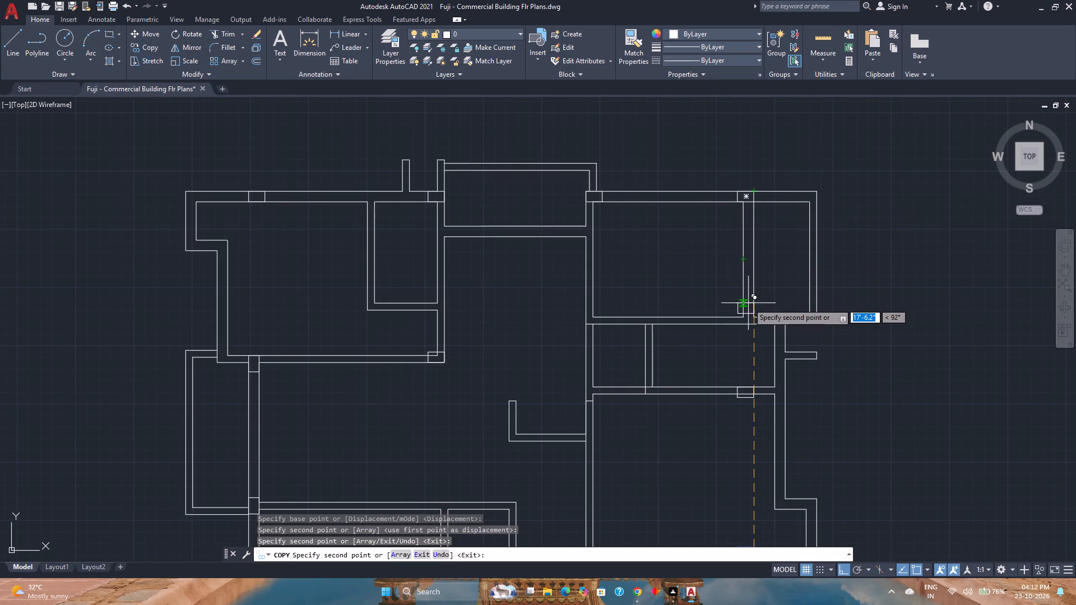
pyautogui.scroll(-2, 741, 325)
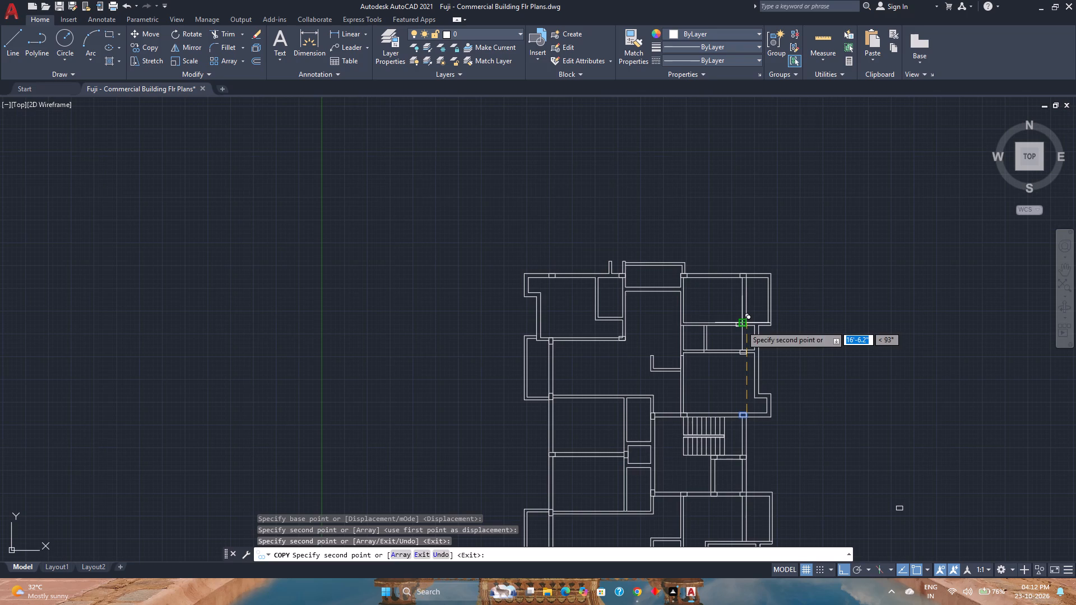
pyautogui.scroll(-1, 741, 325)
pyautogui.scroll(1, 741, 325)
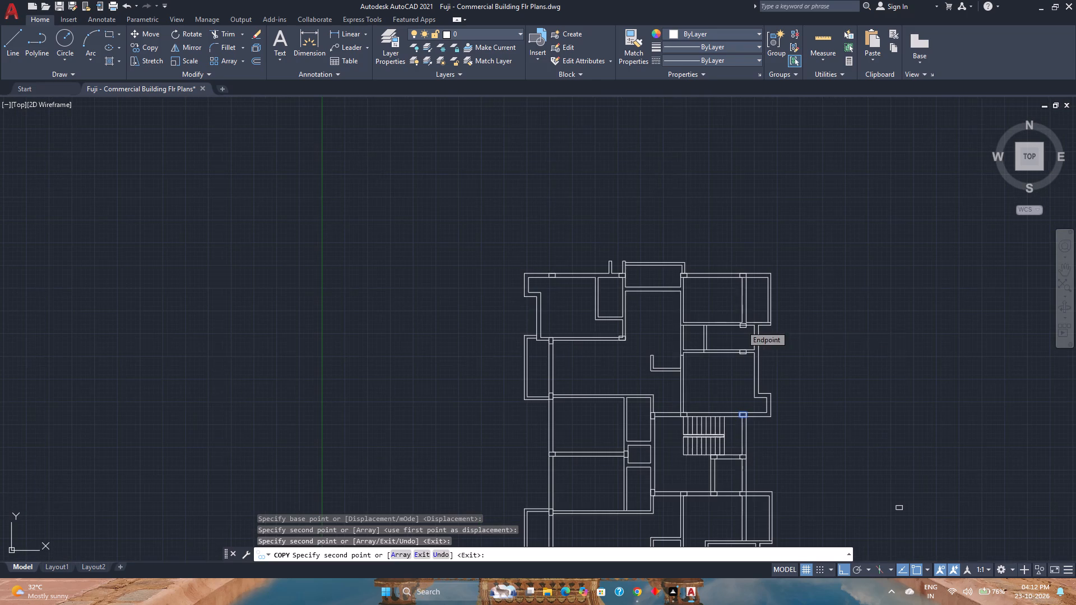
pyautogui.press('Escape')
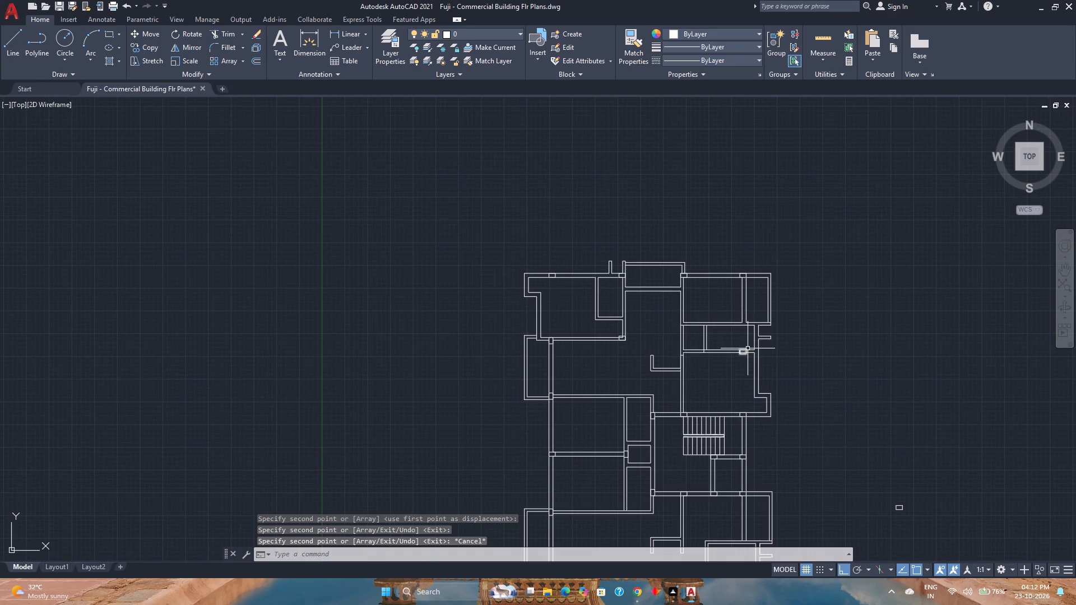
# Copy the column in the small northeast rooms' south wall straight west to that wall's west end, flush with the west wall's outer face.
pyautogui.scroll(1, 748, 350)
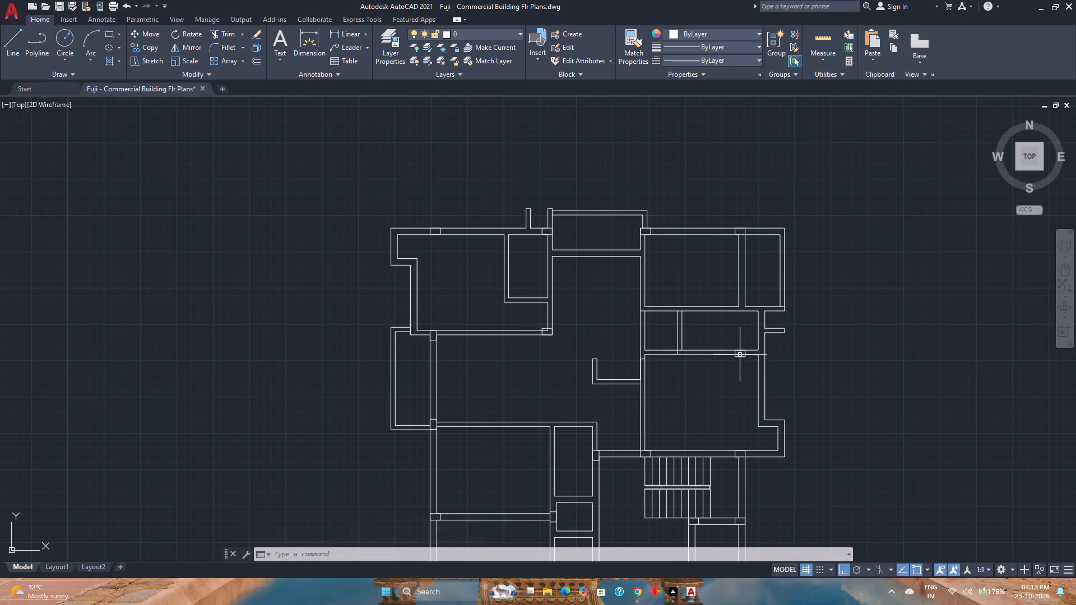
pyautogui.scroll(2, 740, 354)
pyautogui.scroll(-1, 740, 354)
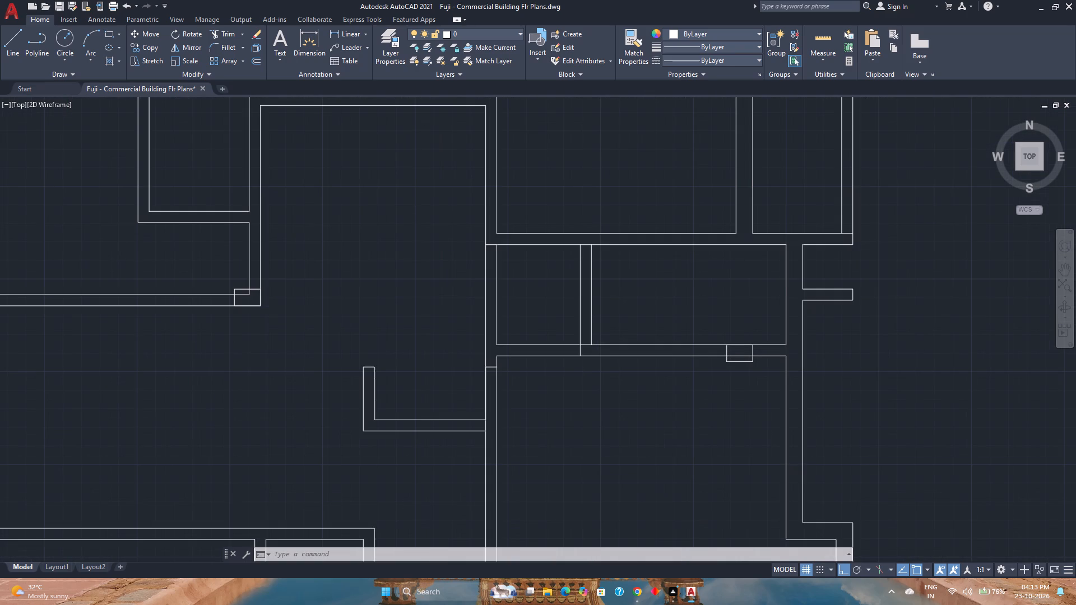
pyautogui.scroll(-1, 740, 354)
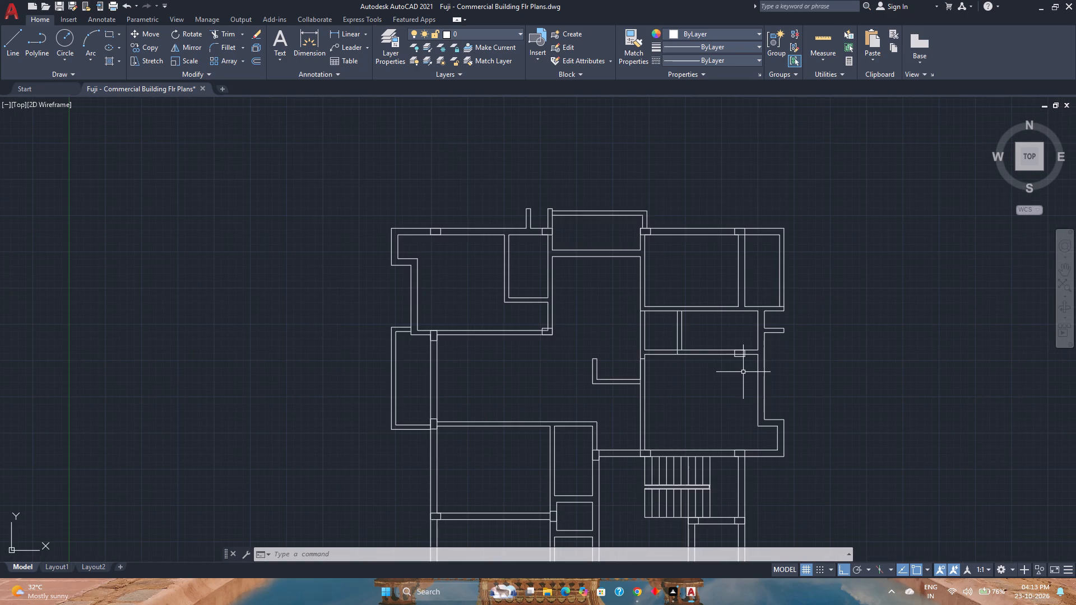
pyautogui.scroll(1, 726, 365)
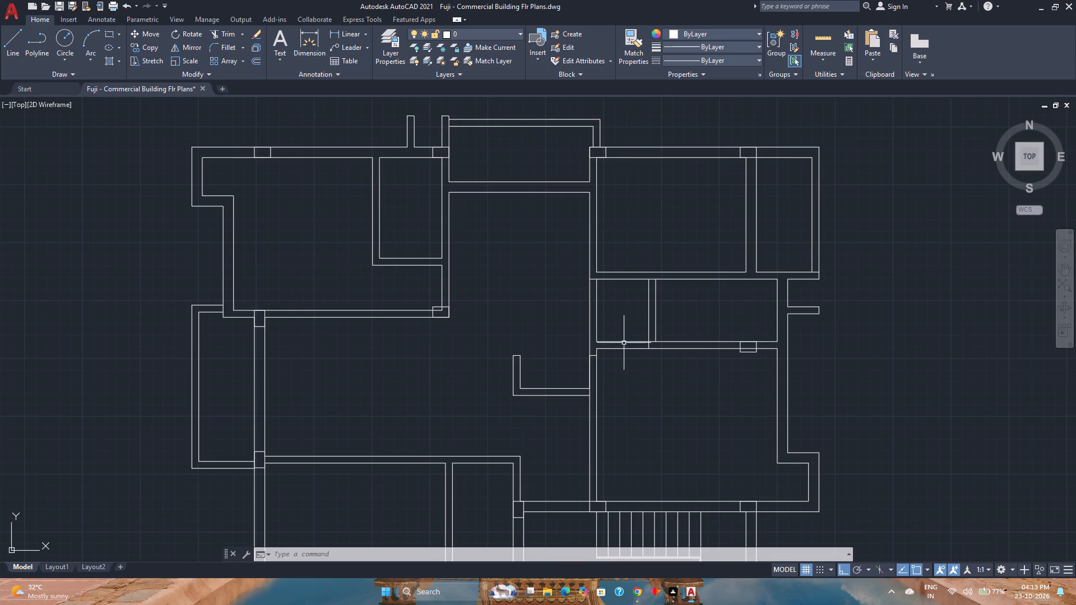
pyautogui.scroll(-1, 619, 357)
pyautogui.scroll(2, 702, 350)
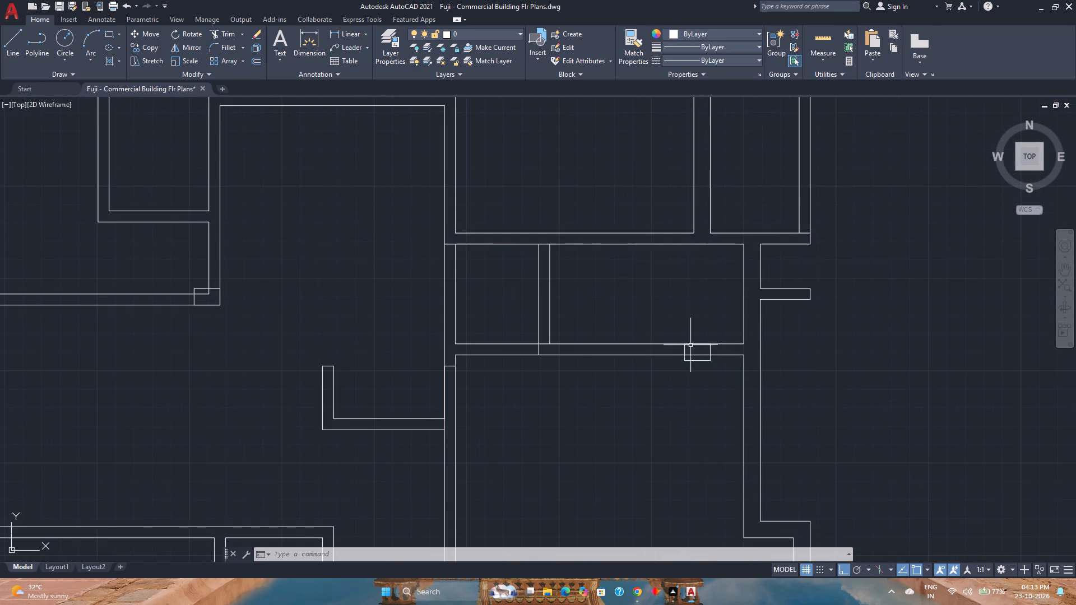
pyautogui.click(684, 350)
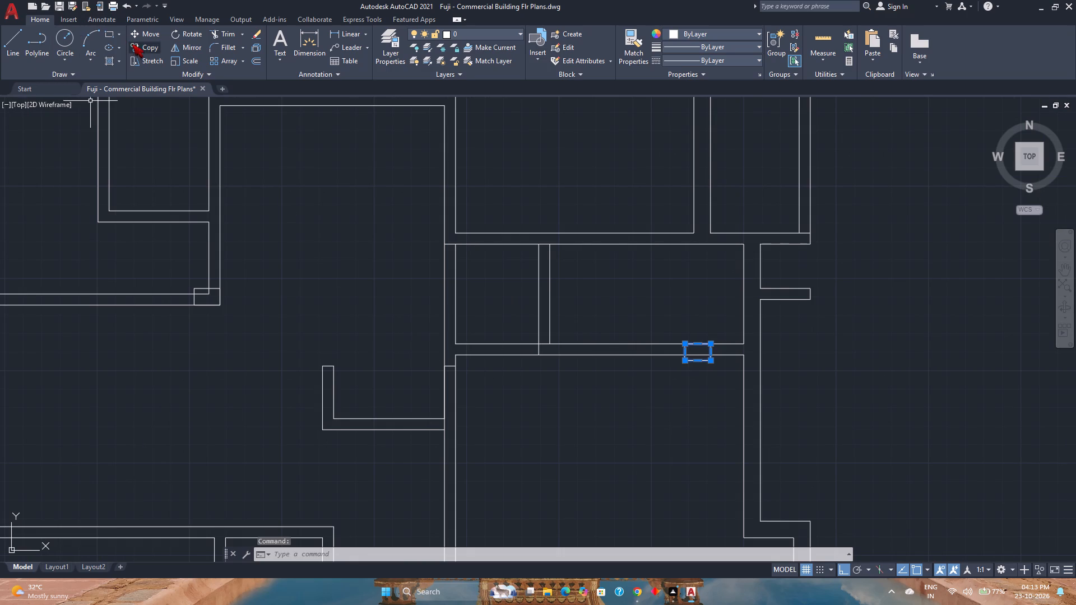
pyautogui.click(136, 44)
pyautogui.scroll(1, 676, 356)
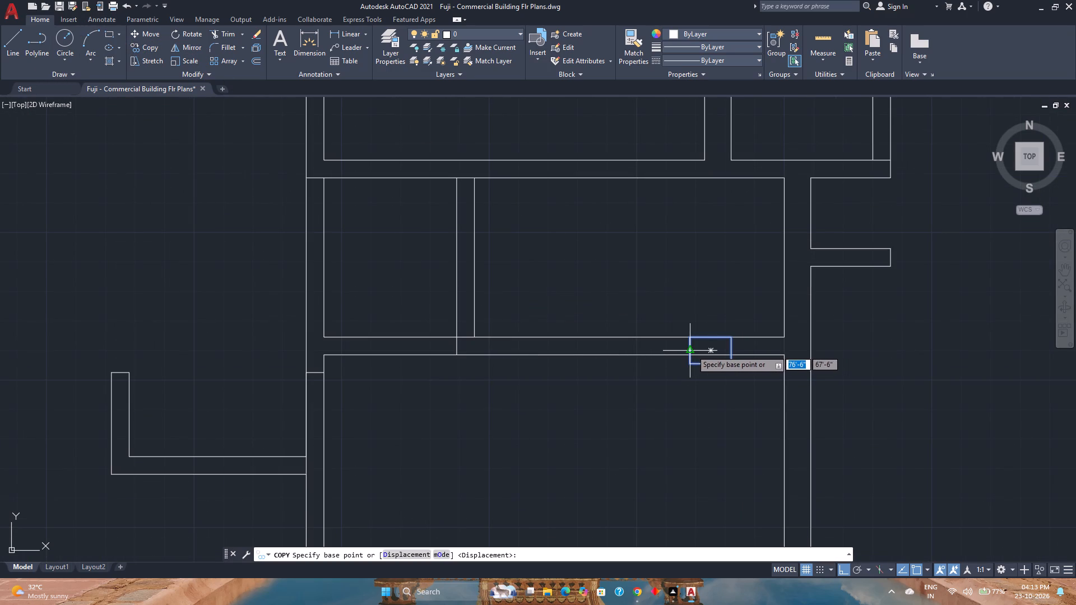
pyautogui.click(690, 353)
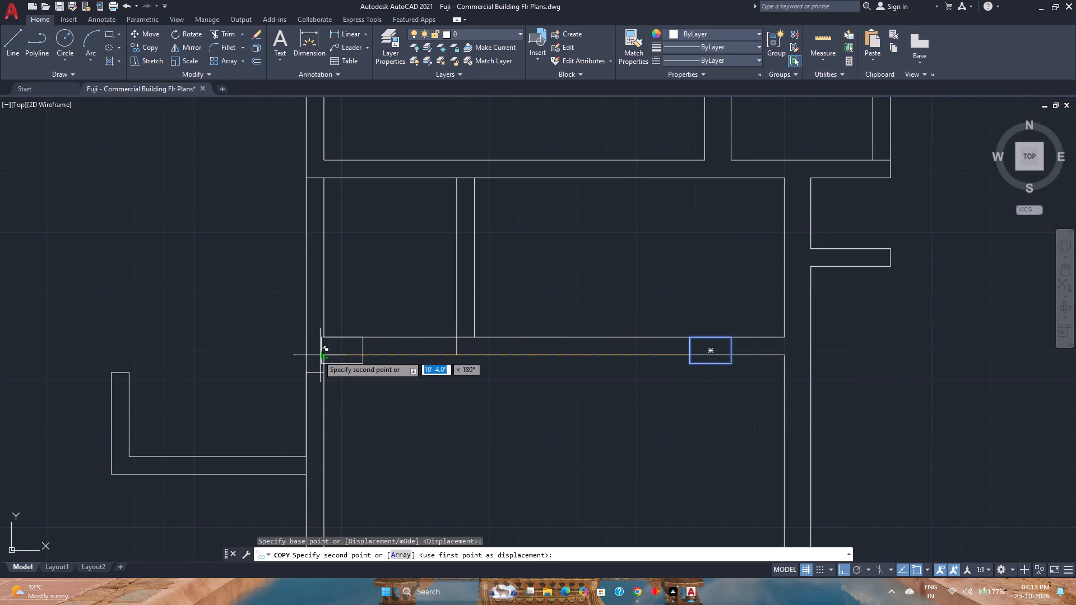
pyautogui.click(305, 357)
pyautogui.scroll(-1, 435, 417)
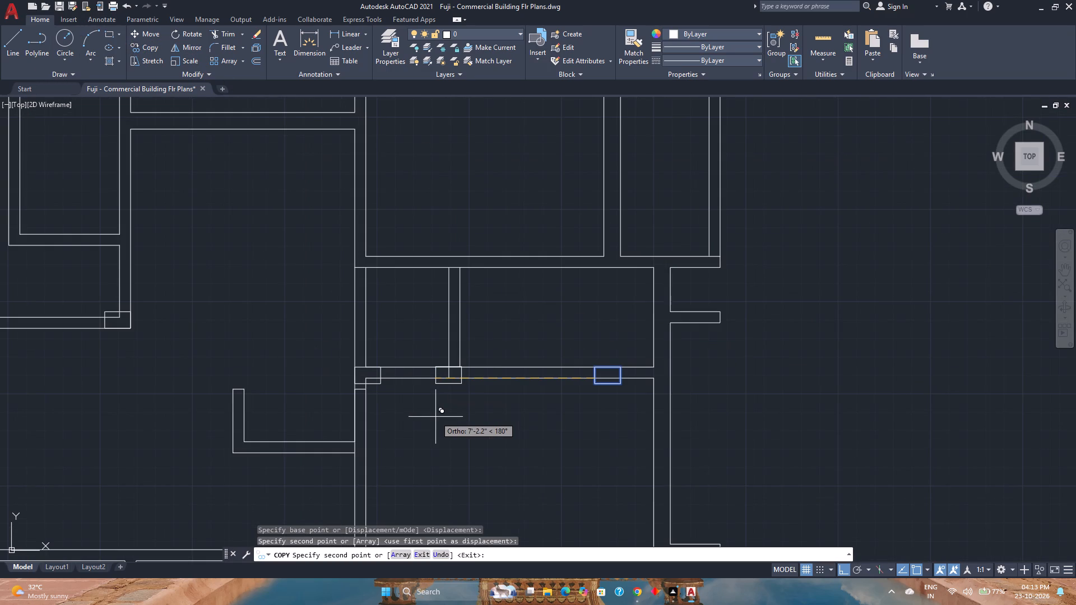
pyautogui.press('Escape')
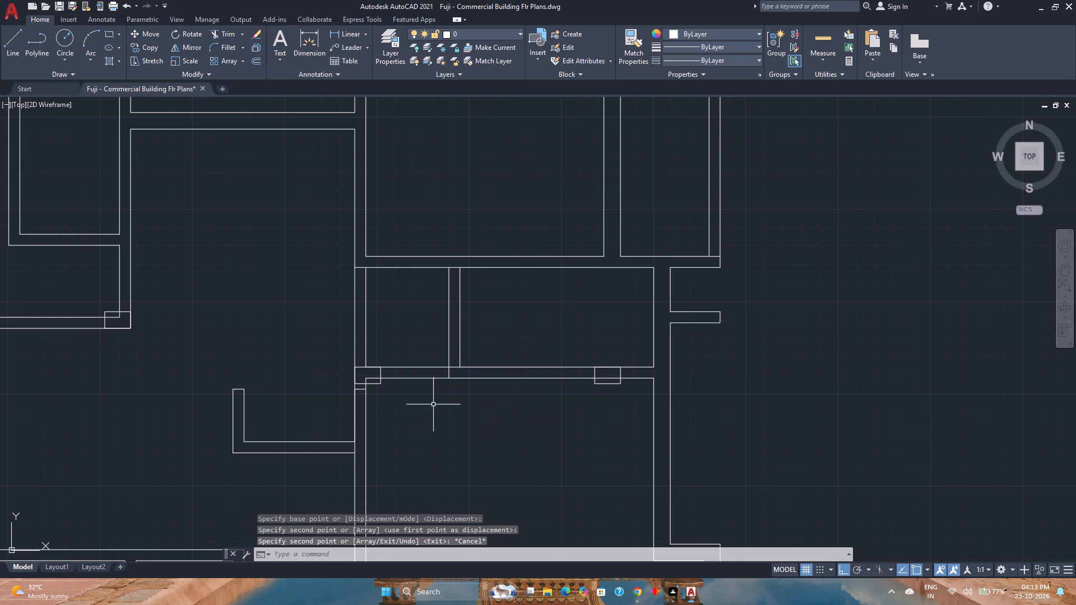
pyautogui.scroll(-1, 433, 404)
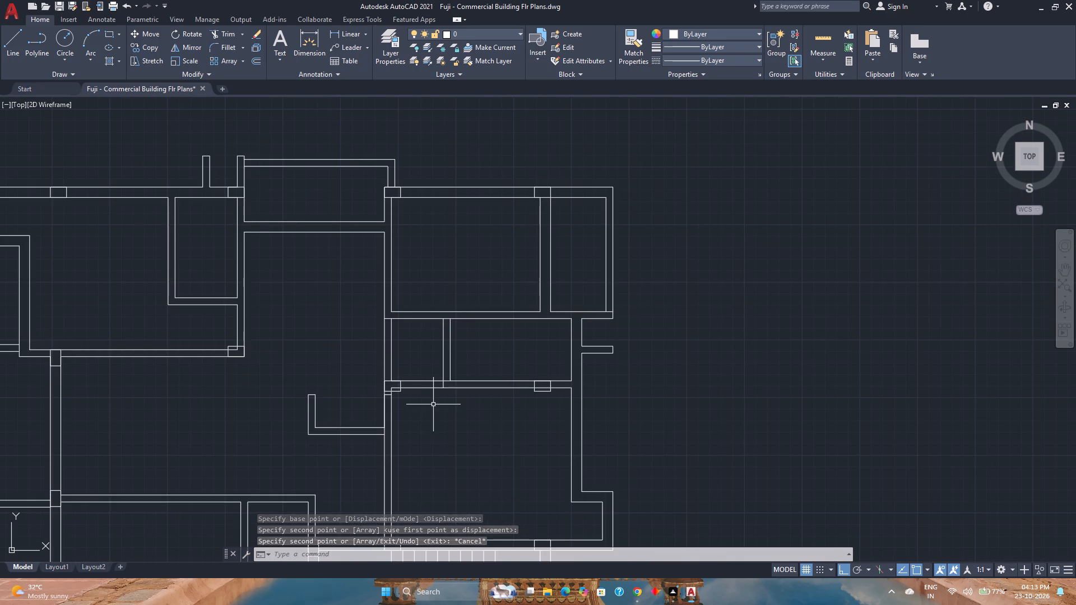
# Measure the wall thickness and the spacing around the new column at the west end of the small rooms' south wall.
pyautogui.scroll(2, 419, 385)
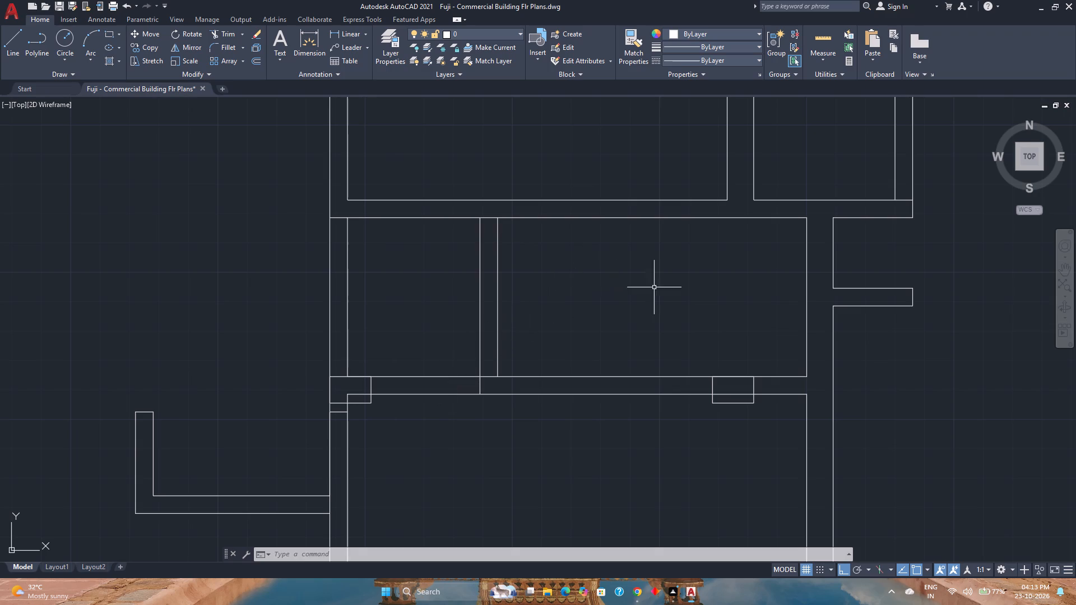
pyautogui.click(815, 44)
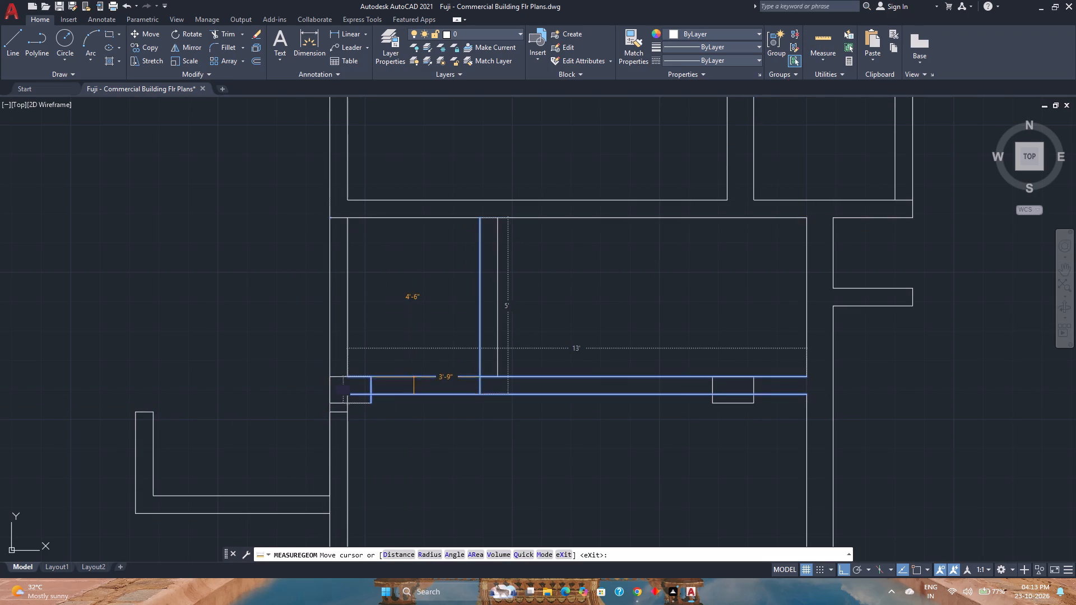
pyautogui.scroll(1, 414, 386)
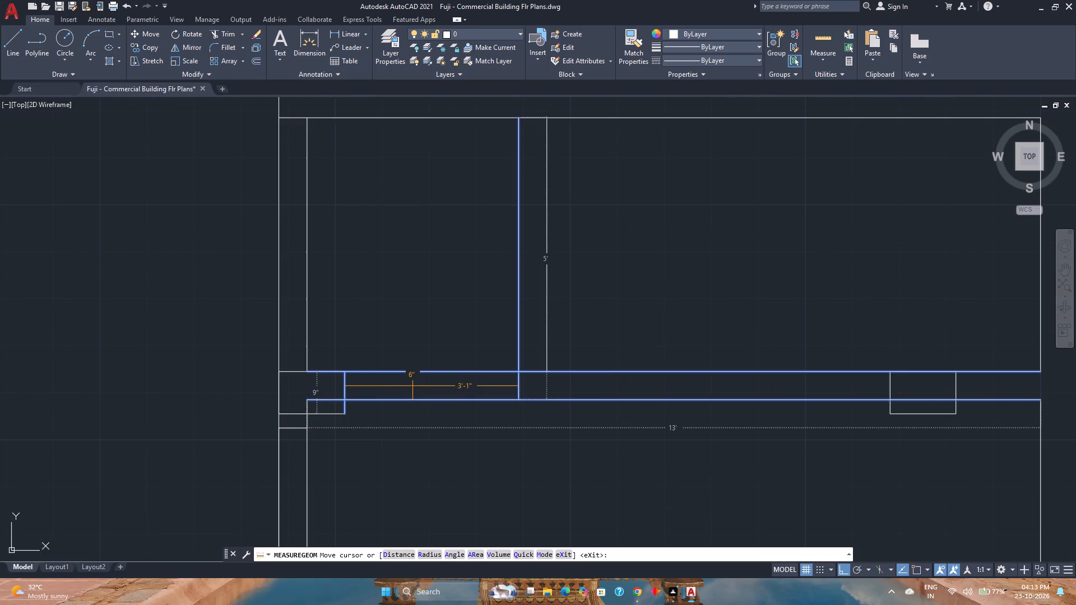
pyautogui.press('Escape')
pyautogui.scroll(-2, 443, 414)
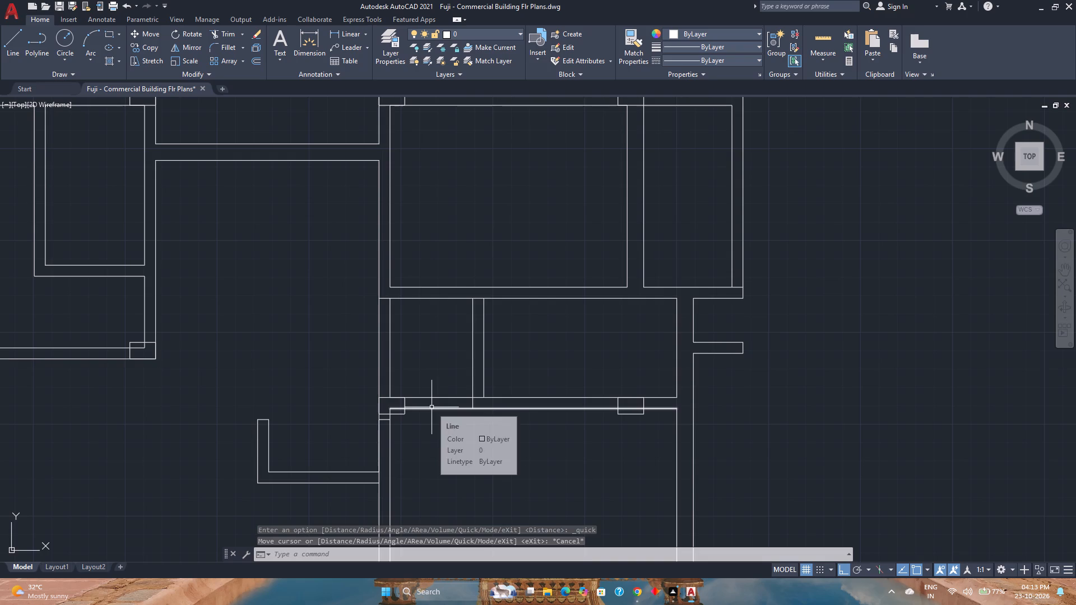
pyautogui.scroll(-2, 466, 359)
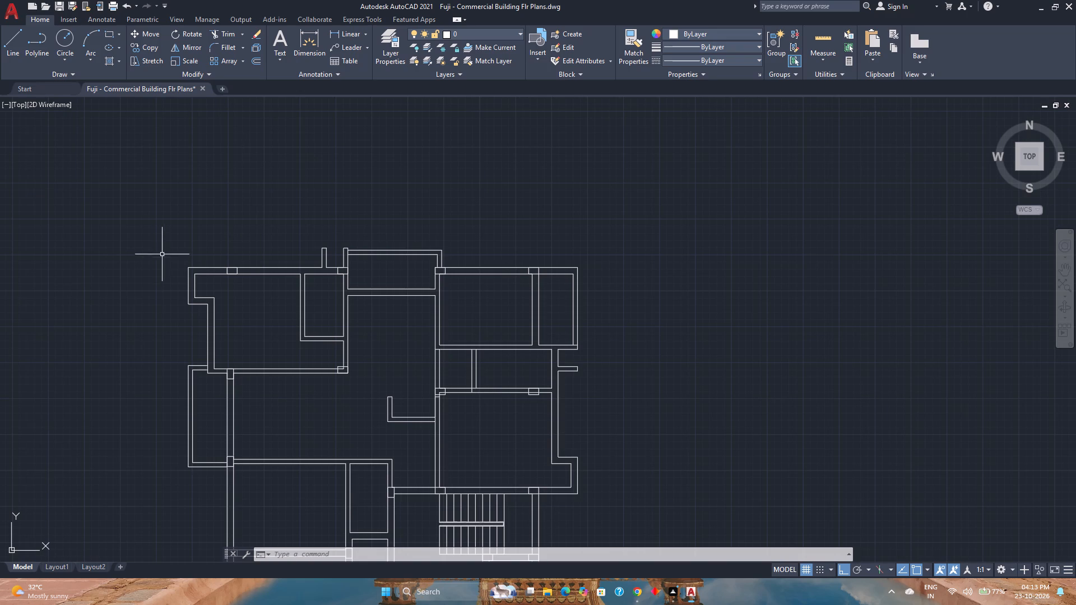
# Create a new layer named Columns.
pyautogui.click(397, 54)
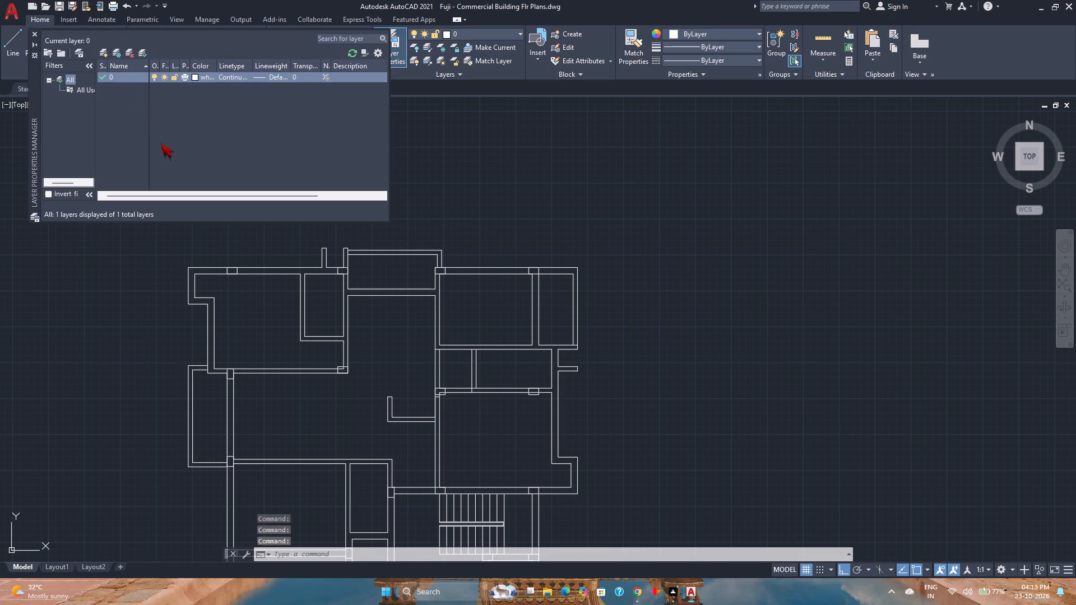
pyautogui.click(161, 143)
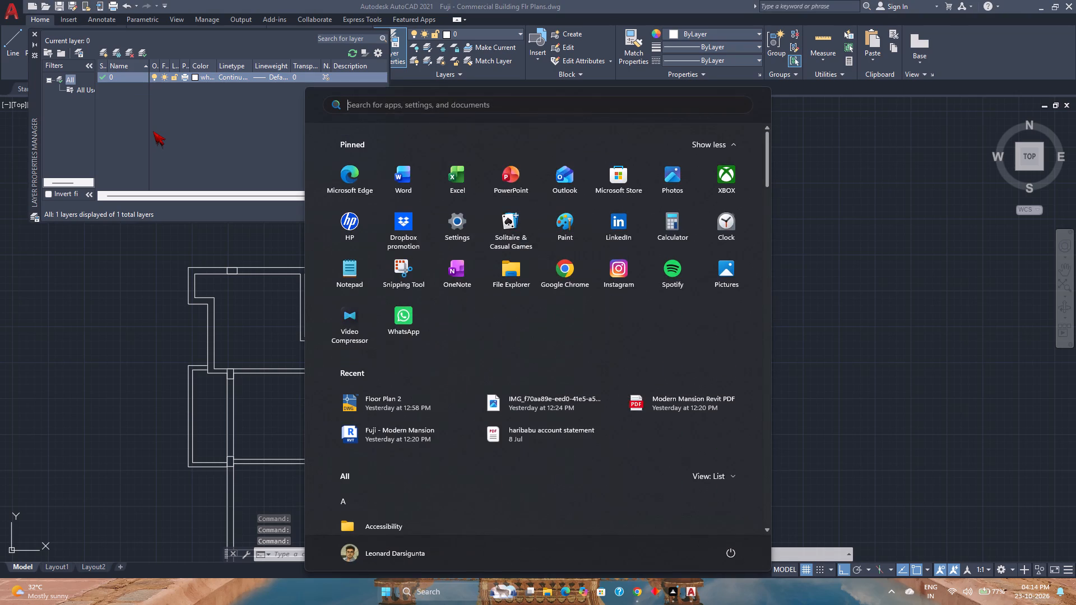
pyautogui.hotkey('alt', 'n')
pyautogui.click(153, 131)
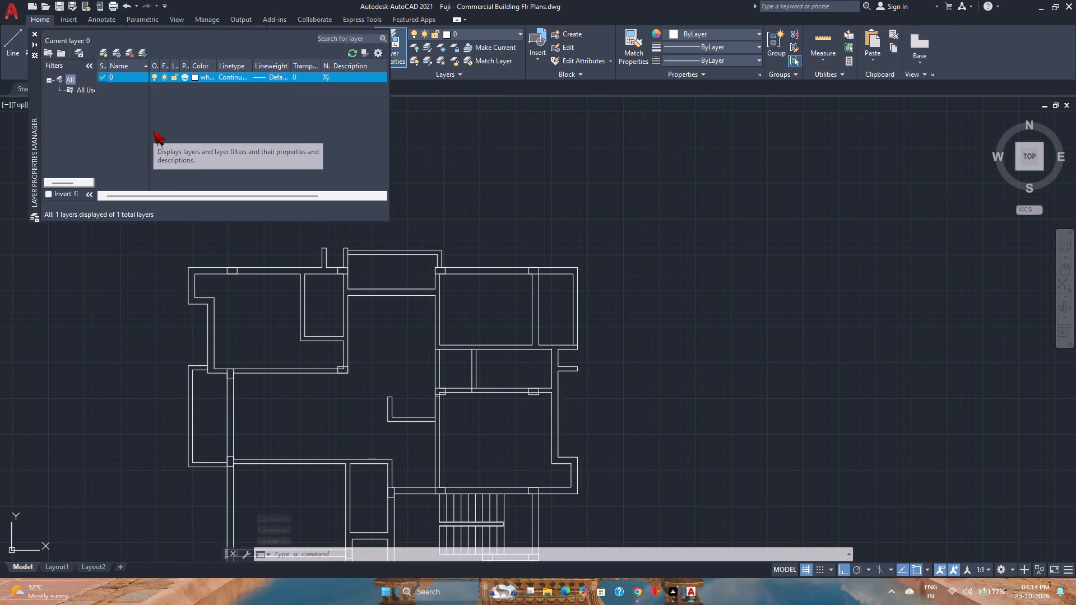
pyautogui.hotkey('alt', 'n')
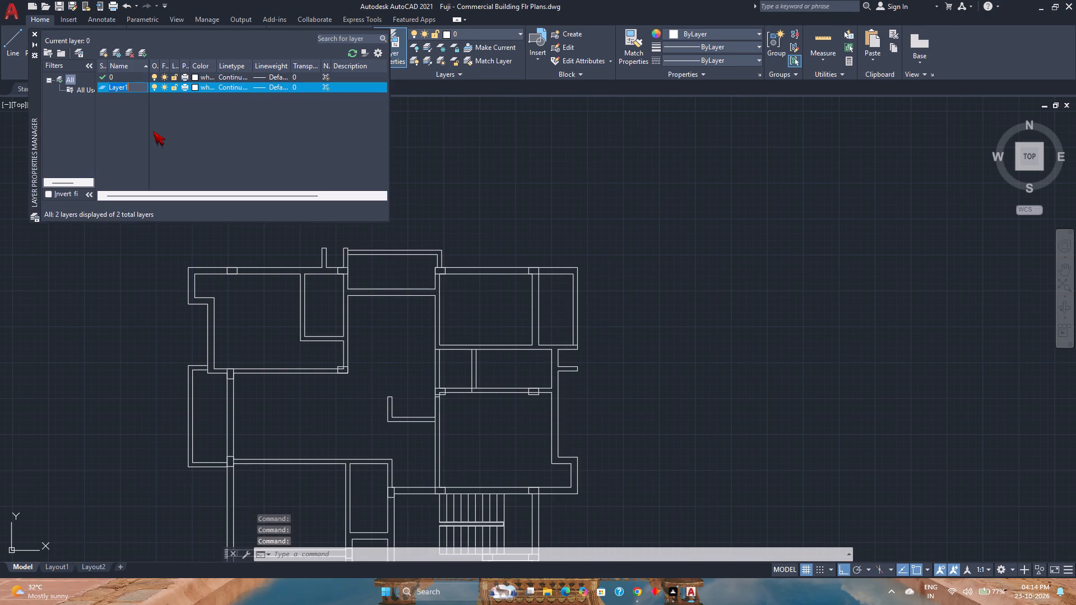
pyautogui.write('Colim')
pyautogui.press('BackSpace')
pyautogui.press('BackSpace')
pyautogui.write('uns')
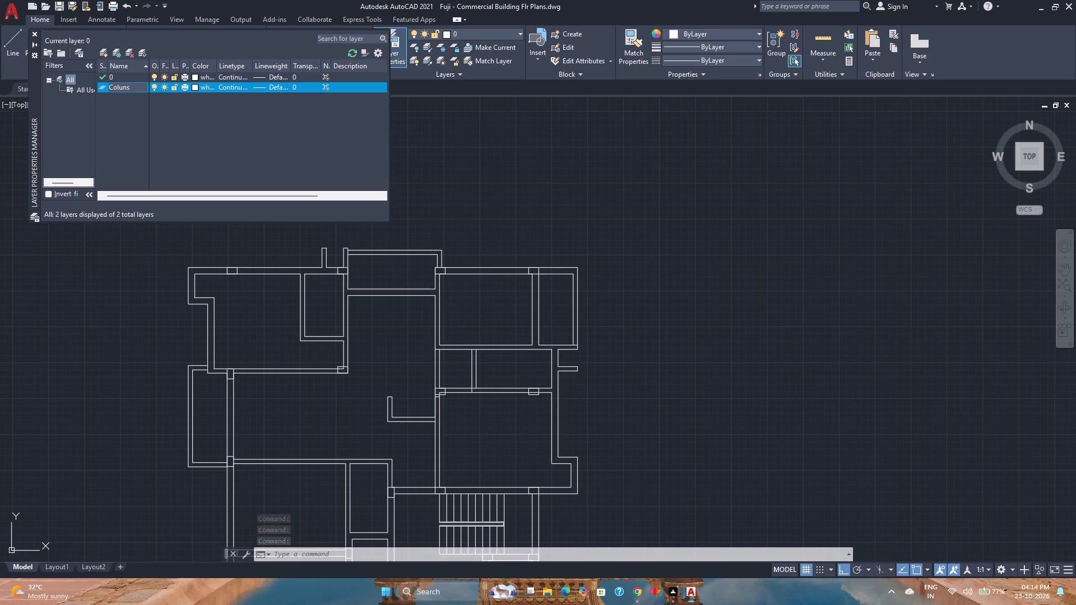
pyautogui.press('BackSpace')
pyautogui.write('mn')
pyautogui.press('BackSpace')
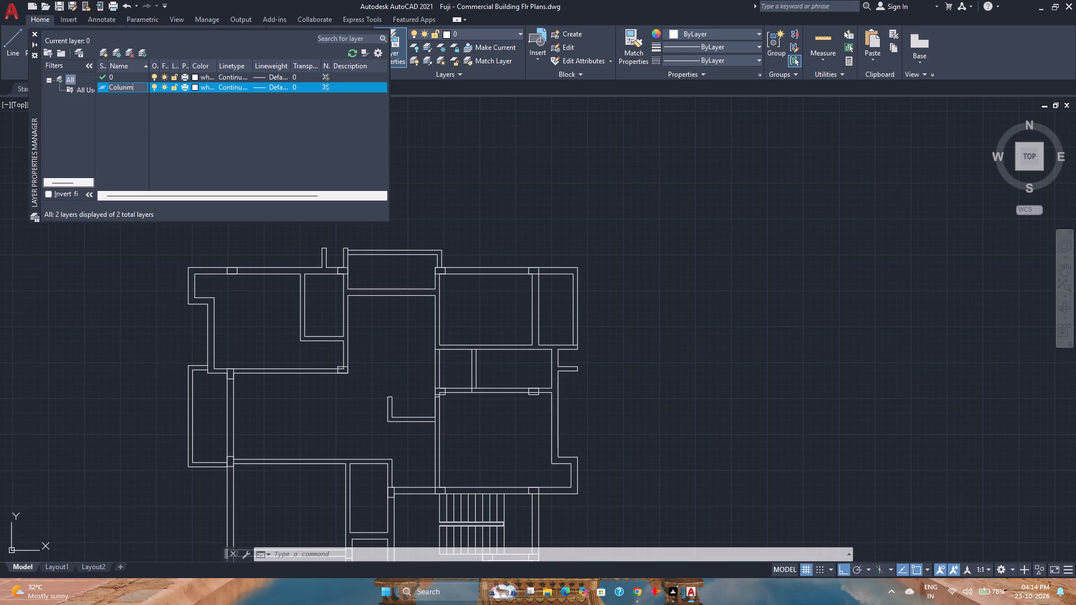
pyautogui.press('BackSpace')
pyautogui.press('BackSpace')
pyautogui.write('mns')
pyautogui.press('Return')
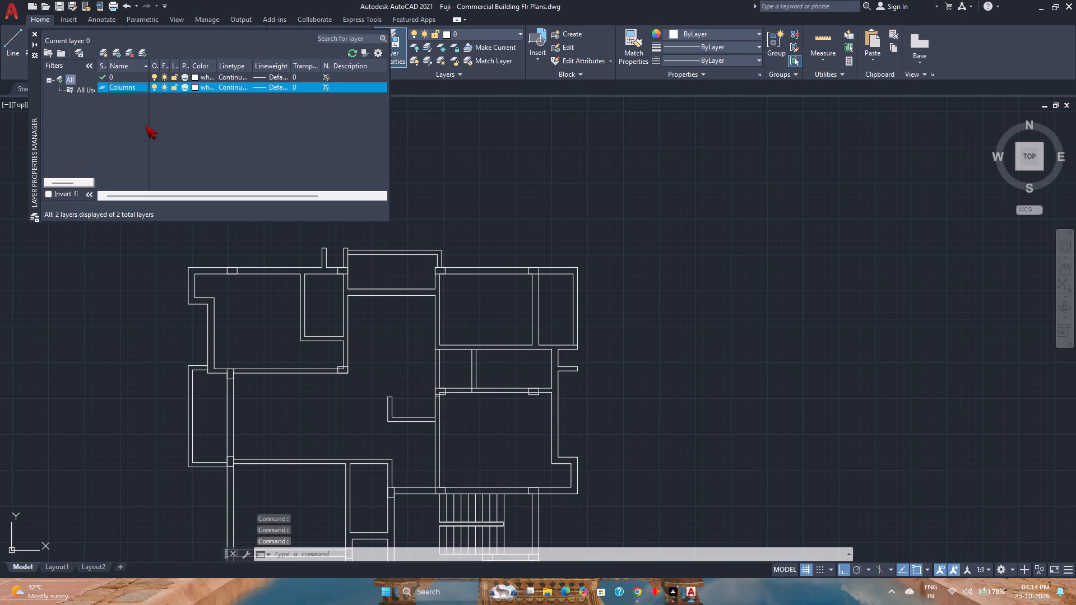
pyautogui.click(34, 31)
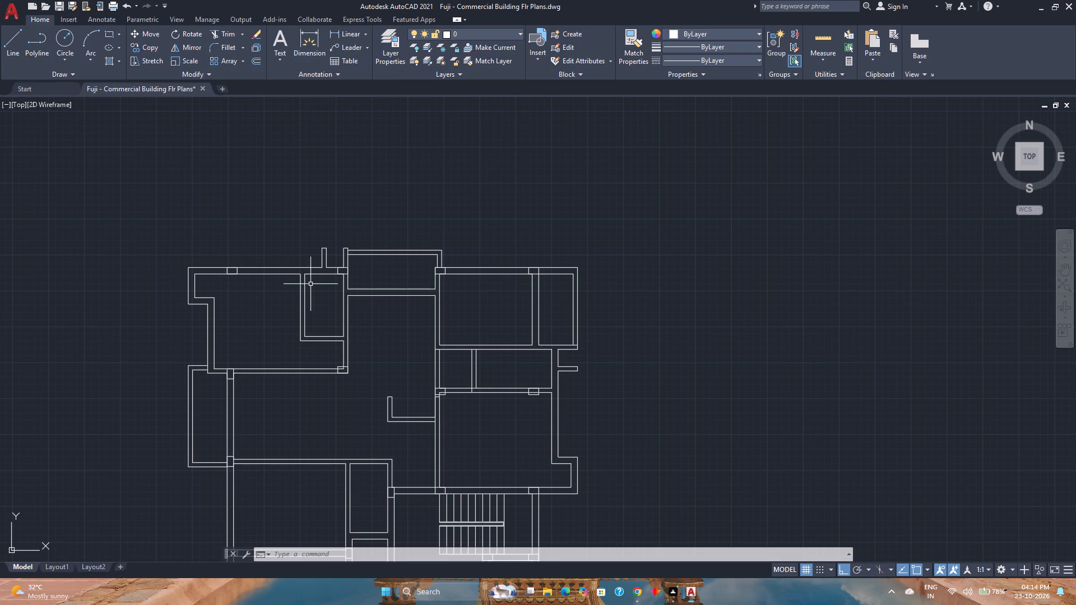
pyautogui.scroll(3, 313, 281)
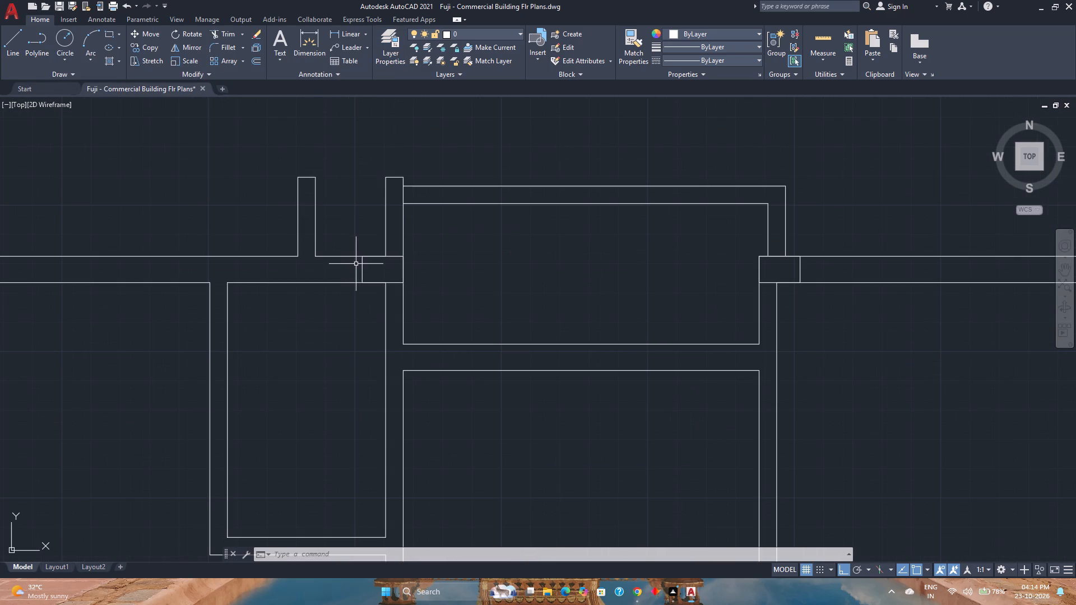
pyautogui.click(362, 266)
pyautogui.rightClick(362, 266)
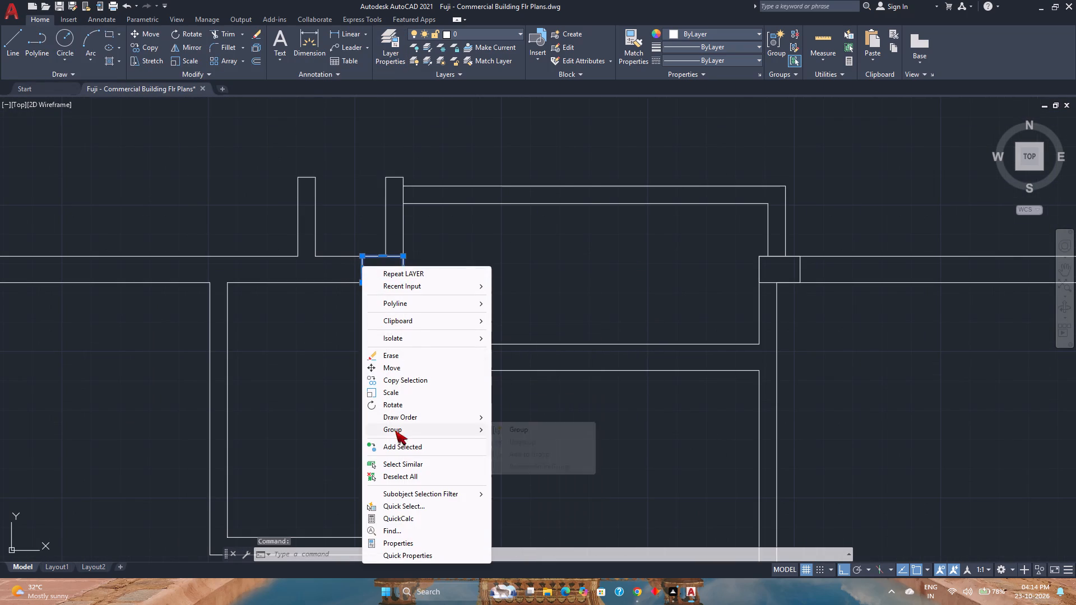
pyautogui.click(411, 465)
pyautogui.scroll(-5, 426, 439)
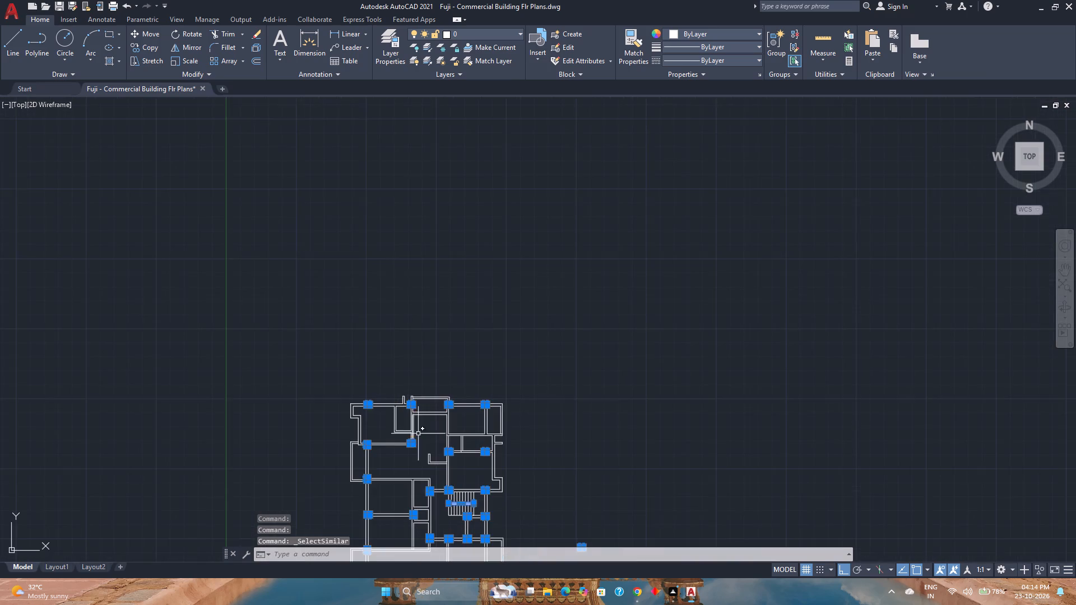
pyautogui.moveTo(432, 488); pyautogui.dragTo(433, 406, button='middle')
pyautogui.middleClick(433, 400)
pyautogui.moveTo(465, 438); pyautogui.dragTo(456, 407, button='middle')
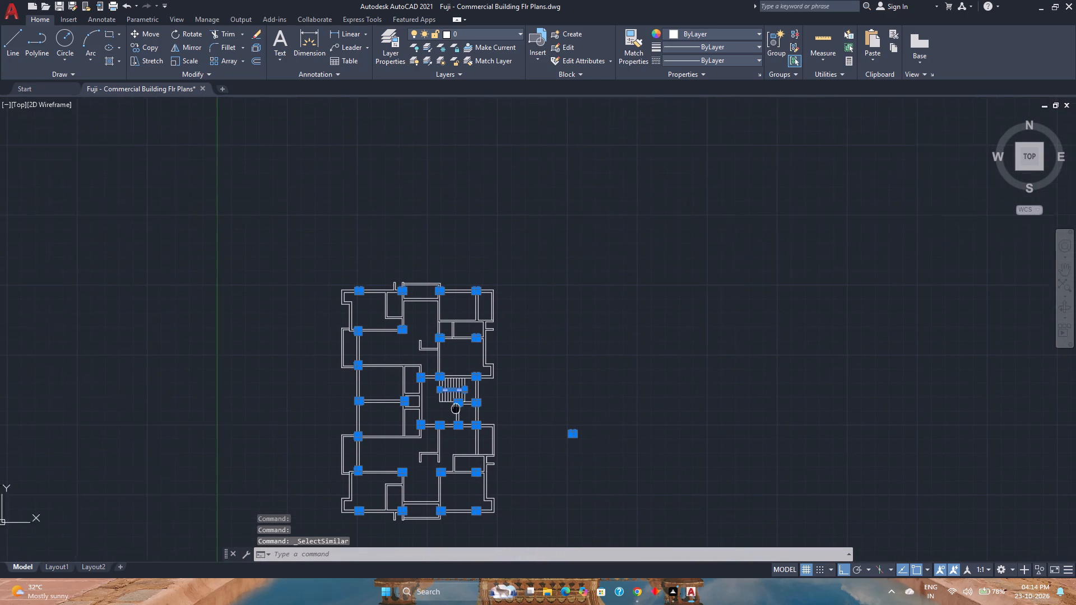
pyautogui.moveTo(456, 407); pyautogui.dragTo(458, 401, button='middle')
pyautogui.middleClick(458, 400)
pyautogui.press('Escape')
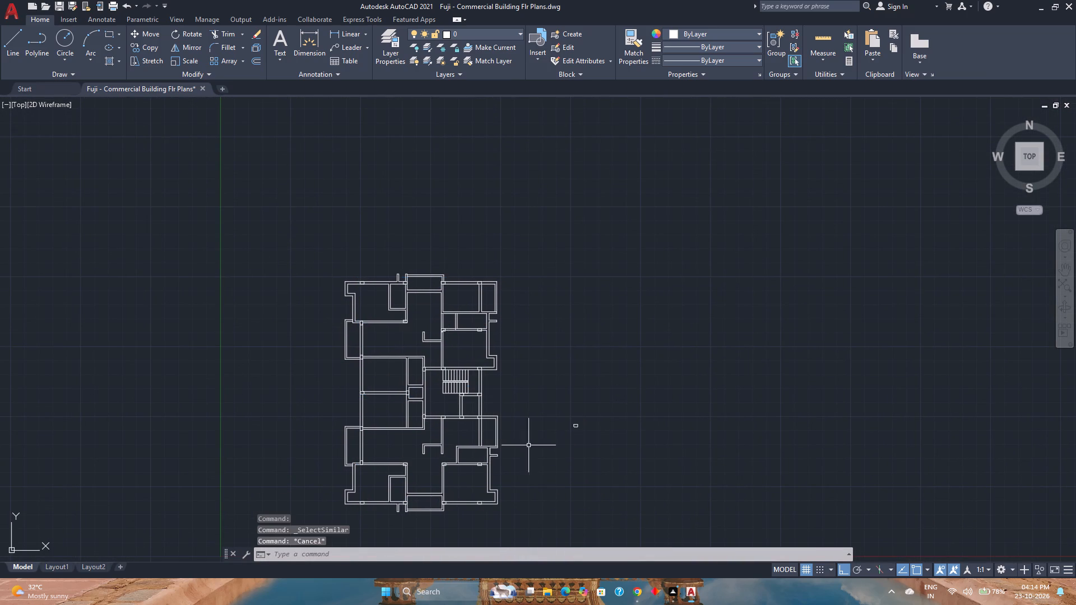
# Delete the stray column rectangle lying outside the floor plan, east of the building.
pyautogui.click(585, 457)
pyautogui.click(571, 417)
pyautogui.press('Delete')
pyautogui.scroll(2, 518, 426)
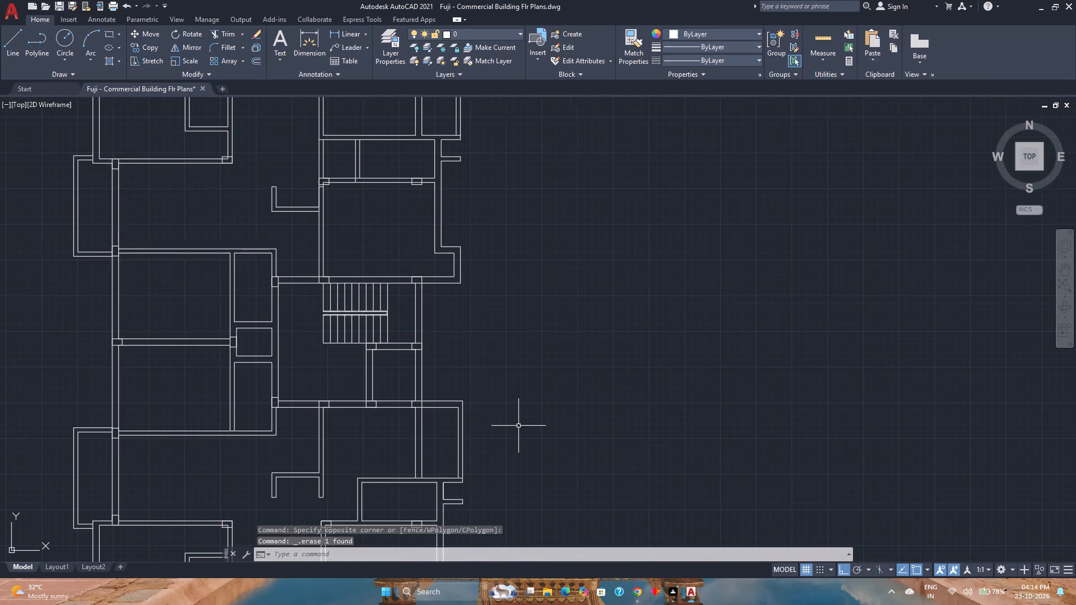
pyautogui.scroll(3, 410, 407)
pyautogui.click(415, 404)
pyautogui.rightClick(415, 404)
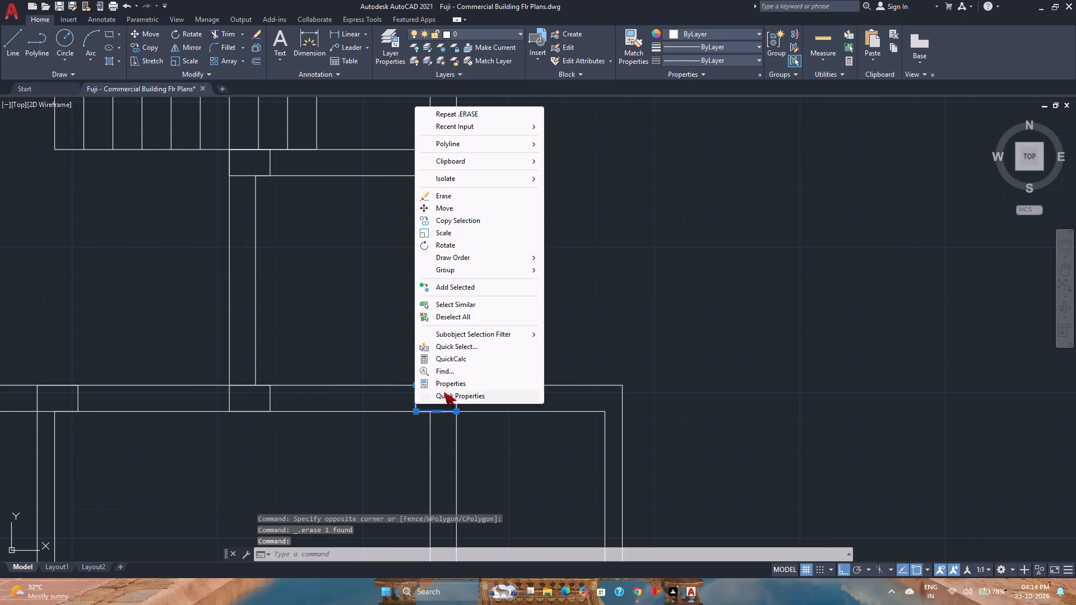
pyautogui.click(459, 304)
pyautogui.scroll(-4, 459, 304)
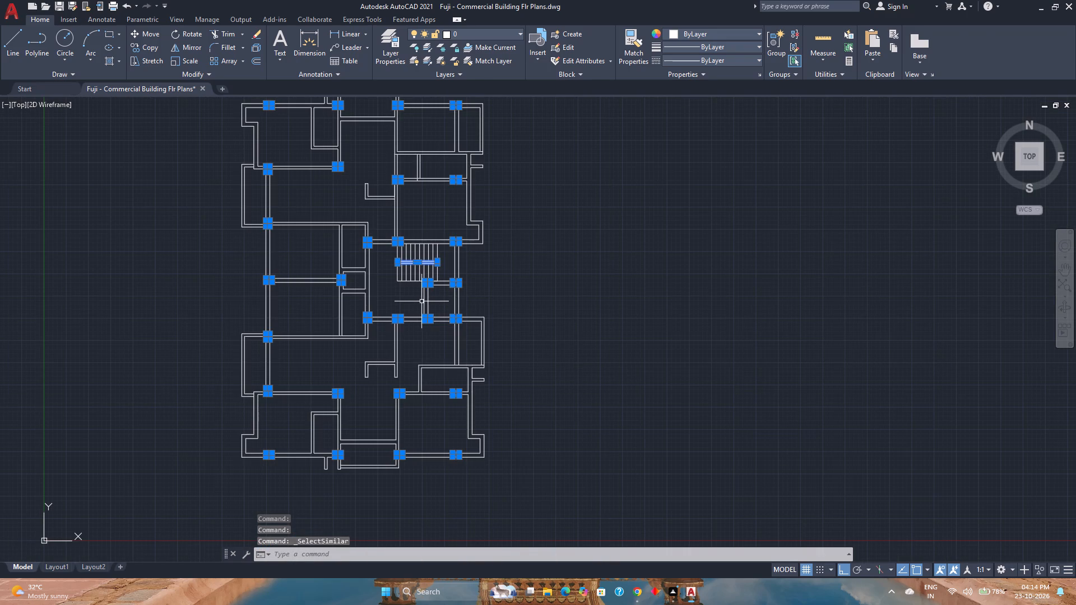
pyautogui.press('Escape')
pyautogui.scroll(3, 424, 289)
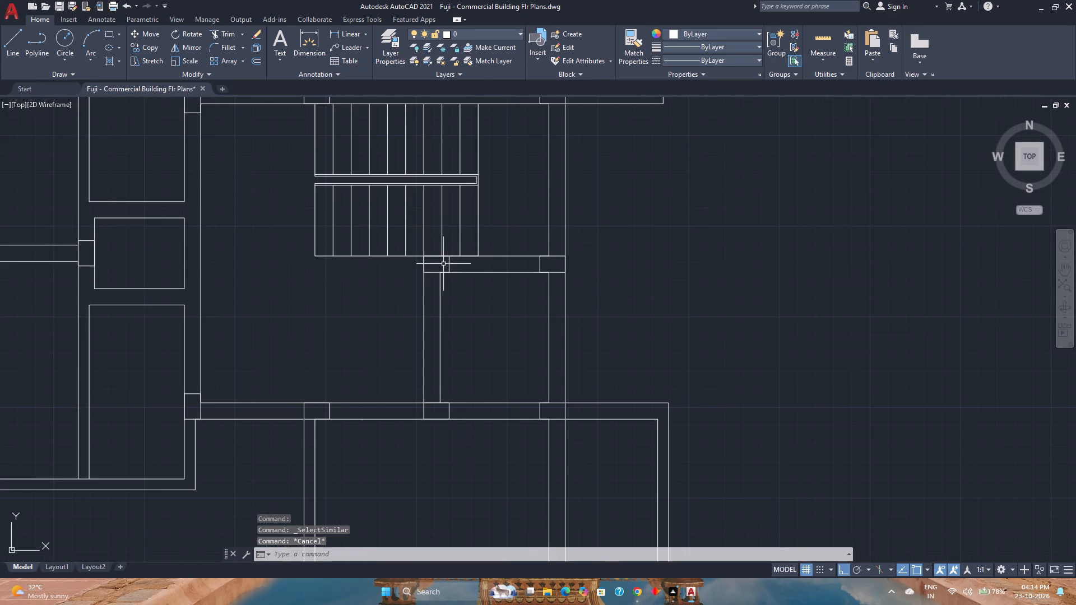
# Explode the two nested polylines outlining the rail between the two stair flights.
pyautogui.scroll(3, 456, 174)
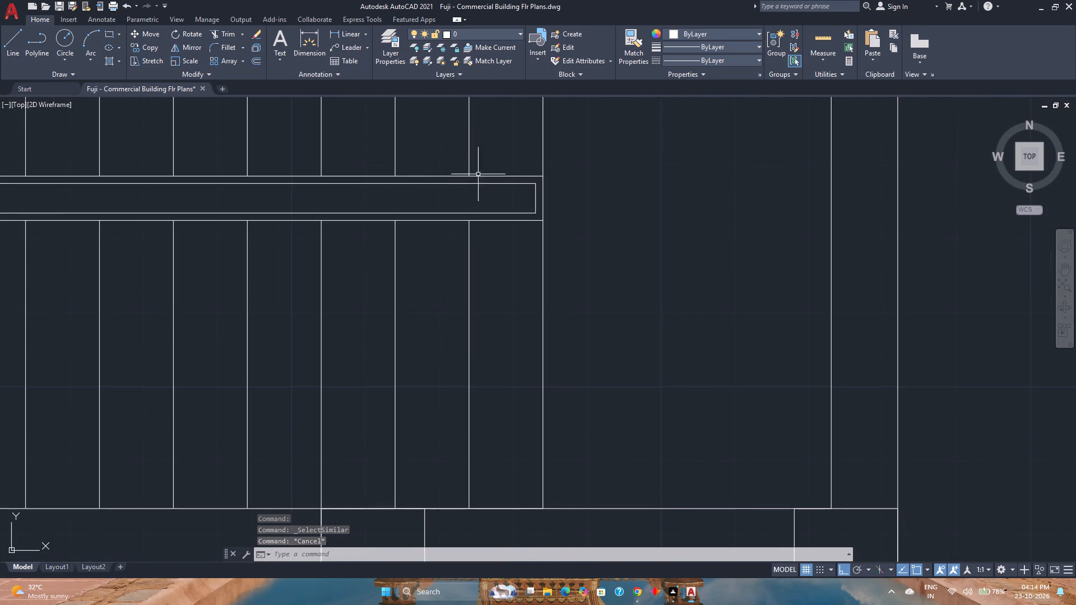
pyautogui.click(500, 195)
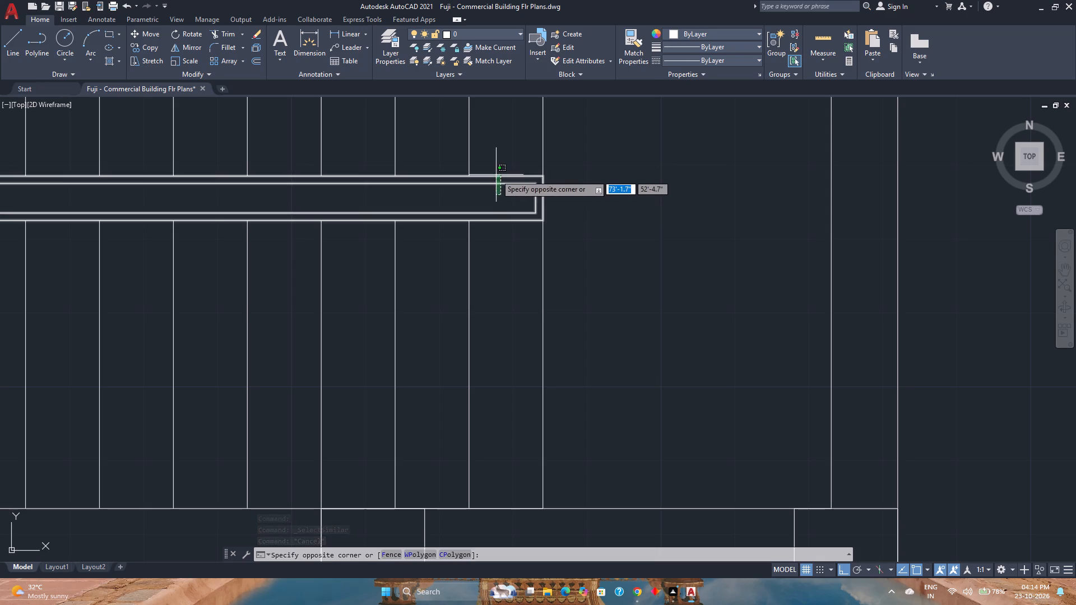
pyautogui.click(496, 175)
pyautogui.write('un')
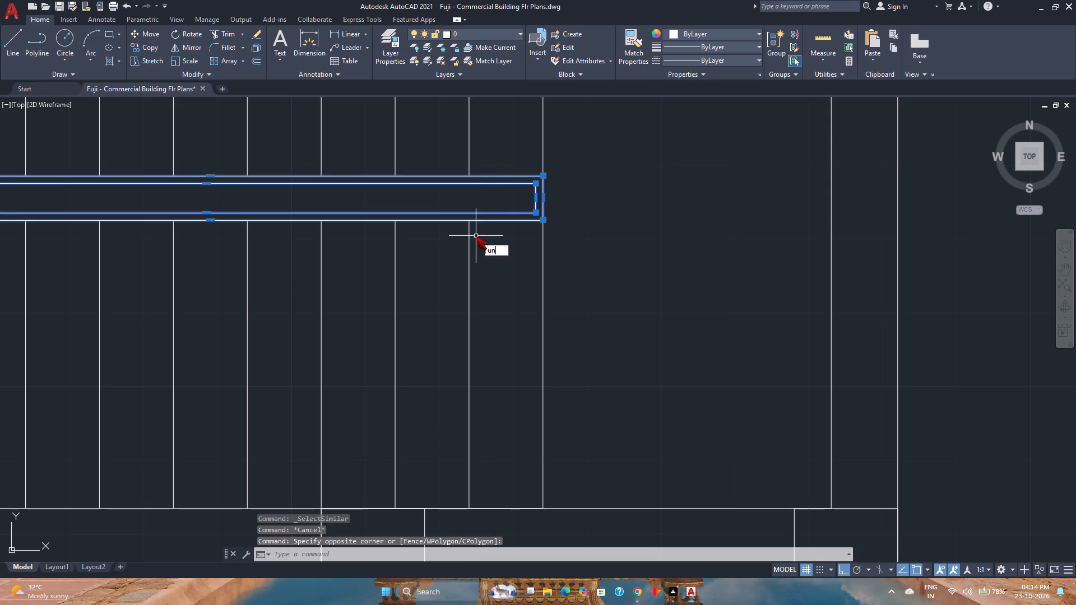
pyautogui.press('BackSpace')
pyautogui.press('BackSpace')
pyautogui.write('ex')
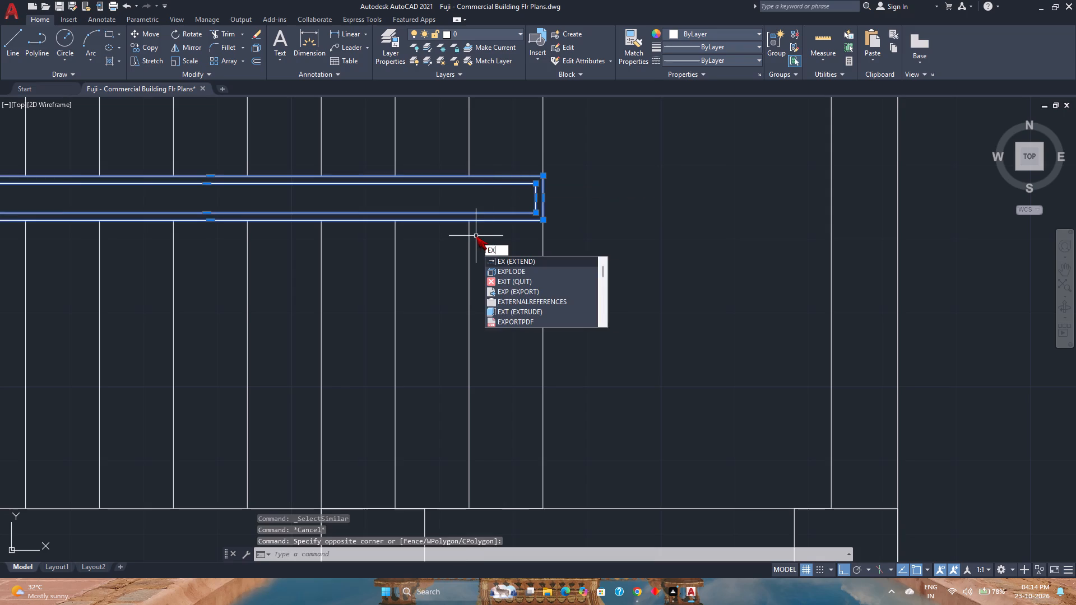
pyautogui.write('plo')
pyautogui.press('Return')
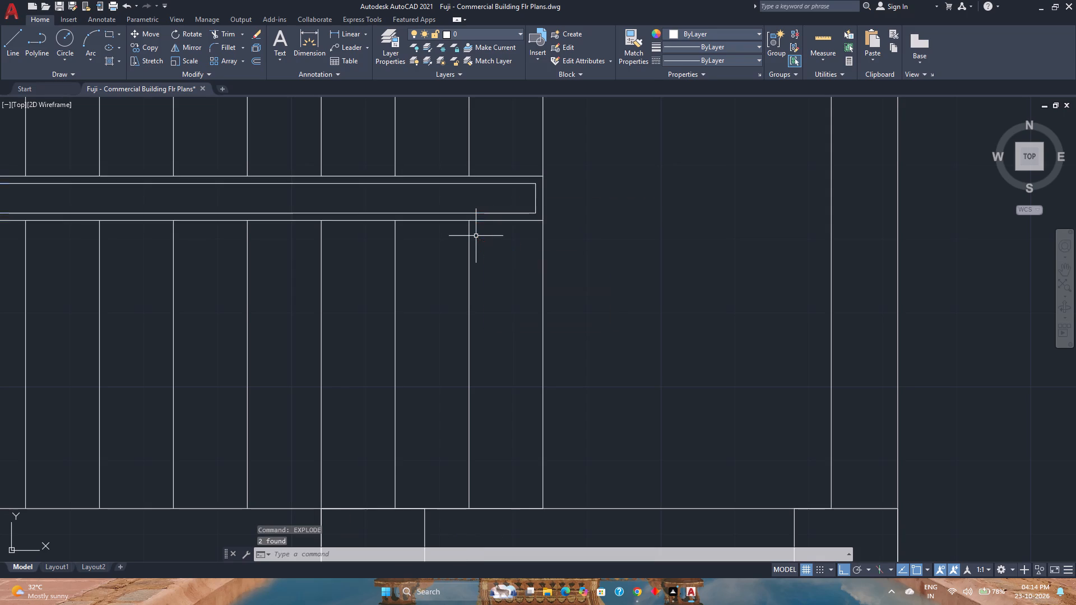
# Select all similar column rectangles across the floor plan and move them to the Columns layer.
pyautogui.scroll(-4, 476, 236)
pyautogui.scroll(2, 513, 277)
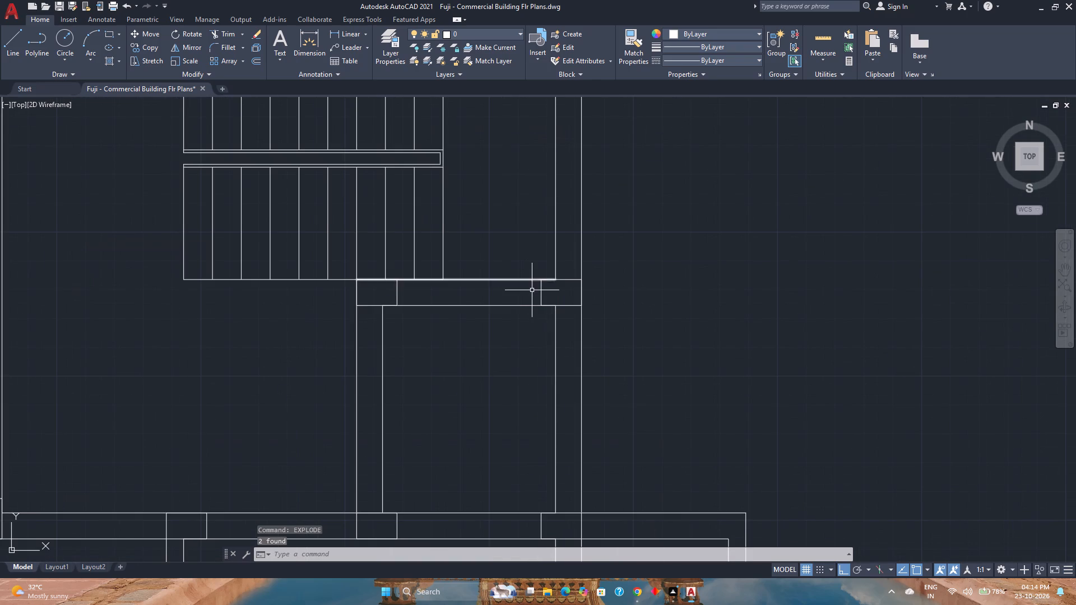
pyautogui.click(541, 292)
pyautogui.rightClick(541, 292)
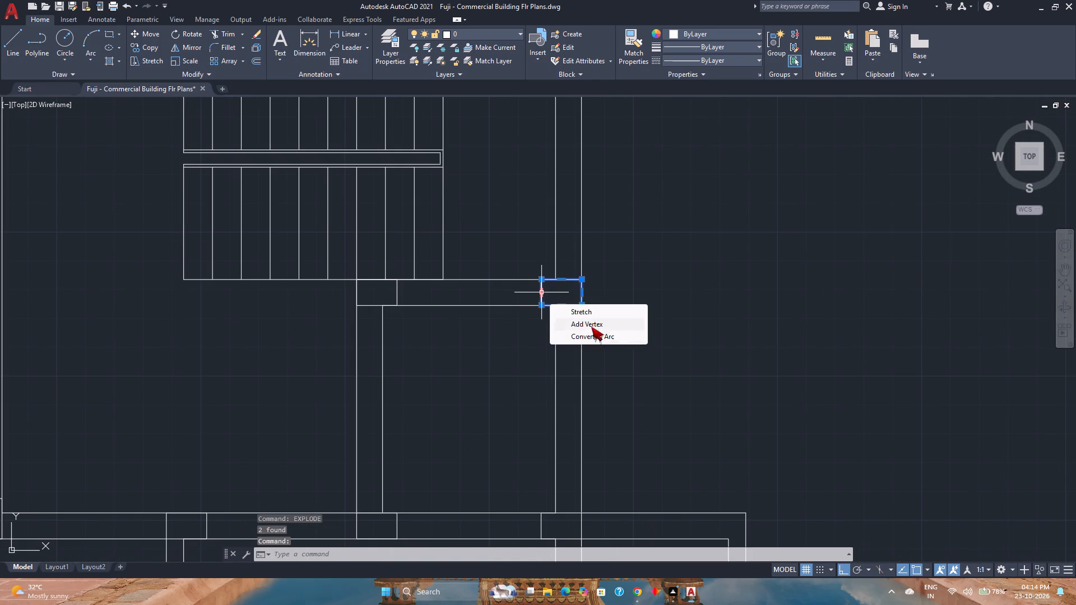
pyautogui.click(654, 262)
pyautogui.rightClick(628, 268)
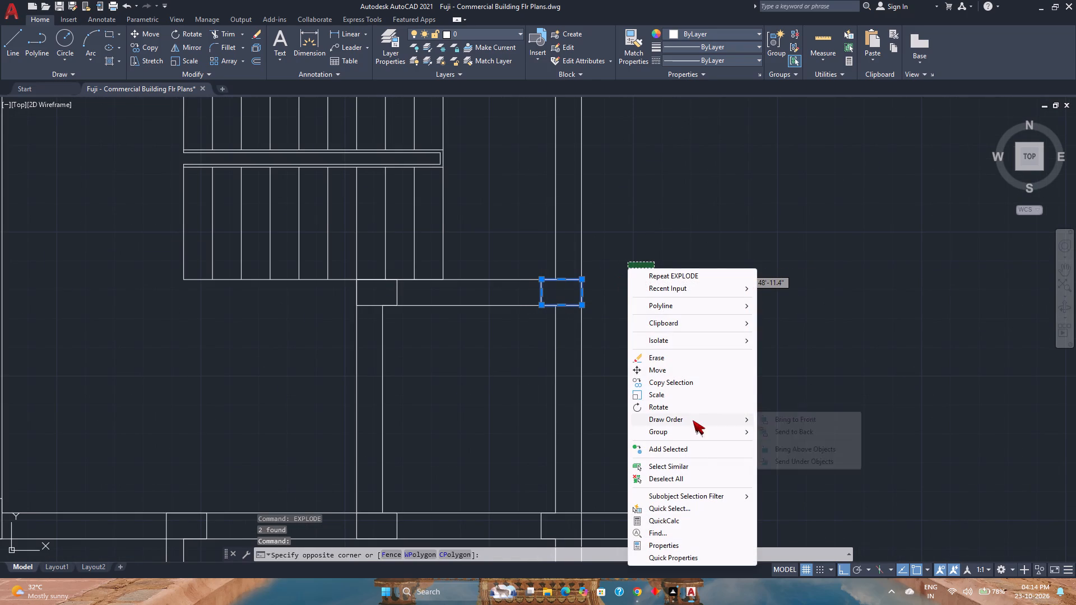
pyautogui.click(690, 462)
pyautogui.scroll(-5, 626, 332)
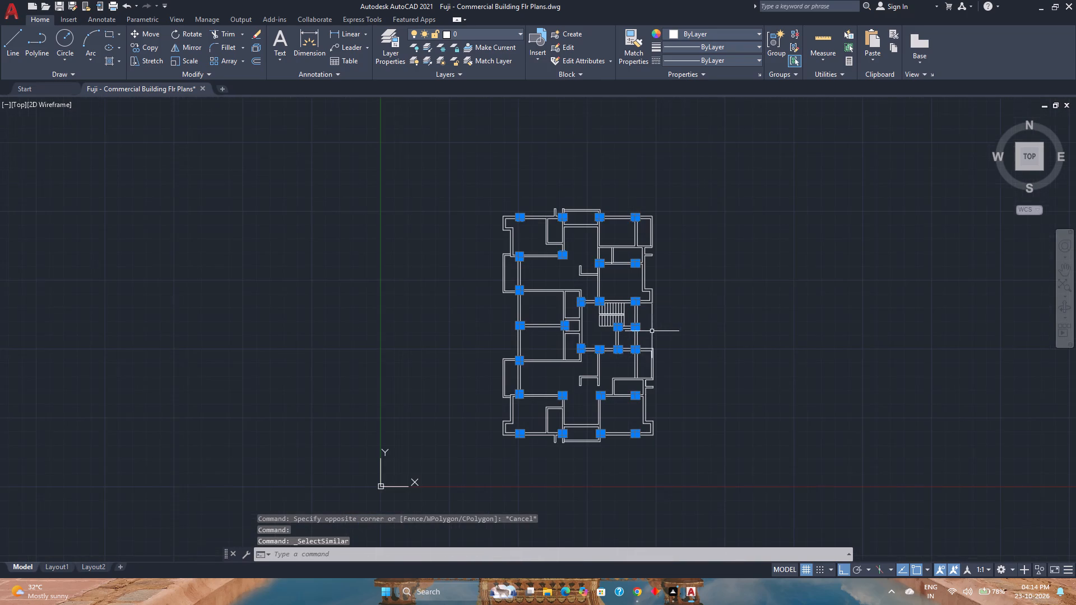
pyautogui.moveTo(652, 331); pyautogui.dragTo(624, 320, button='middle')
pyautogui.middleClick(624, 320)
pyautogui.scroll(1, 619, 315)
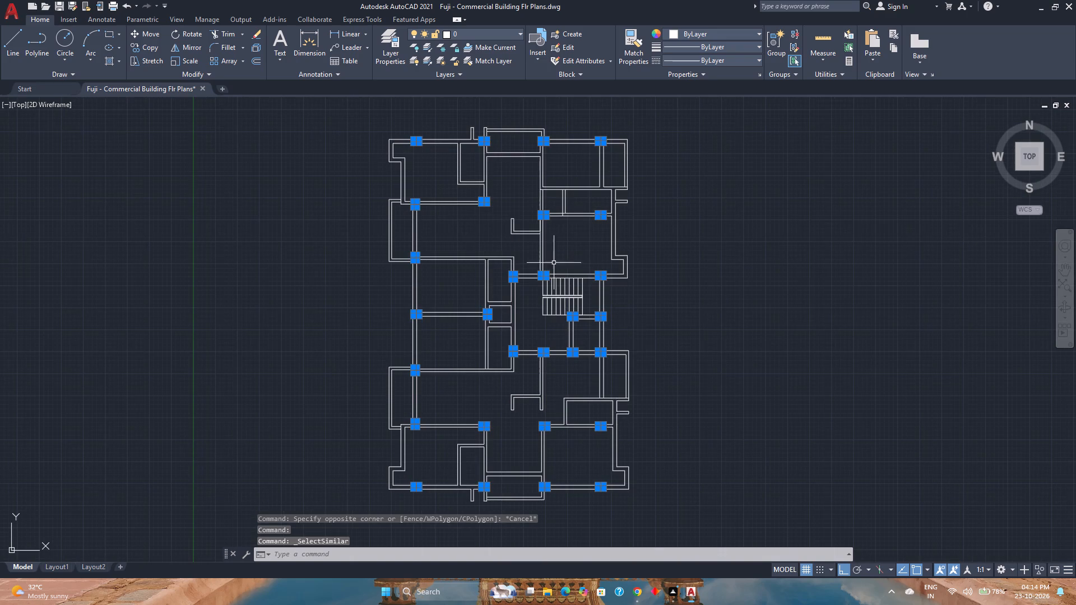
pyautogui.click(500, 31)
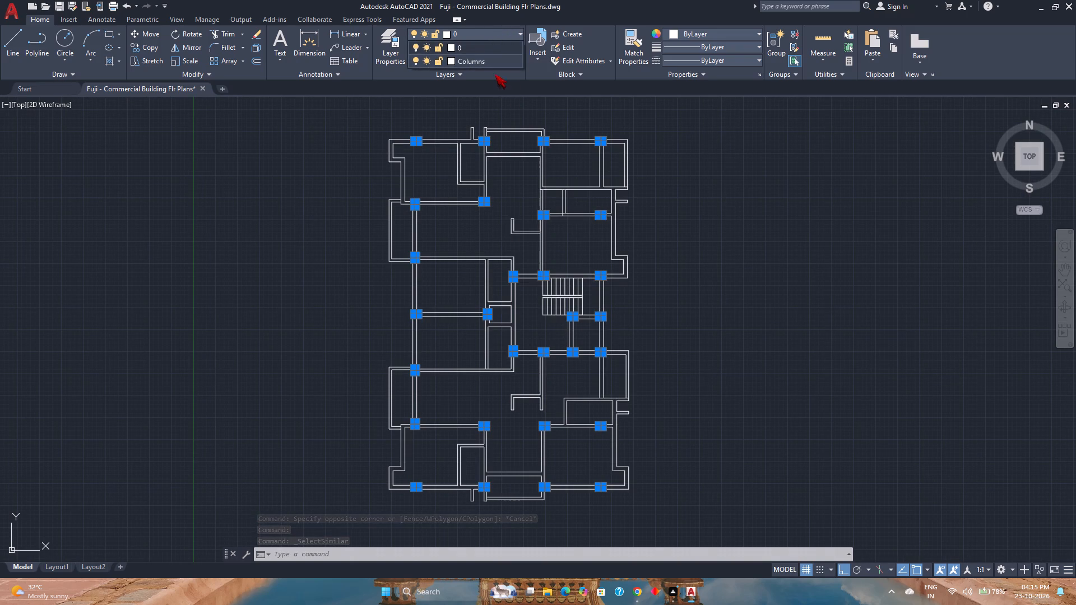
pyautogui.click(495, 64)
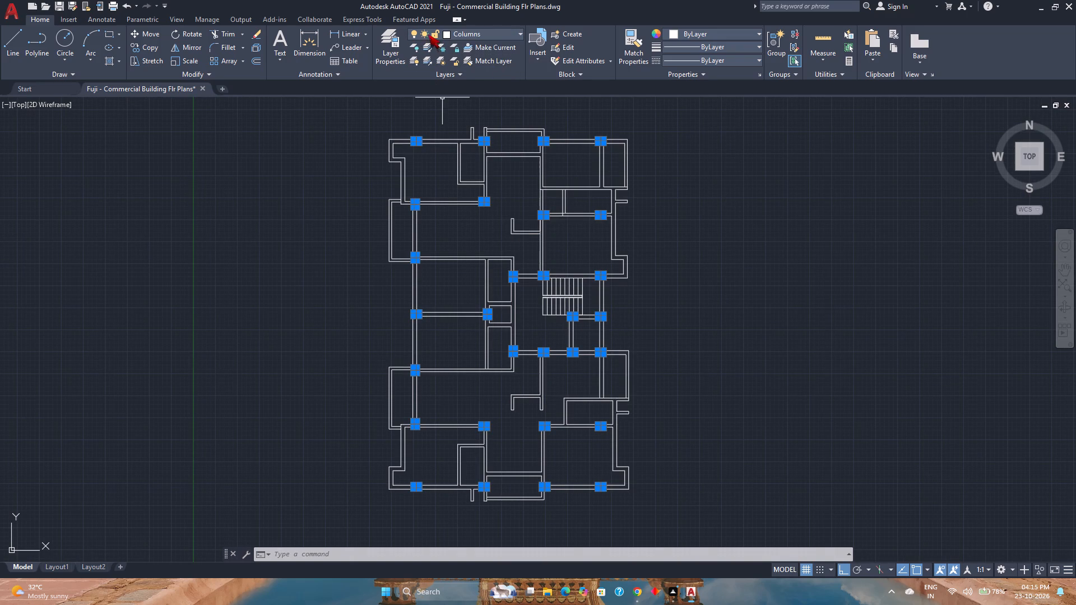
# Turn the Columns layer off and back on to check which objects belong to it.
pyautogui.click(412, 32)
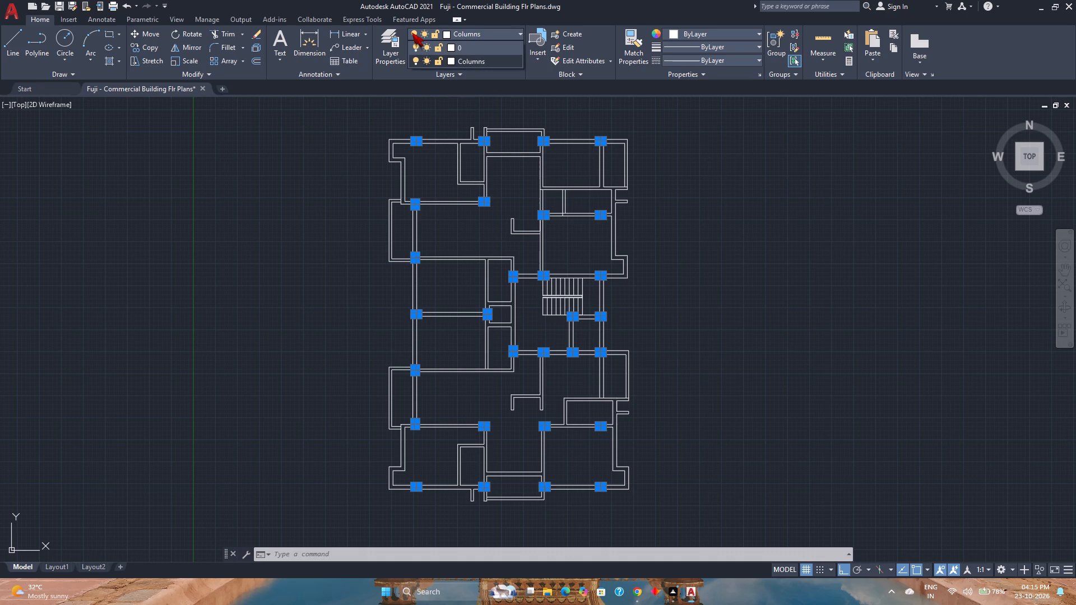
pyautogui.click(416, 58)
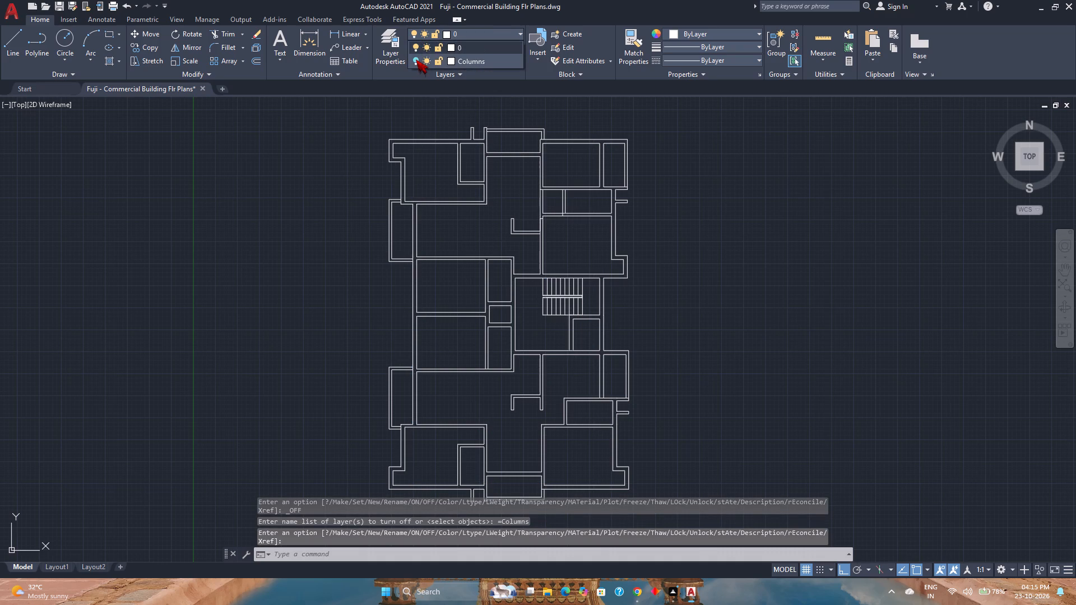
pyautogui.click(416, 59)
# Lock the Columns layer.
pyautogui.click(437, 62)
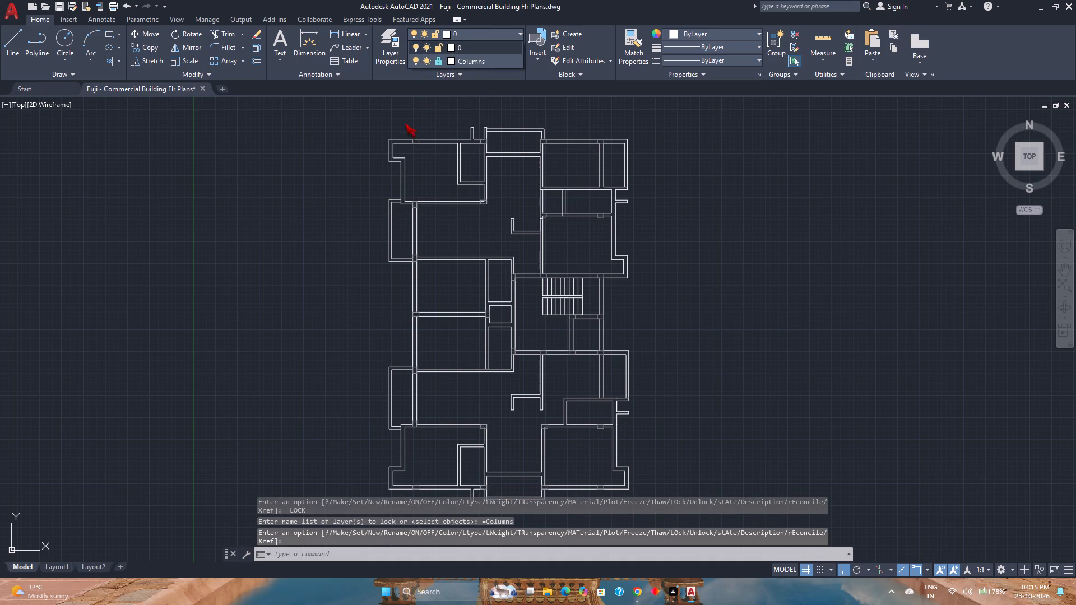
pyautogui.press('Escape')
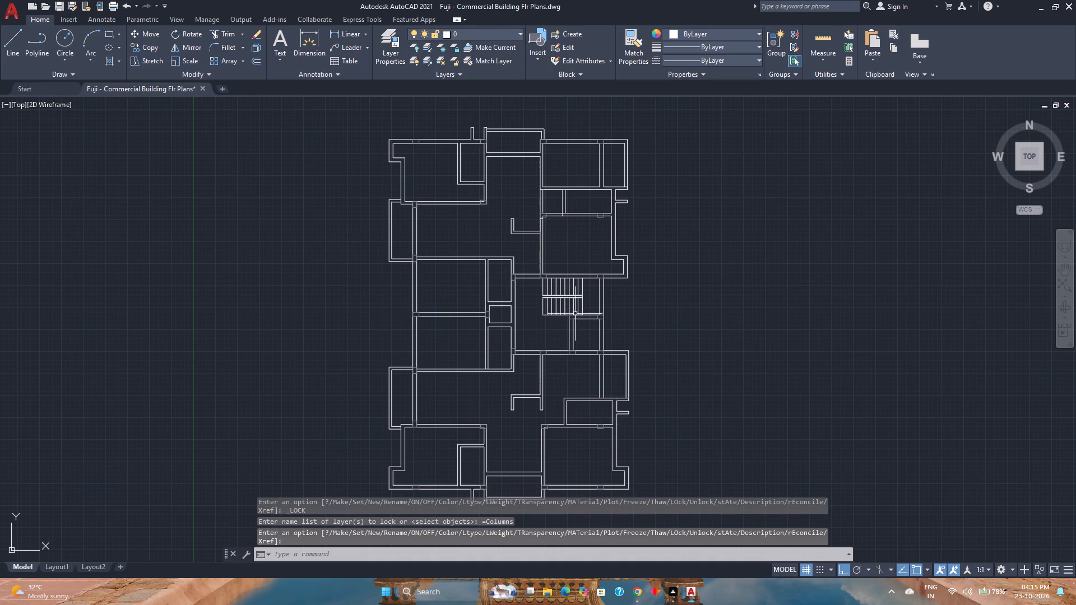
# Join the exploded long lines and east end lines of the stair's centre rail into polylines.
pyautogui.scroll(3, 576, 318)
pyautogui.scroll(2, 525, 232)
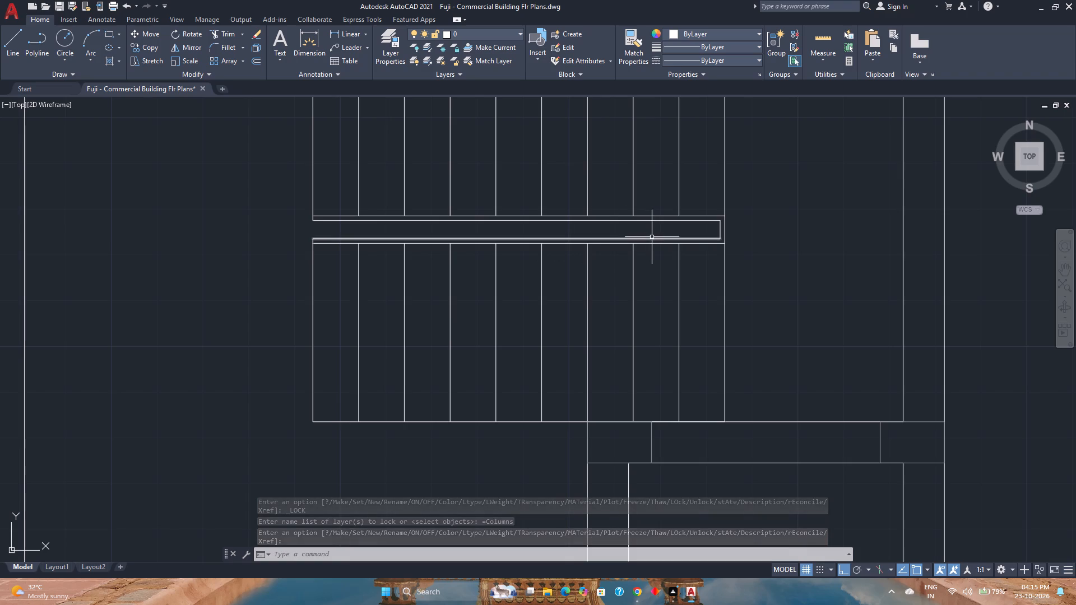
pyautogui.click(662, 246)
pyautogui.click(656, 237)
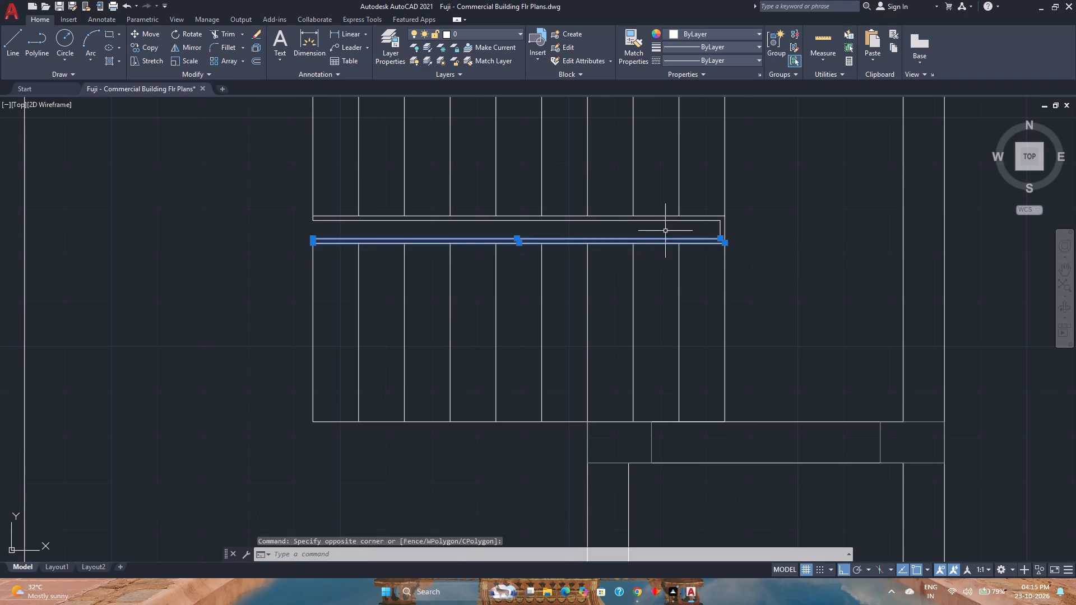
pyautogui.scroll(4, 722, 222)
pyautogui.click(739, 221)
pyautogui.click(722, 232)
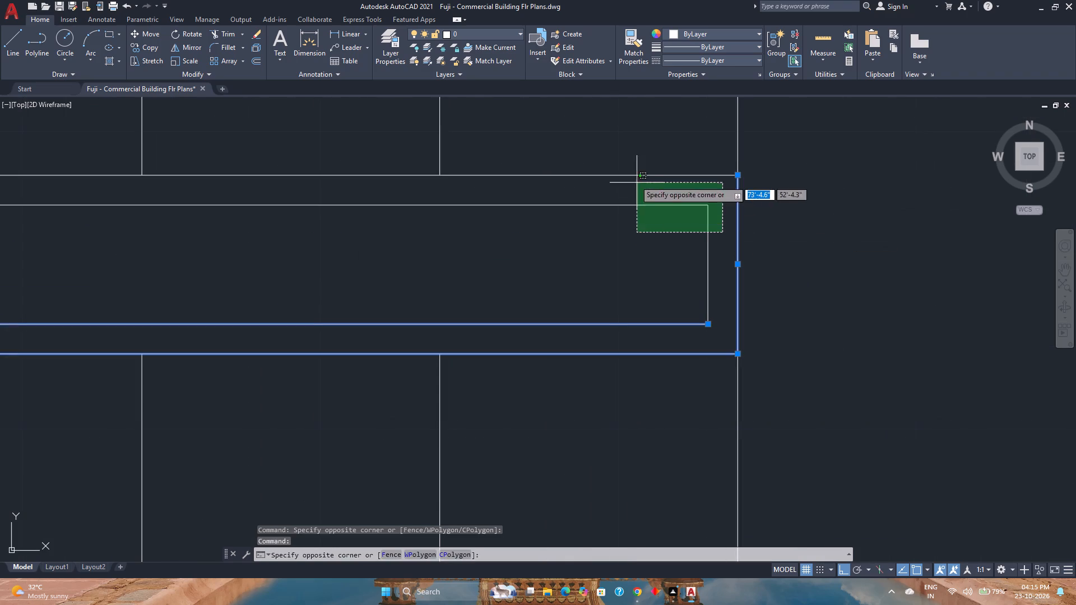
pyautogui.click(627, 165)
pyautogui.scroll(-3, 627, 165)
pyautogui.scroll(-2, 577, 194)
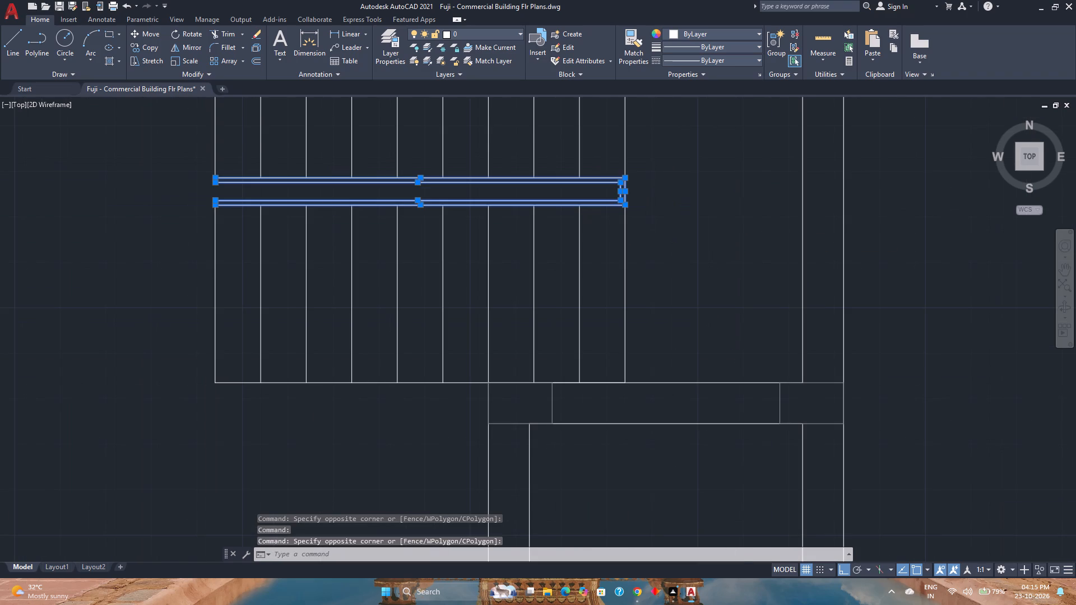
pyautogui.press('j')
pyautogui.press('Return')
# Join the stair rail's polylines with the short closing lines at its west end.
pyautogui.scroll(2, 326, 191)
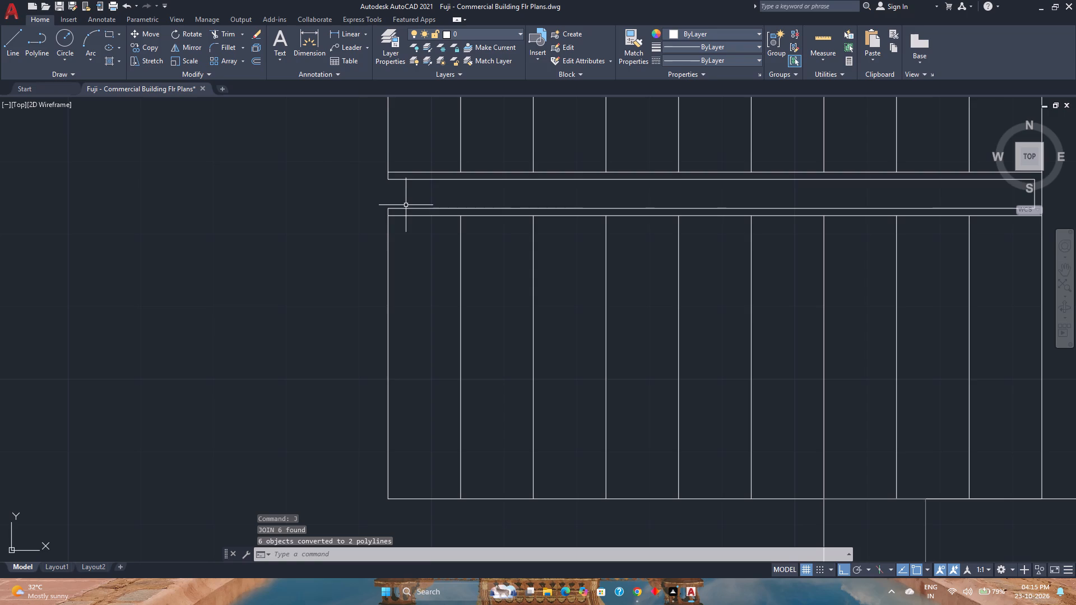
pyautogui.scroll(2, 395, 212)
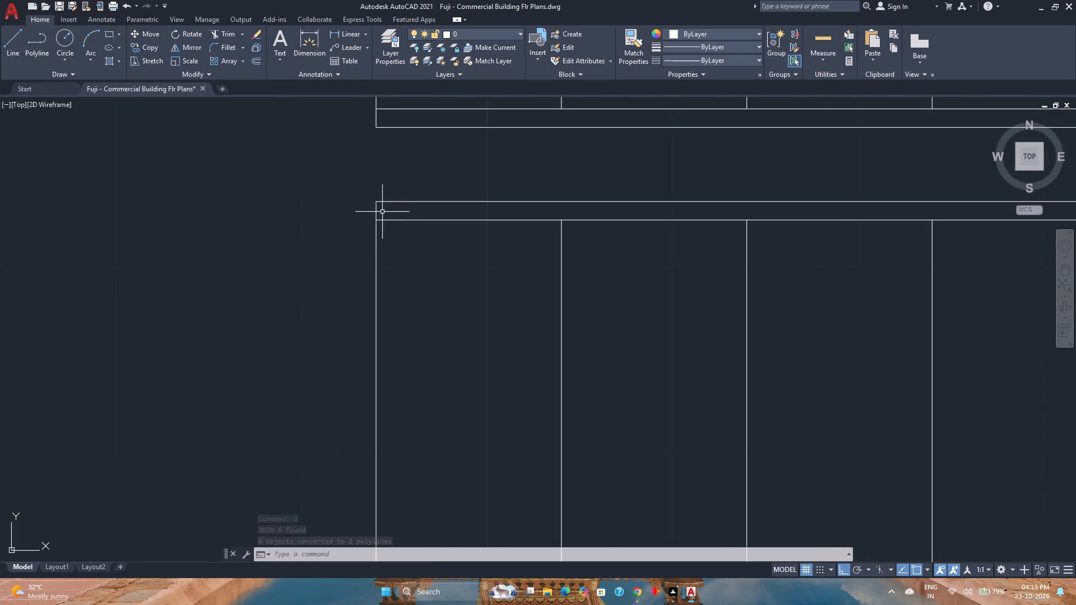
pyautogui.scroll(-2, 382, 212)
pyautogui.click(384, 212)
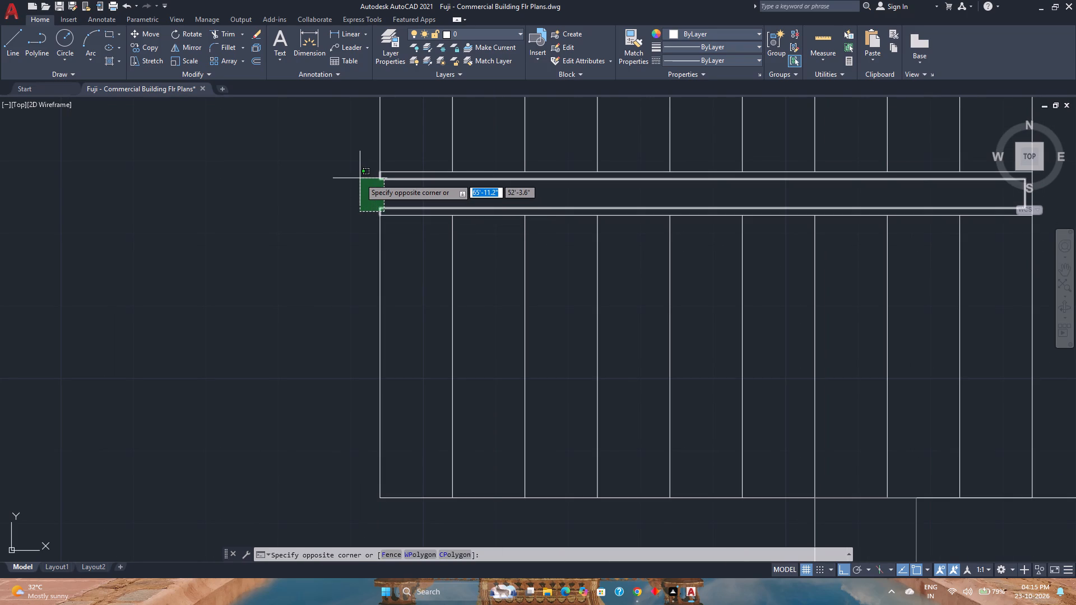
pyautogui.click(360, 178)
pyautogui.click(411, 171)
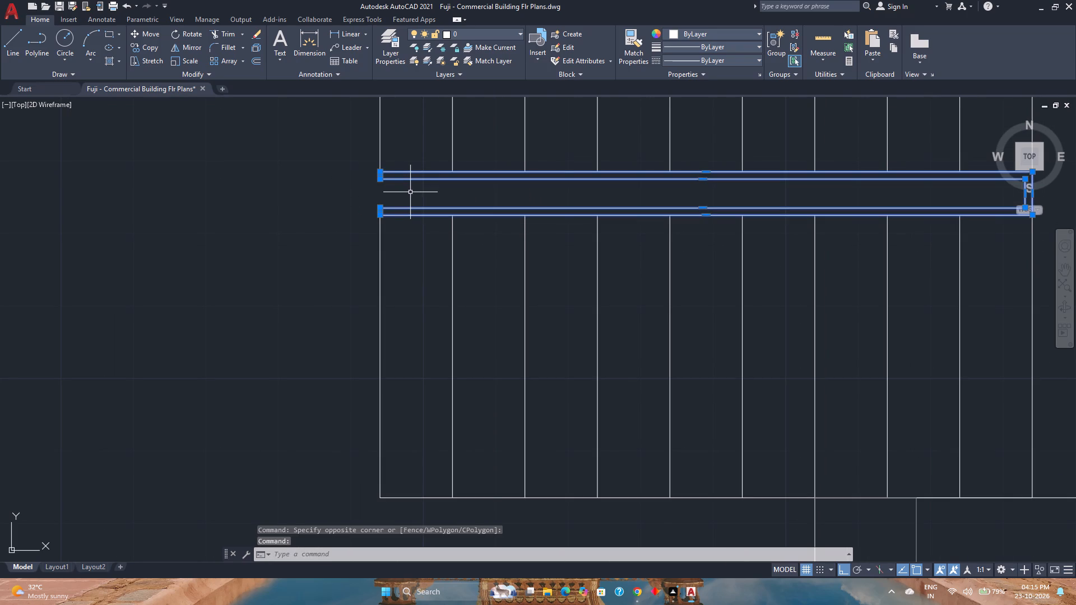
pyautogui.press('j')
pyautogui.press('Return')
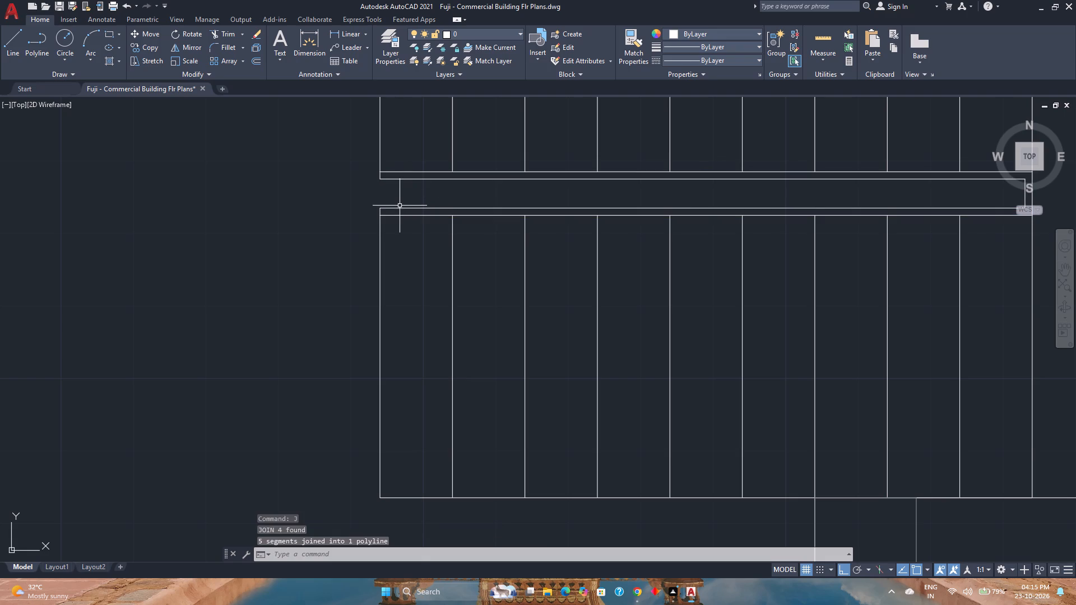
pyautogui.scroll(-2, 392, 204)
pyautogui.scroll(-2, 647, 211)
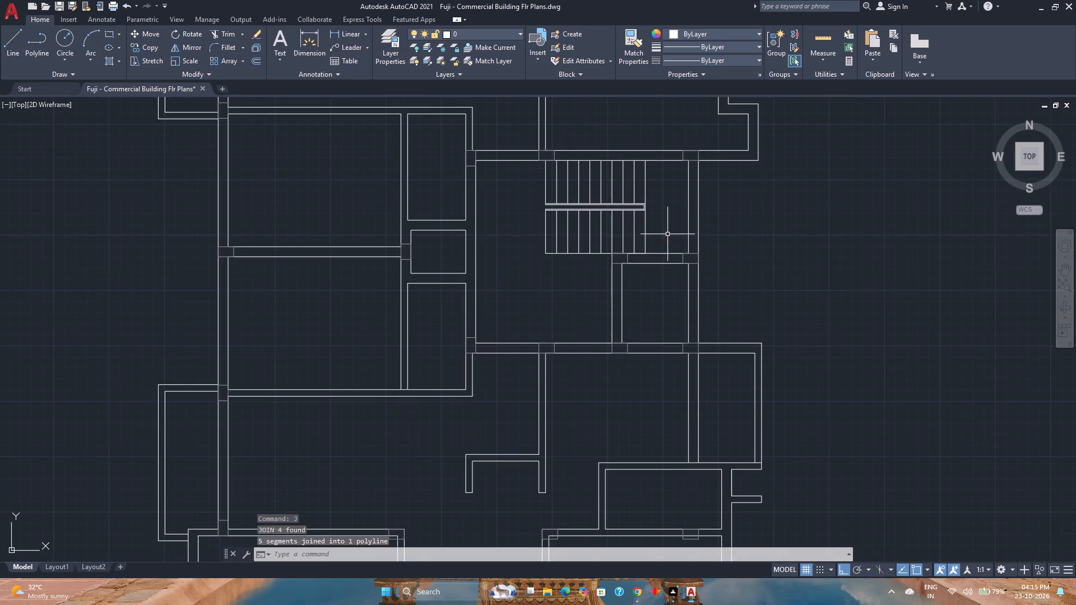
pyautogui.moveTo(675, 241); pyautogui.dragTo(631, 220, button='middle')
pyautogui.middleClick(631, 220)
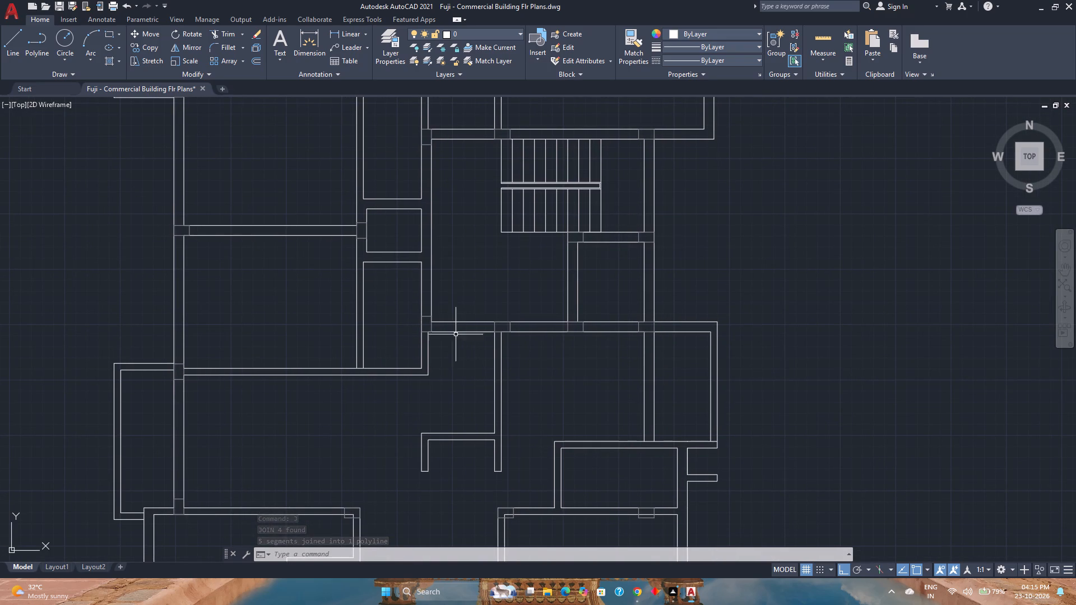
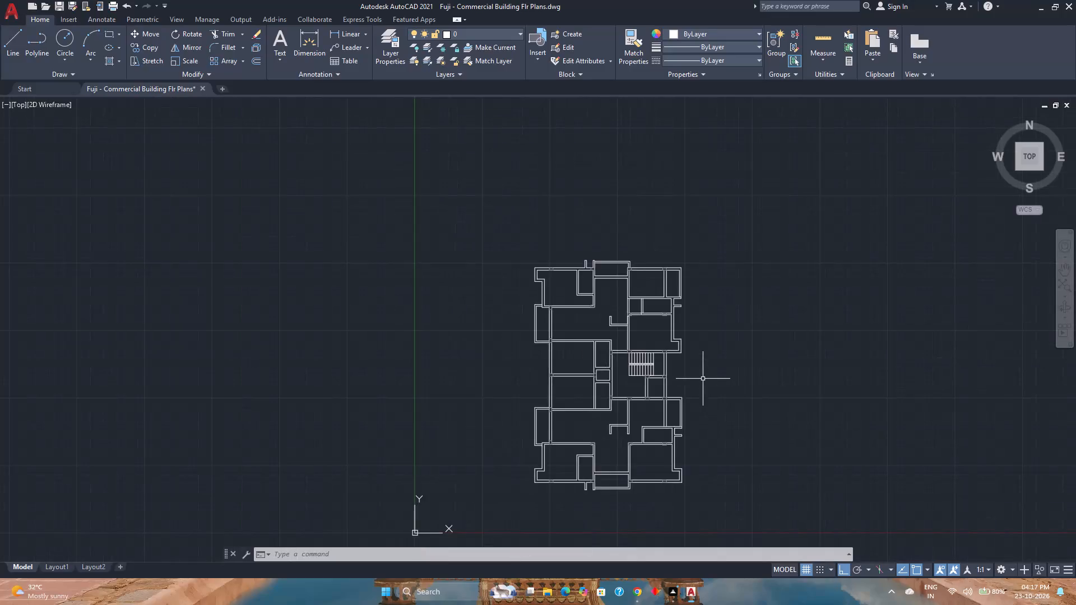
# Draw a line across the wall thickness along the east face of the column at the northeast room's southwest junction, north of the stair.
pyautogui.scroll(1, 703, 379)
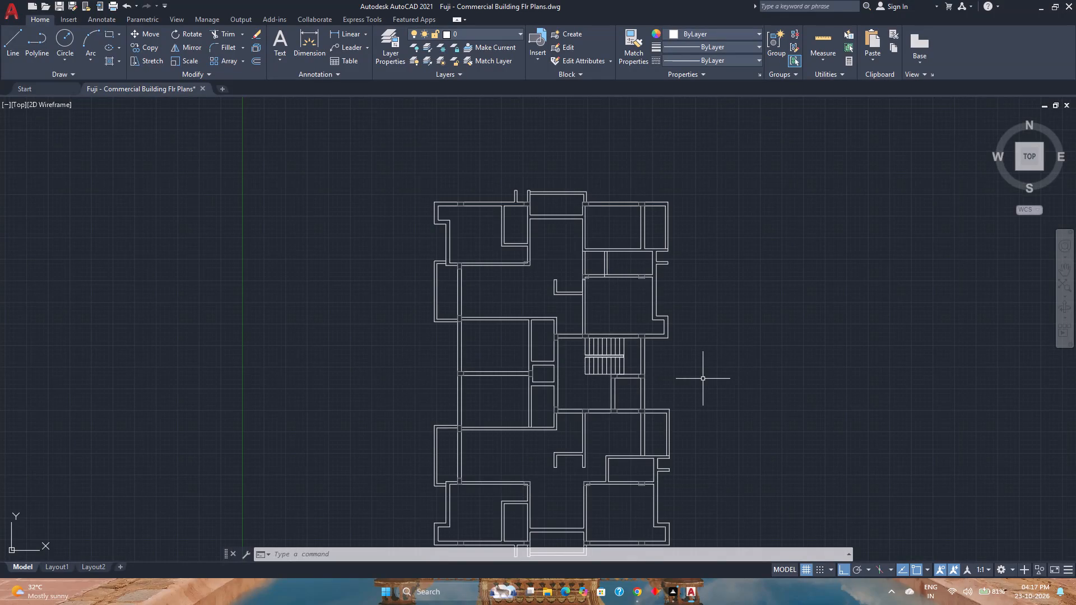
pyautogui.scroll(2, 657, 329)
pyautogui.scroll(-1, 687, 314)
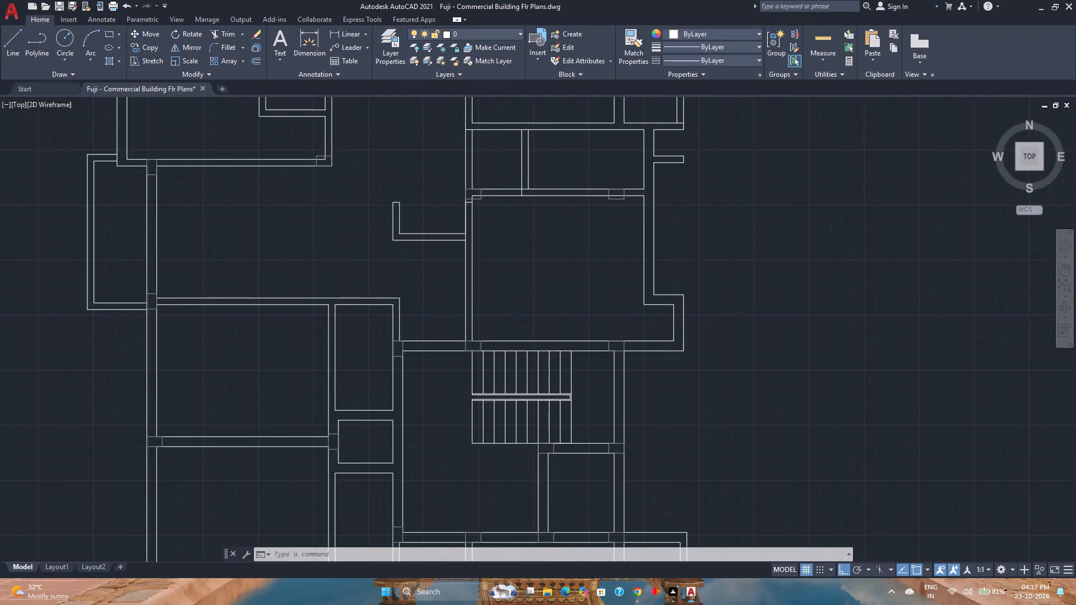
pyautogui.scroll(-1, 687, 314)
pyautogui.scroll(1, 630, 276)
pyautogui.scroll(3, 685, 260)
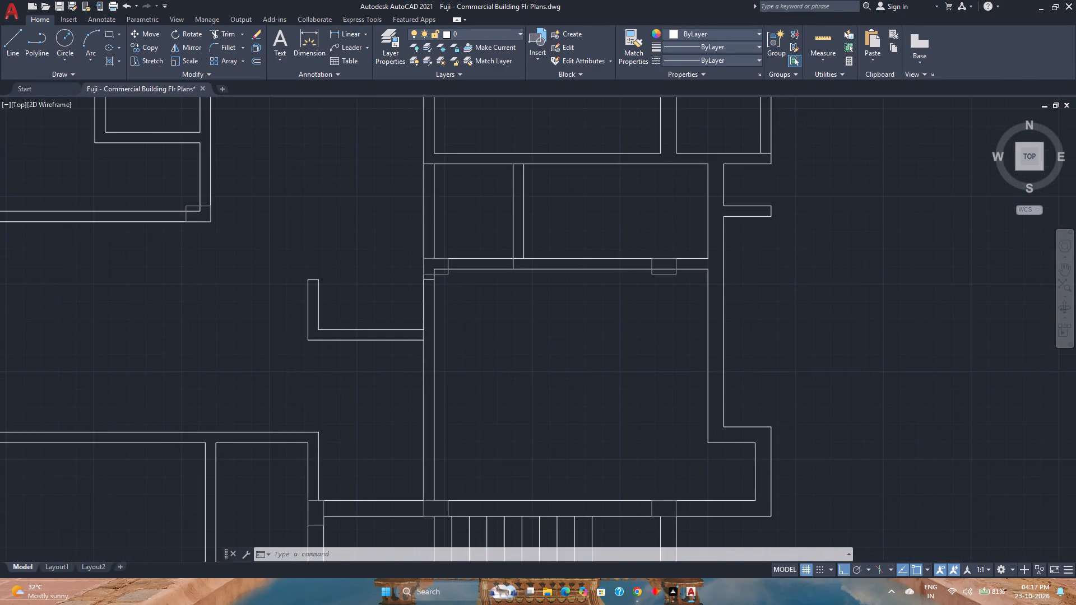
pyautogui.scroll(3, 684, 262)
pyautogui.scroll(-3, 684, 262)
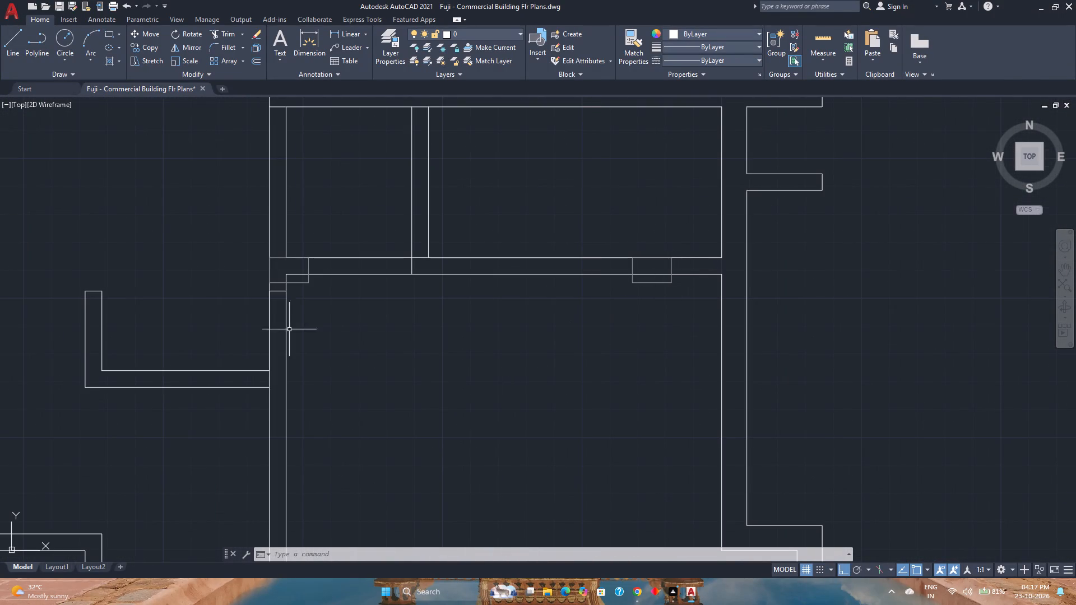
pyautogui.scroll(3, 283, 266)
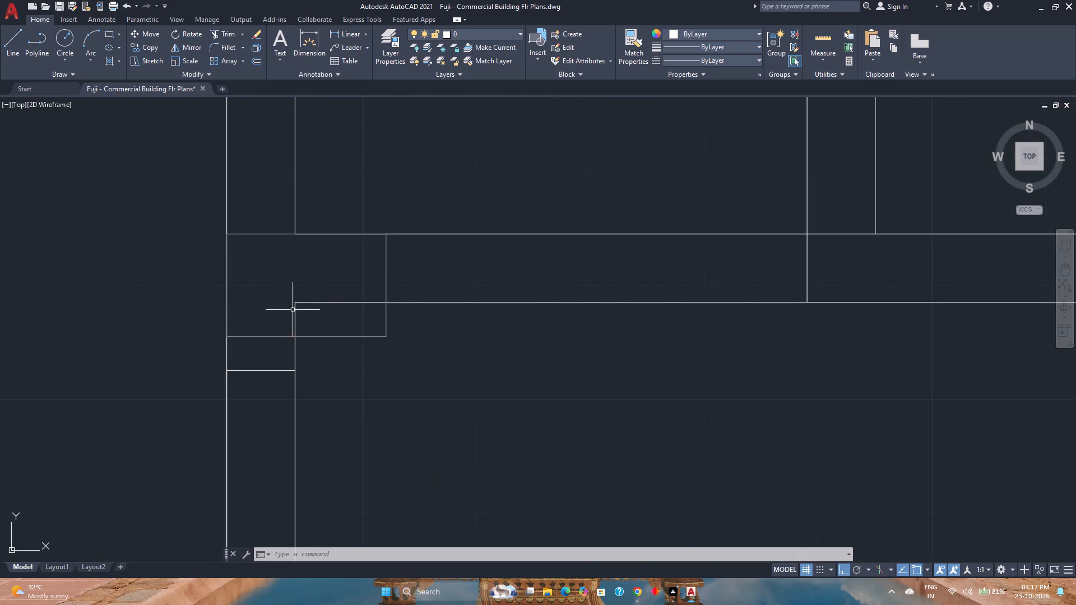
pyautogui.click(17, 55)
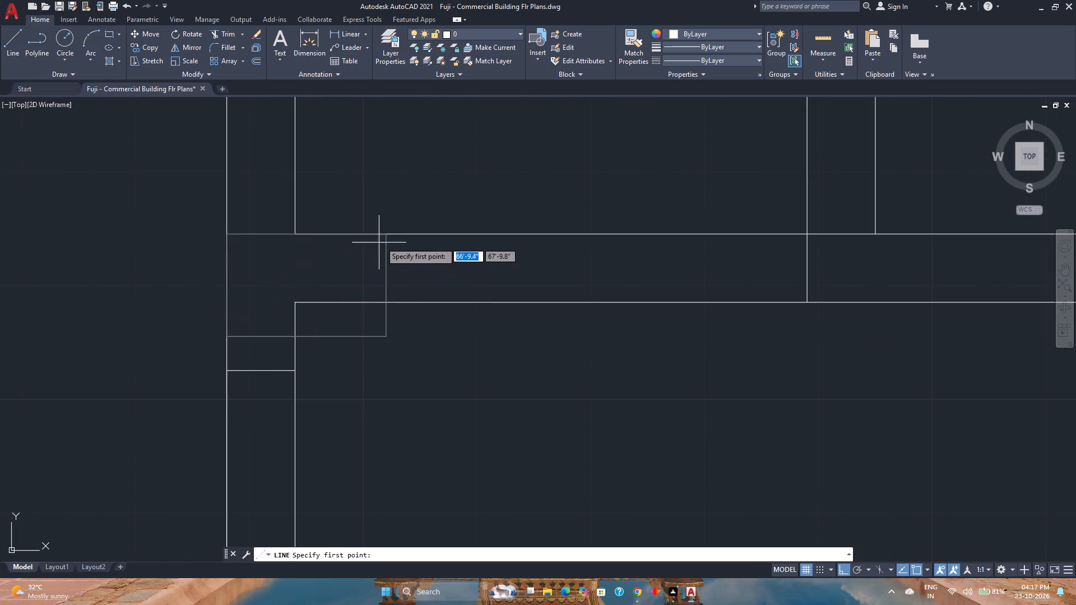
pyautogui.click(389, 237)
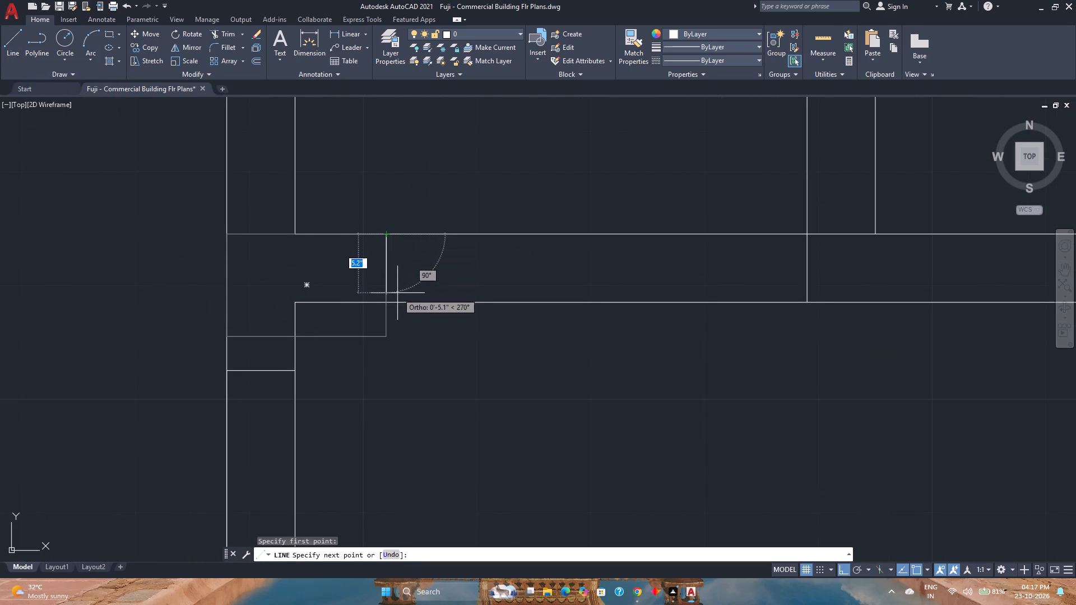
pyautogui.click(388, 303)
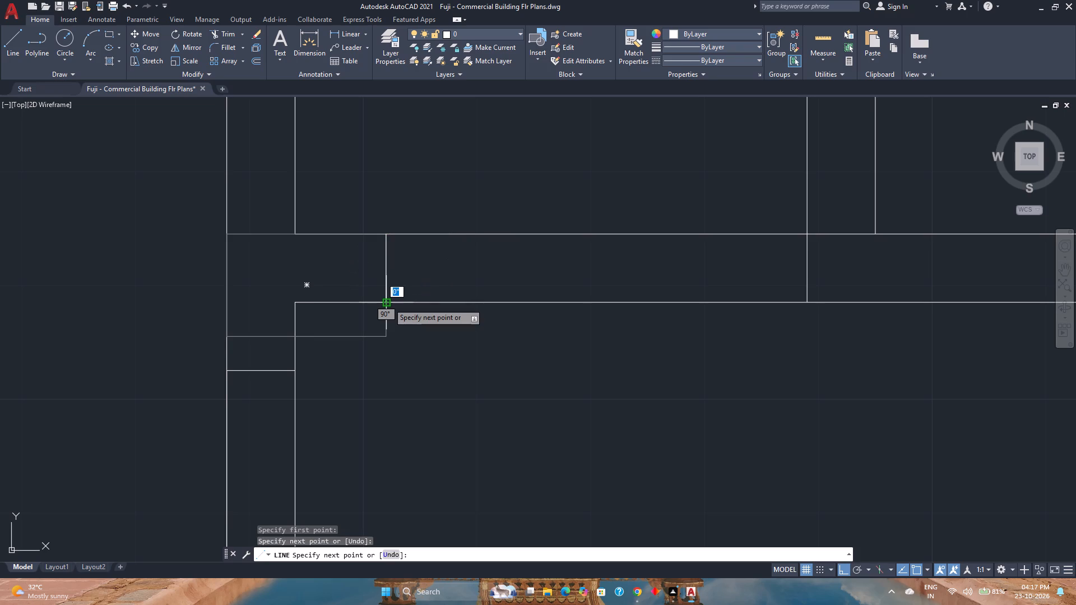
pyautogui.press('Escape')
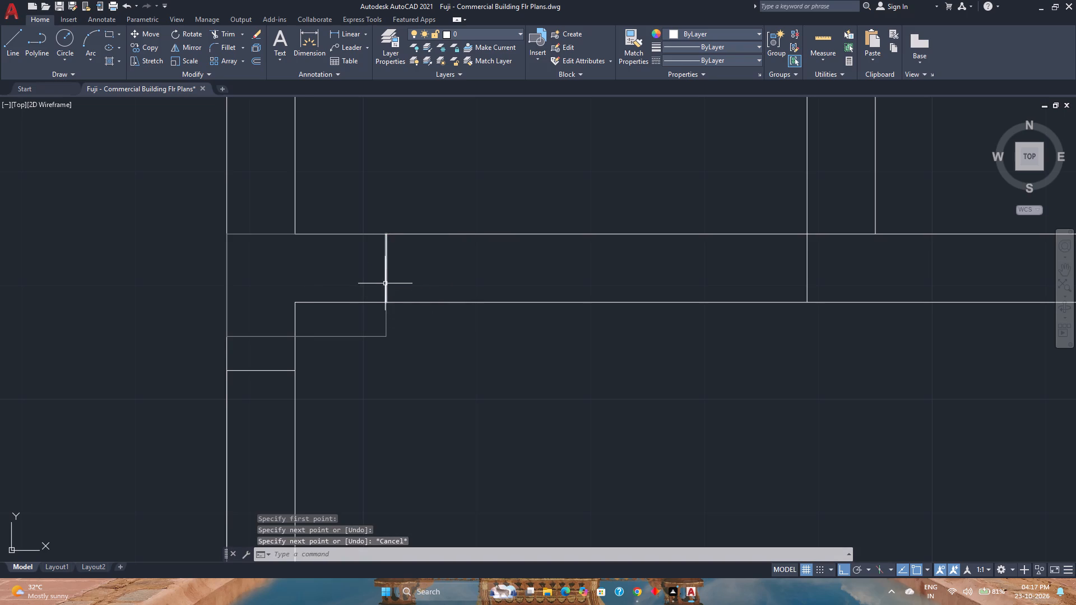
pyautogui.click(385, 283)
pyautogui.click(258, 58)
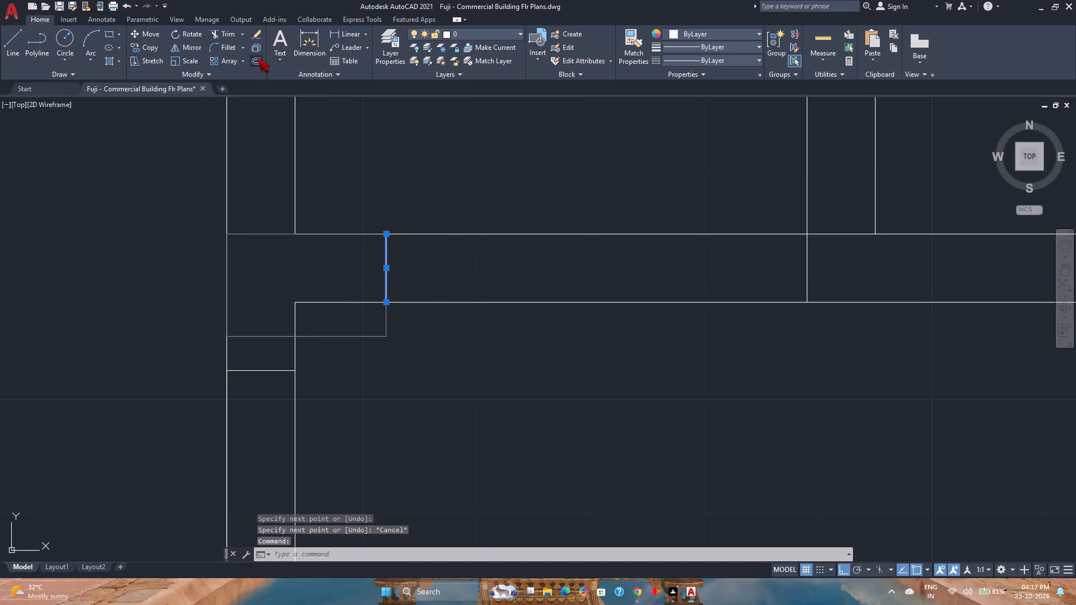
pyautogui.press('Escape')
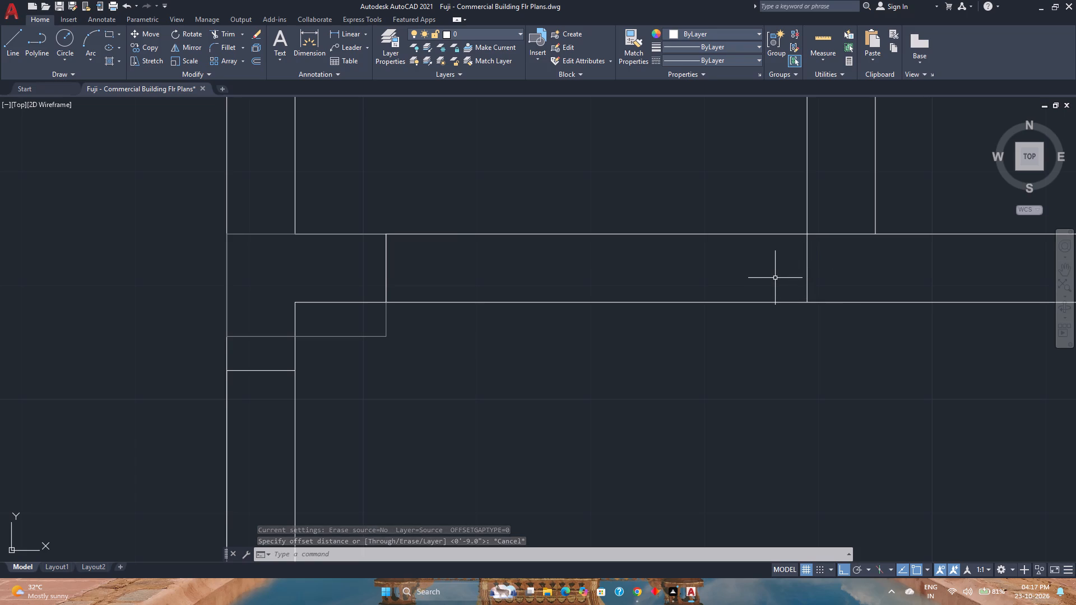
# Move the short line across the wall 3" east, away from the column's face.
pyautogui.scroll(-6, 779, 278)
pyautogui.moveTo(792, 369); pyautogui.dragTo(657, 207, button='middle')
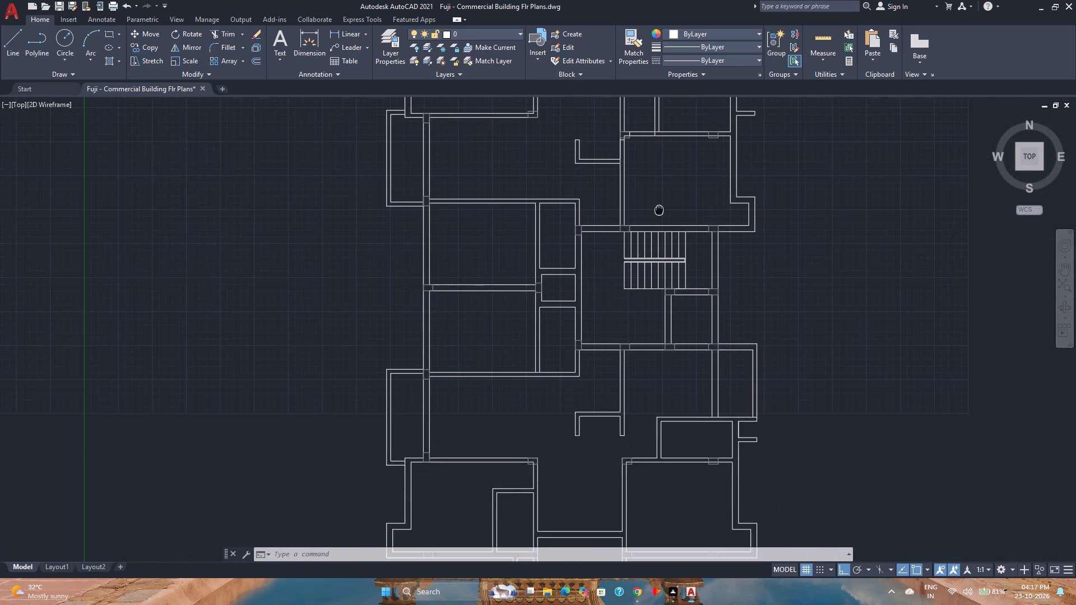
pyautogui.moveTo(657, 207); pyautogui.dragTo(656, 206, button='middle')
pyautogui.middleClick(656, 206)
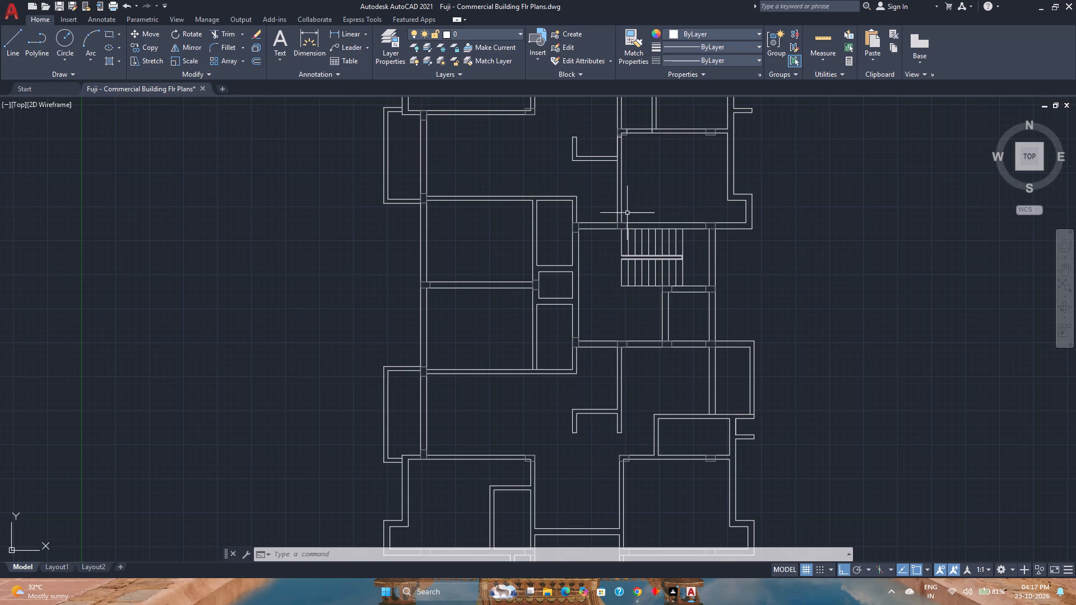
pyautogui.scroll(-1, 636, 180)
pyautogui.moveTo(636, 180); pyautogui.dragTo(614, 246, button='middle')
pyautogui.scroll(5, 610, 220)
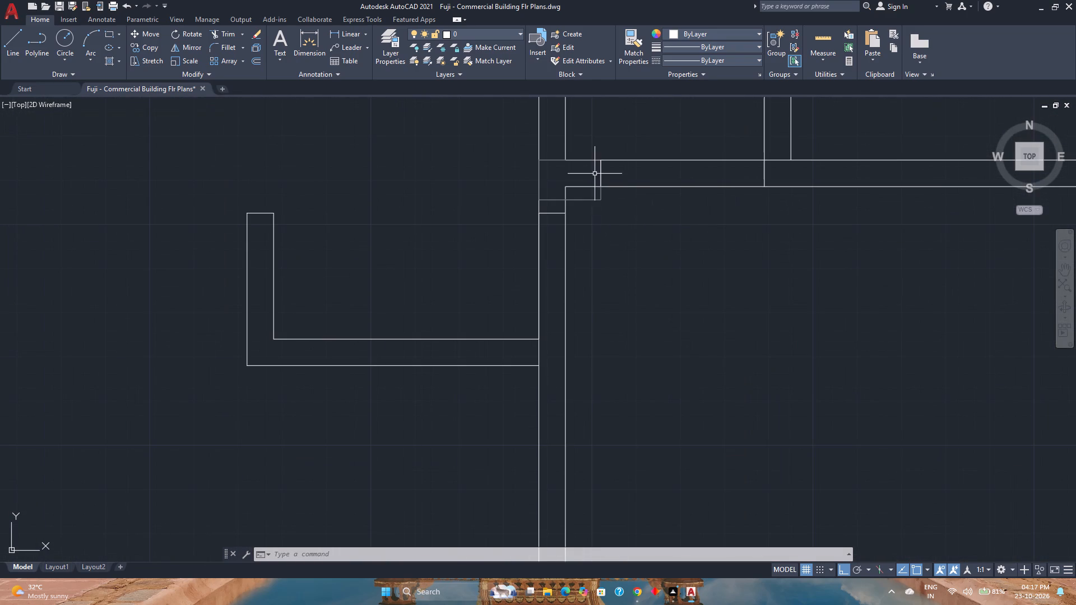
pyautogui.click(601, 170)
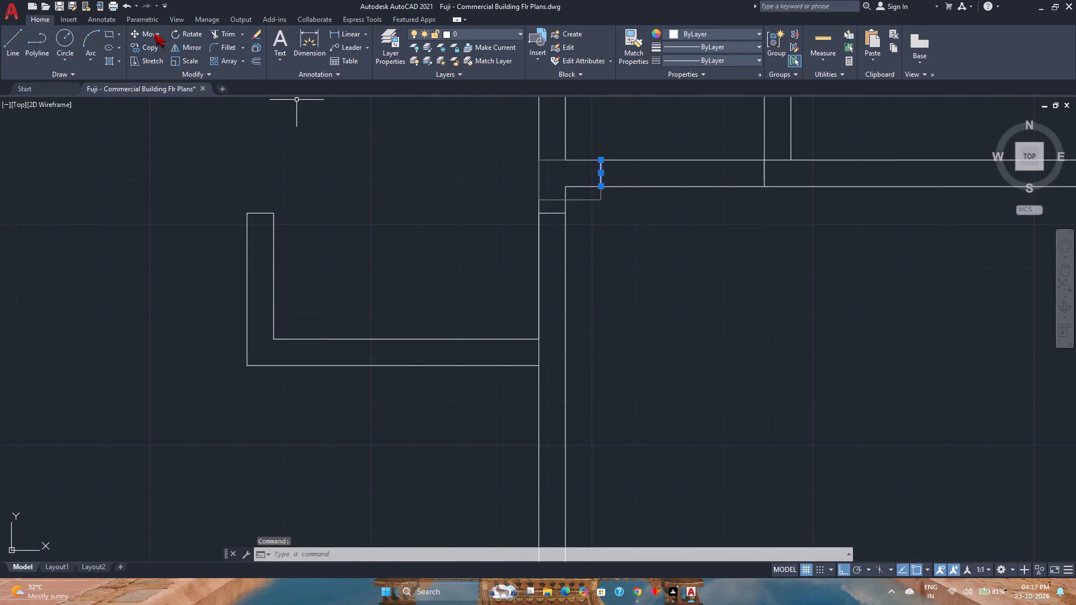
pyautogui.click(154, 33)
pyautogui.scroll(2, 624, 169)
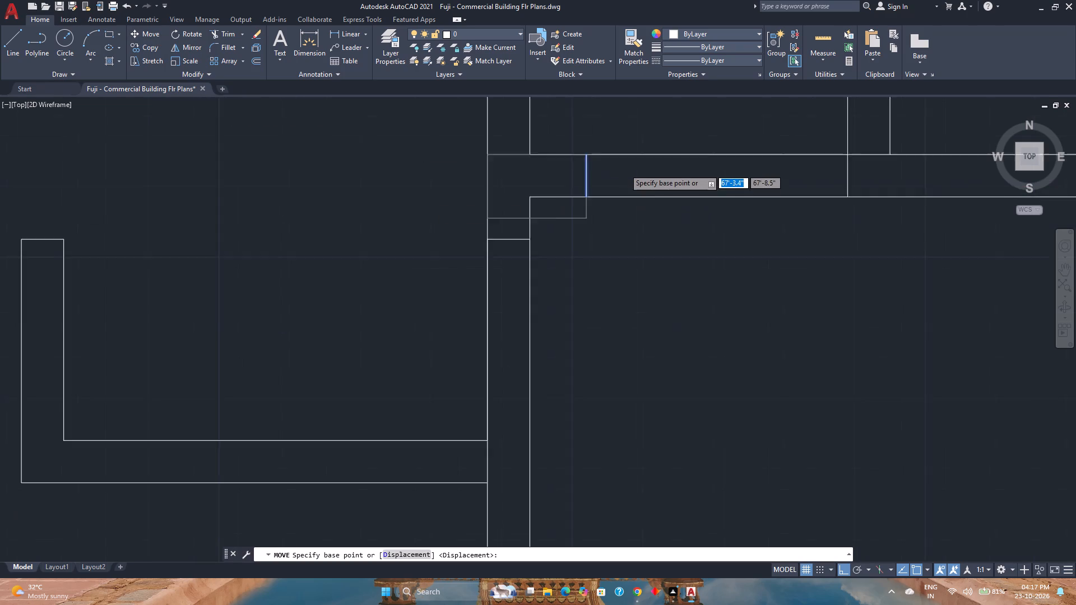
pyautogui.click(564, 146)
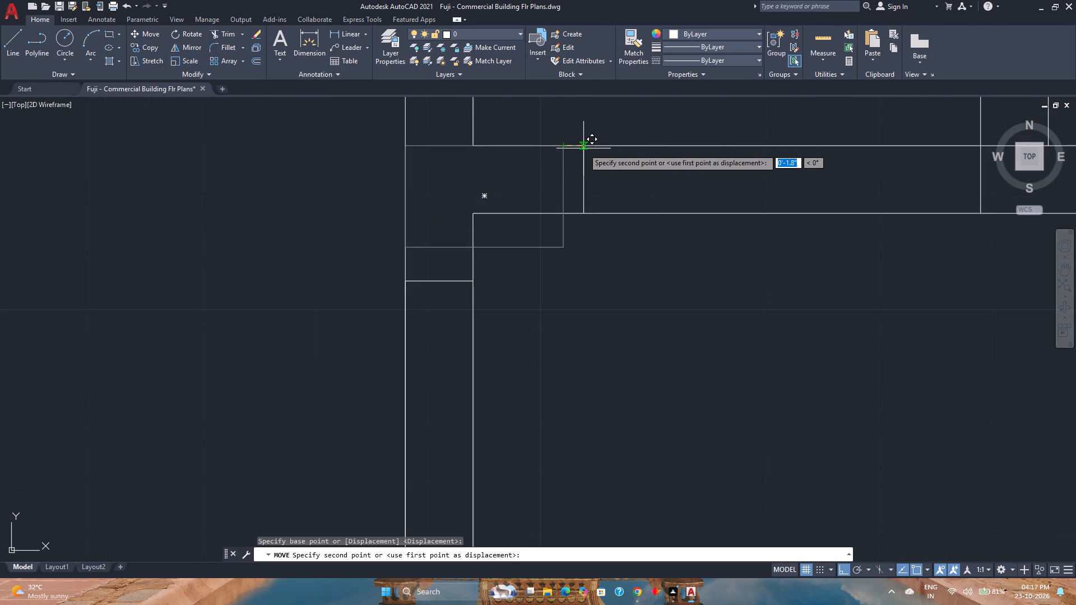
pyautogui.press('3')
pyautogui.press('Return')
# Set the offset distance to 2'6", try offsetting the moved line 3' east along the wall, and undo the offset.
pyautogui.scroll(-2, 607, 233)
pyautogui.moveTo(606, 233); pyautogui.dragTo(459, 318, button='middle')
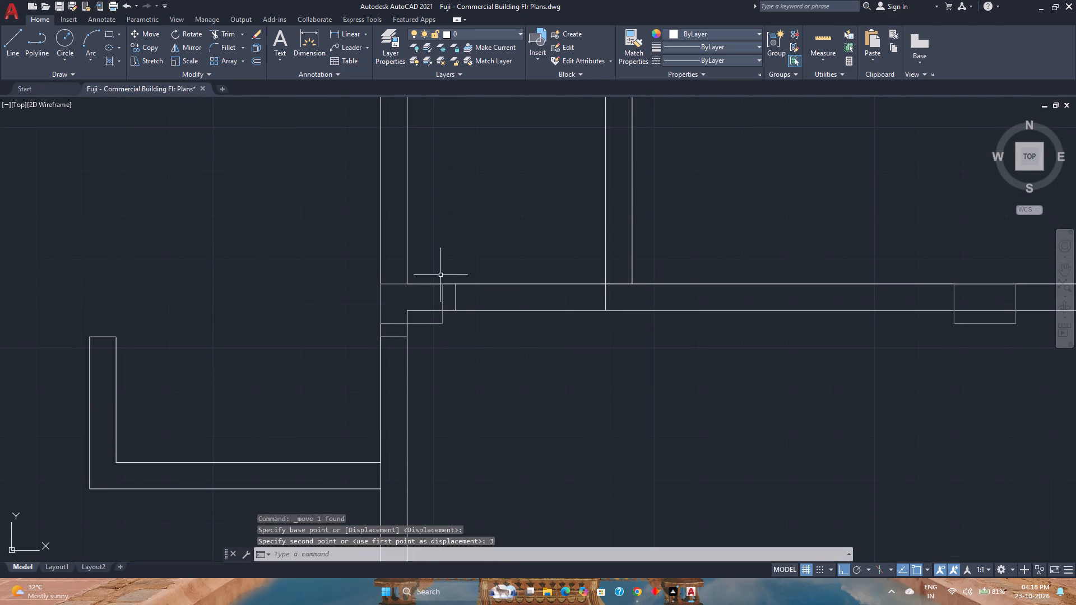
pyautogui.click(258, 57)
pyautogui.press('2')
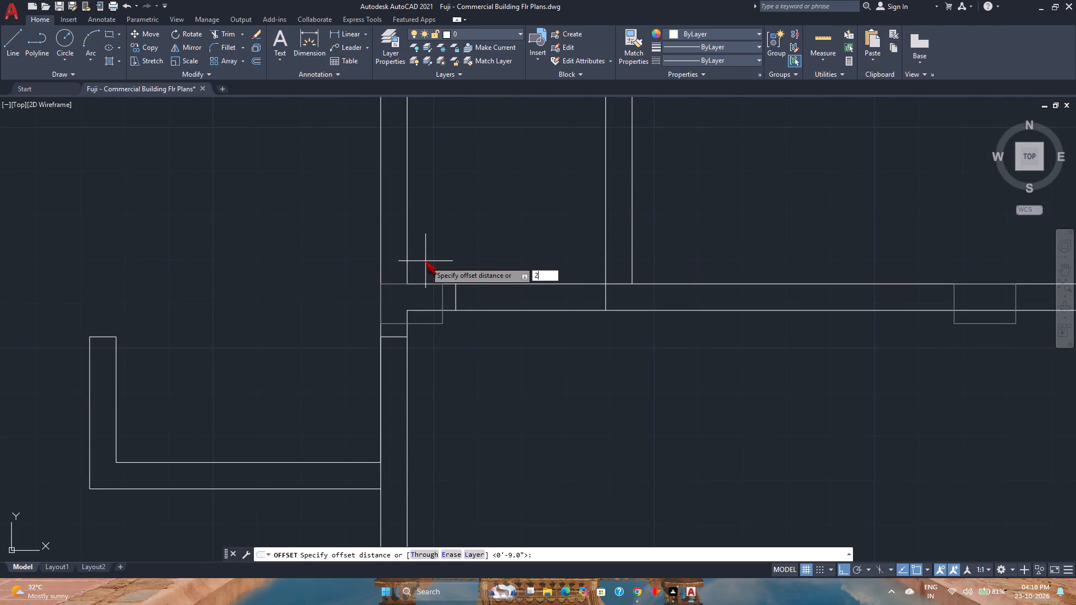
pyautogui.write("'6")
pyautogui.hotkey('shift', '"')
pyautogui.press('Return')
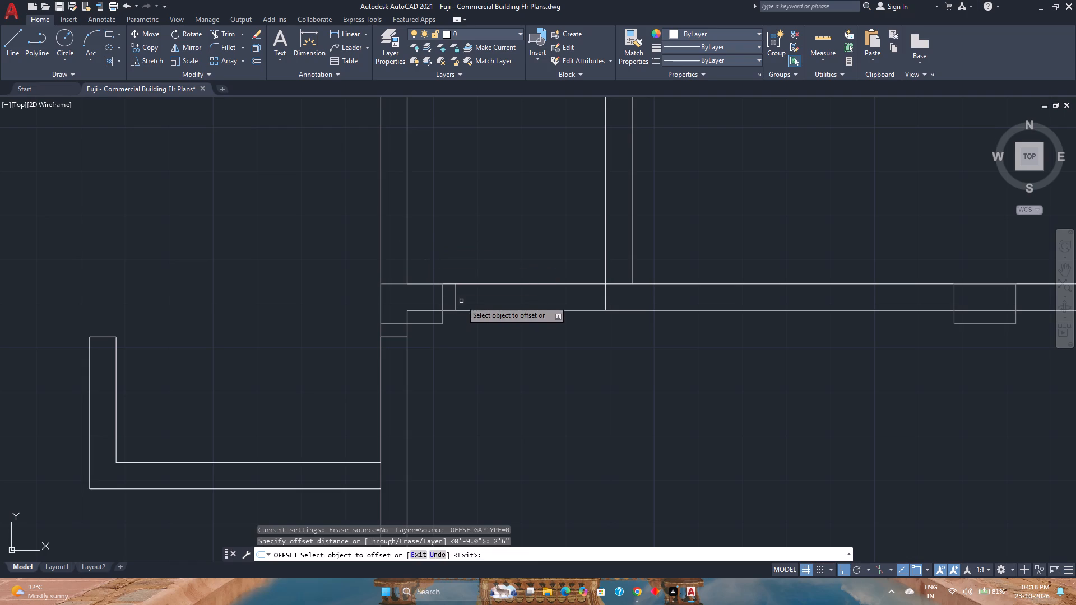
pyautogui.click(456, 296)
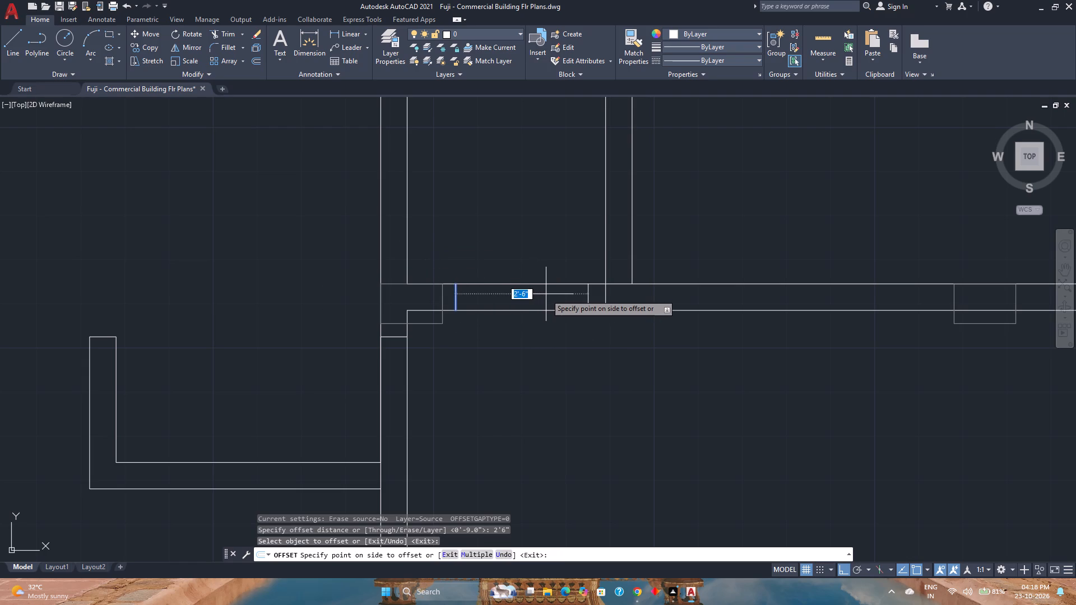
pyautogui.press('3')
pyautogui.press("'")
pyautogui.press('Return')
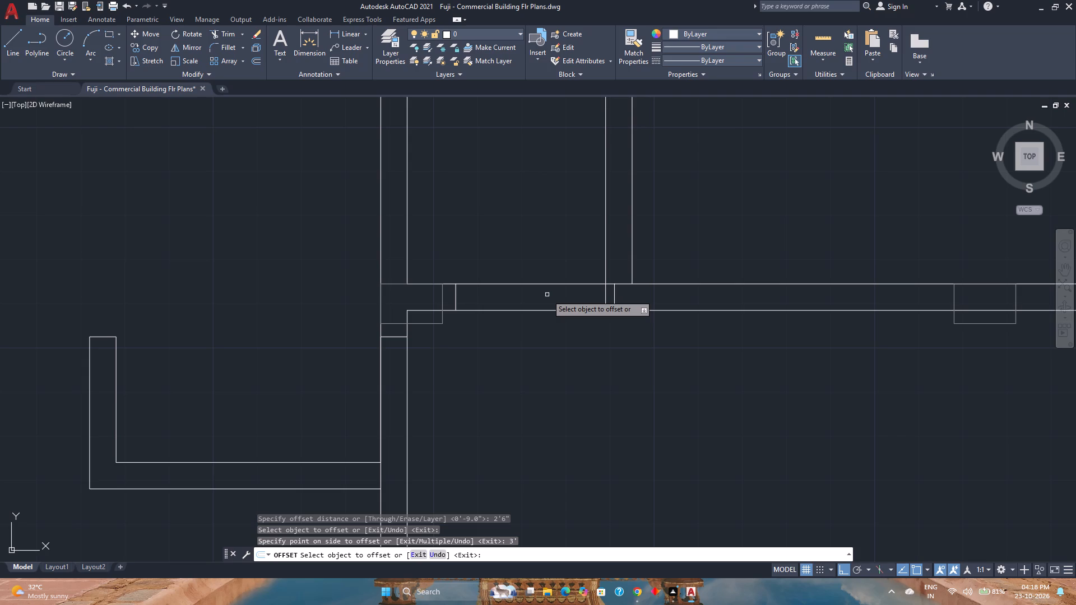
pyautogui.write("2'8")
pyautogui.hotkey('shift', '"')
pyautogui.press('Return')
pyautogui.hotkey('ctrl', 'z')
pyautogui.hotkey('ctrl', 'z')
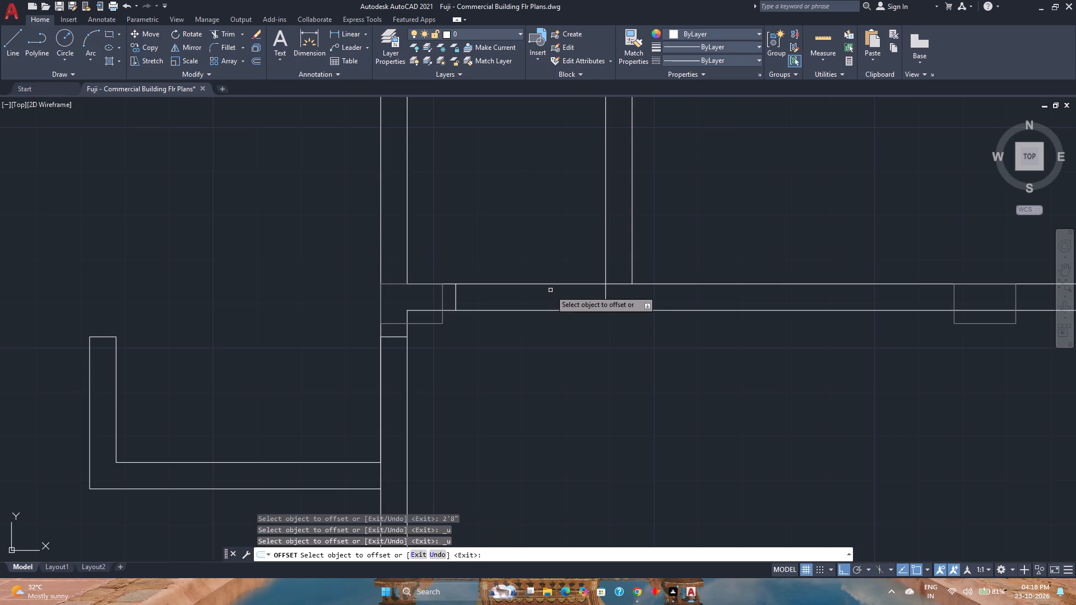
# Offset the moved line 2'8" east along the wall to mark the other side of the opening.
pyautogui.click(457, 296)
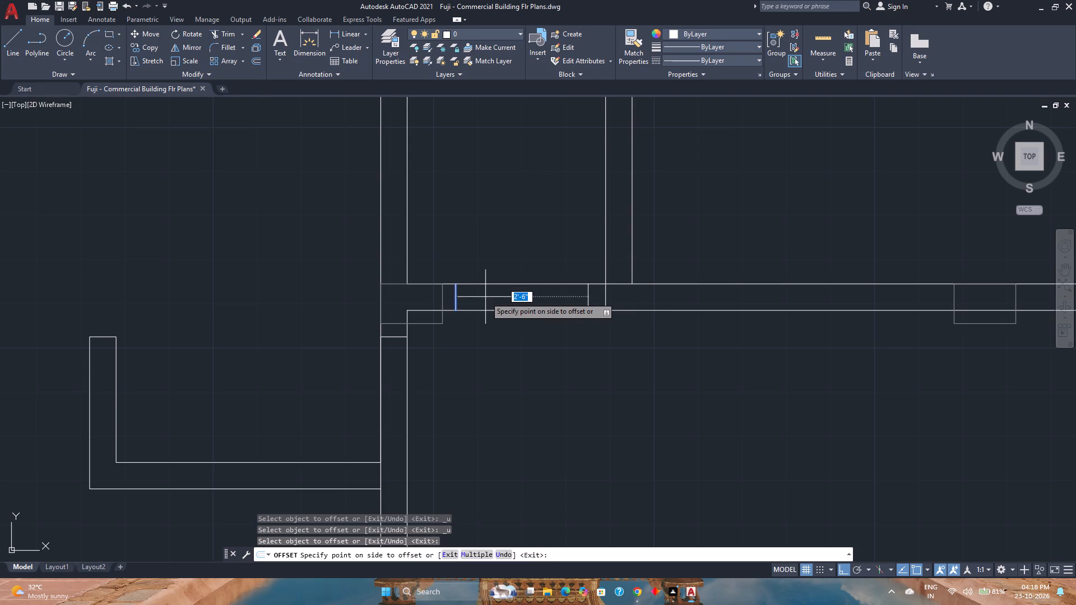
pyautogui.write("2'")
pyautogui.press('8')
pyautogui.hotkey('shift', '"')
pyautogui.press('Return')
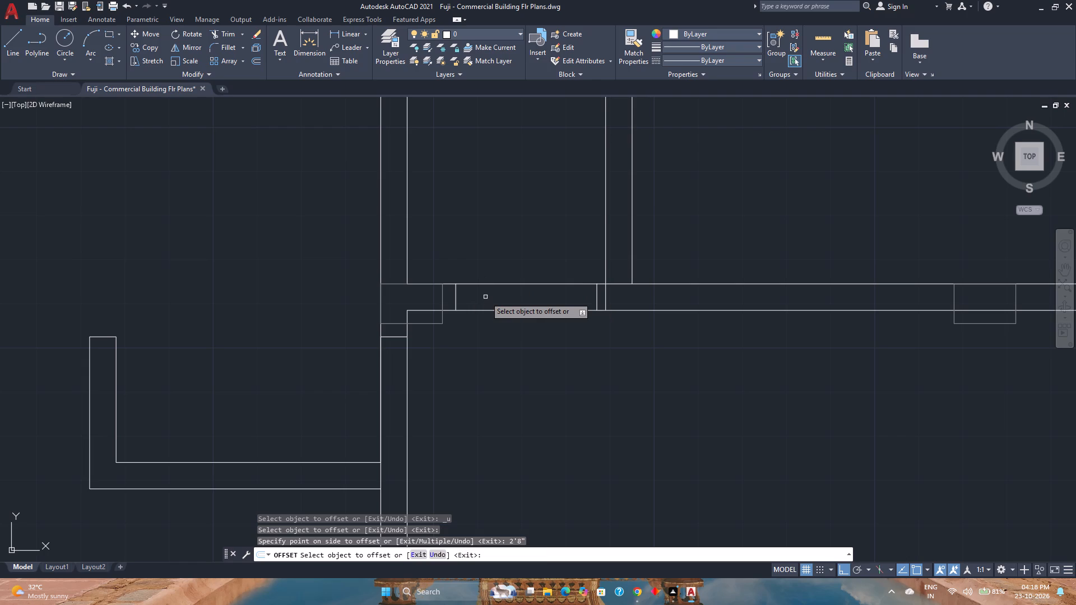
pyautogui.press('Escape')
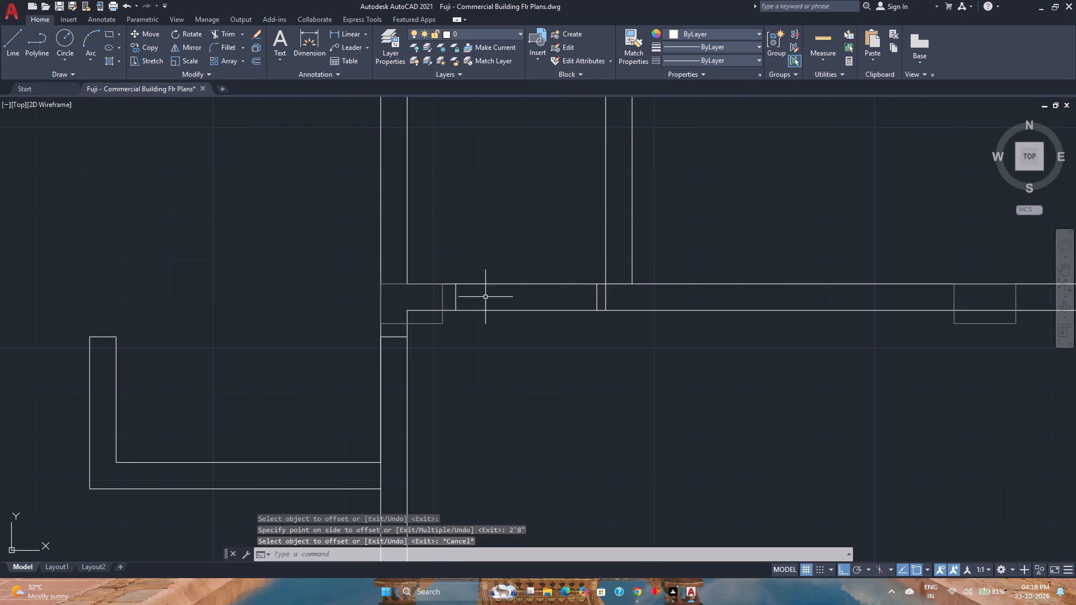
# Copy both opening lines from their mutual midpoint (m2p) to the midpoint between the column's east face and the partition's west face.
pyautogui.scroll(2, 584, 305)
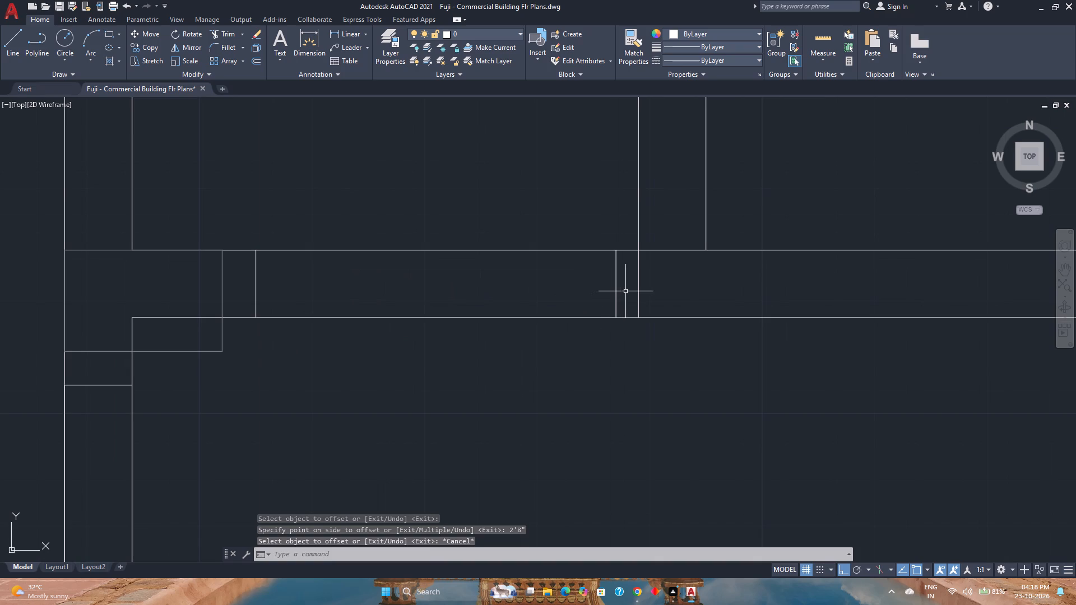
pyautogui.click(627, 300)
pyautogui.click(249, 269)
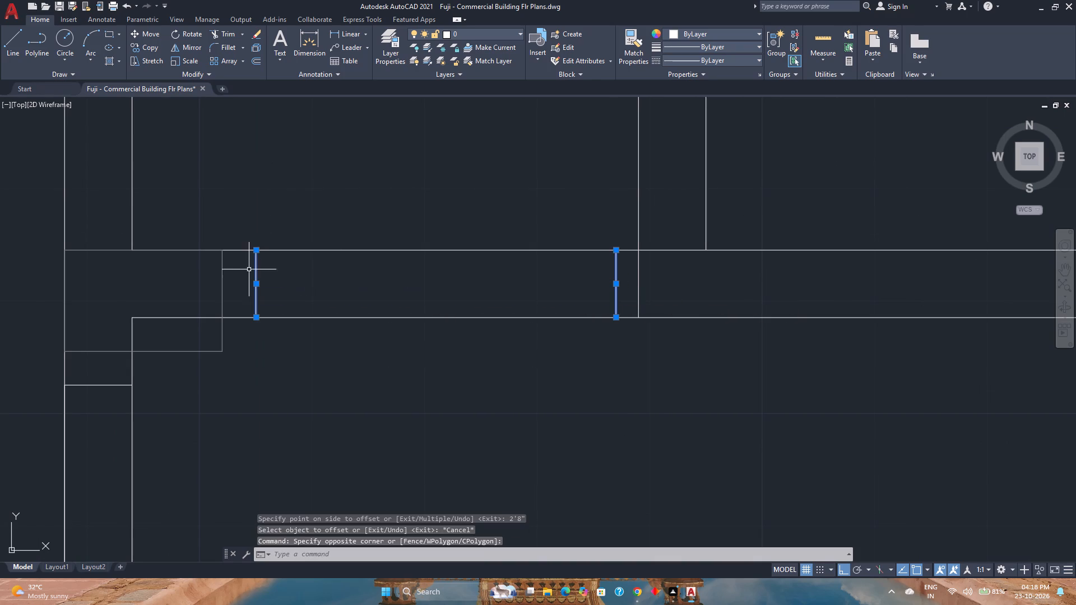
pyautogui.click(135, 50)
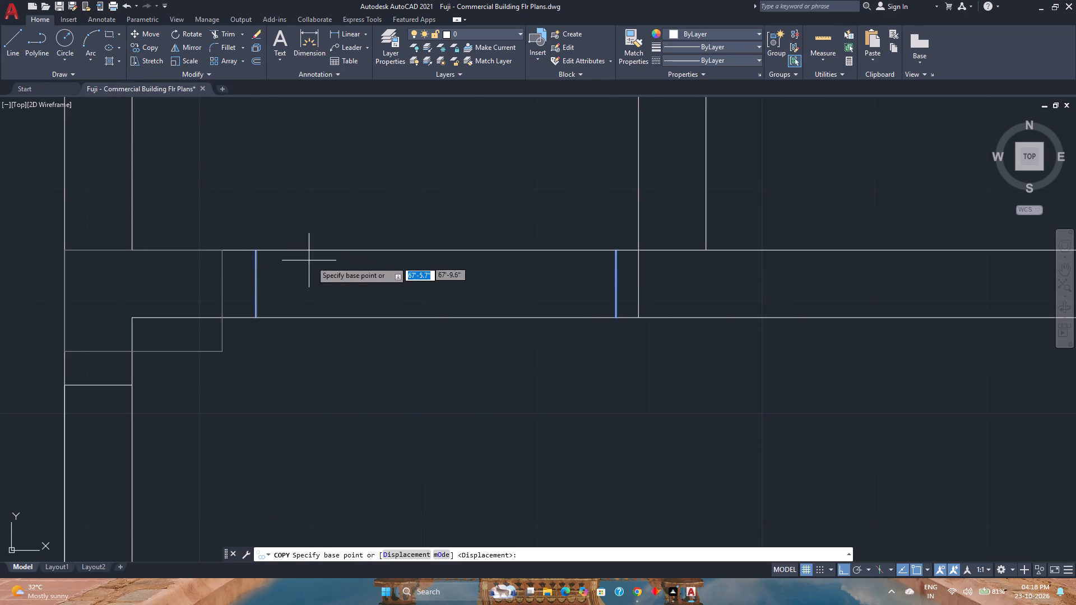
pyautogui.write('m2p')
pyautogui.press('Return')
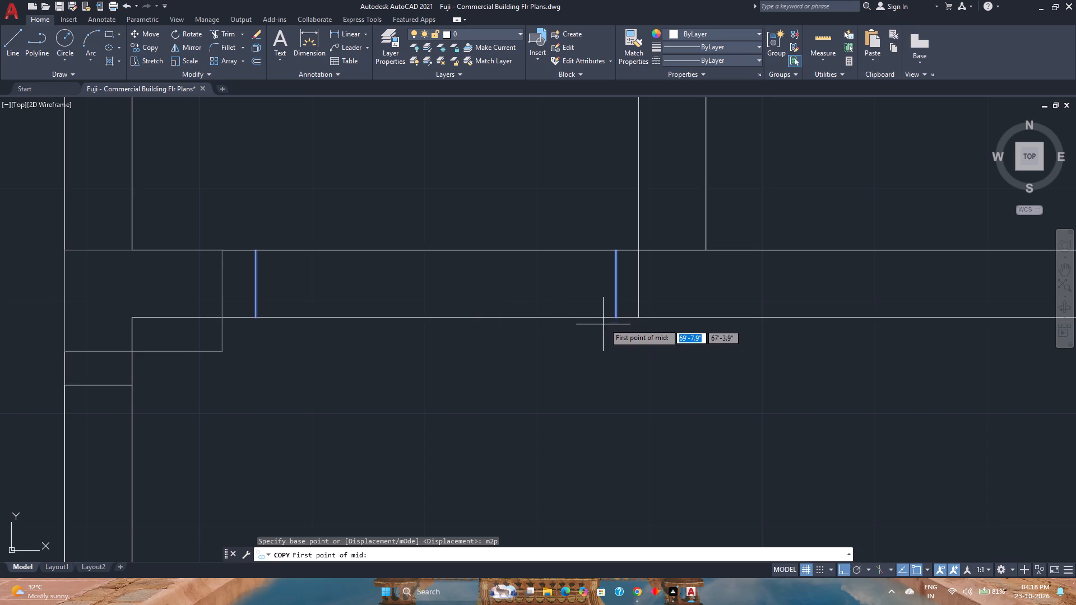
pyautogui.click(613, 319)
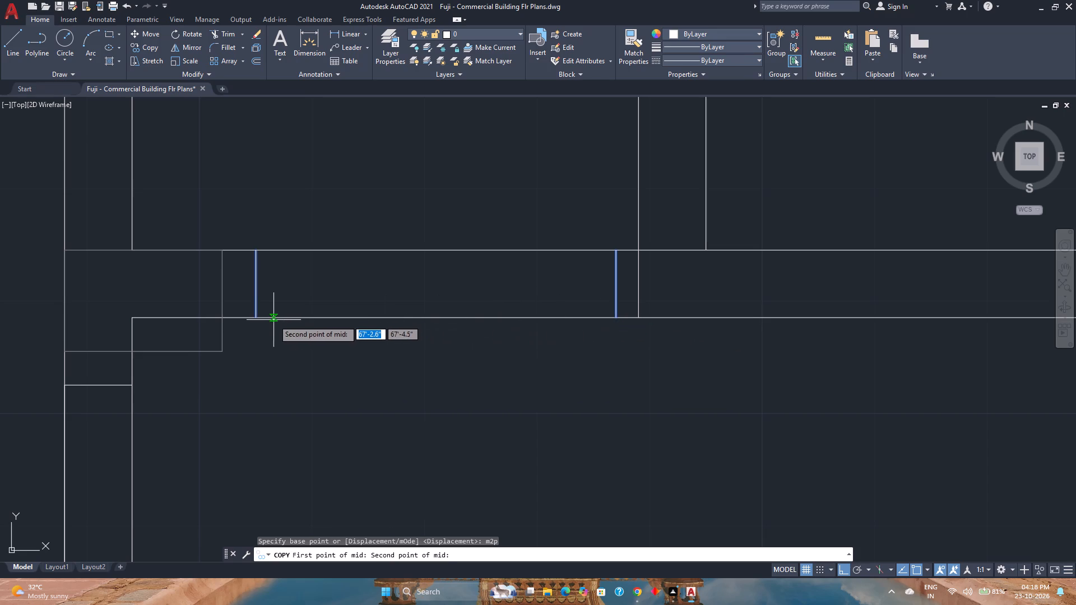
pyautogui.click(254, 317)
pyautogui.write('m2p')
pyautogui.press('Return')
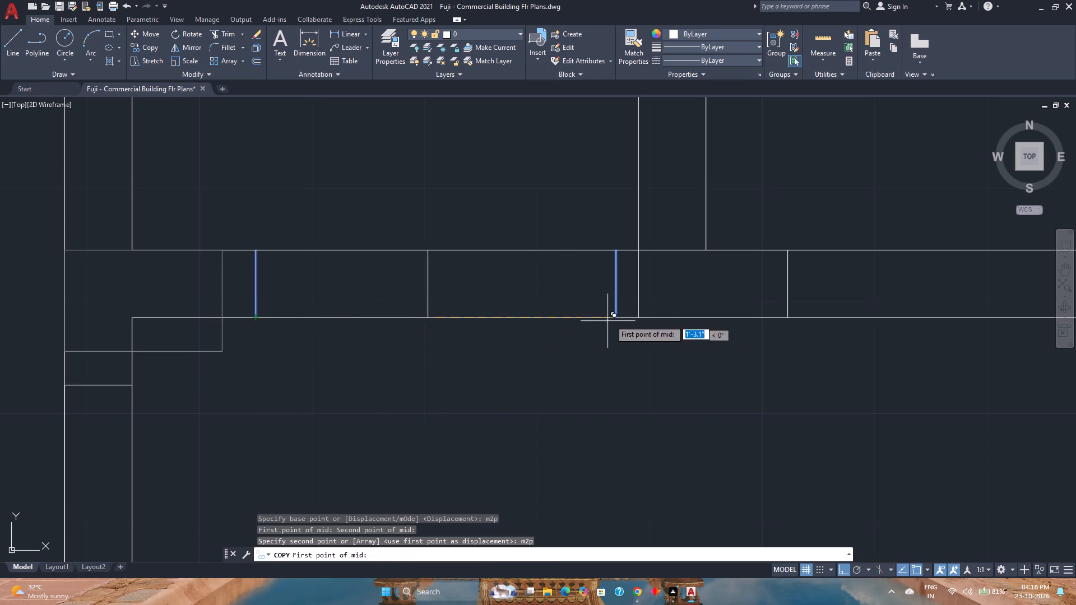
pyautogui.click(641, 315)
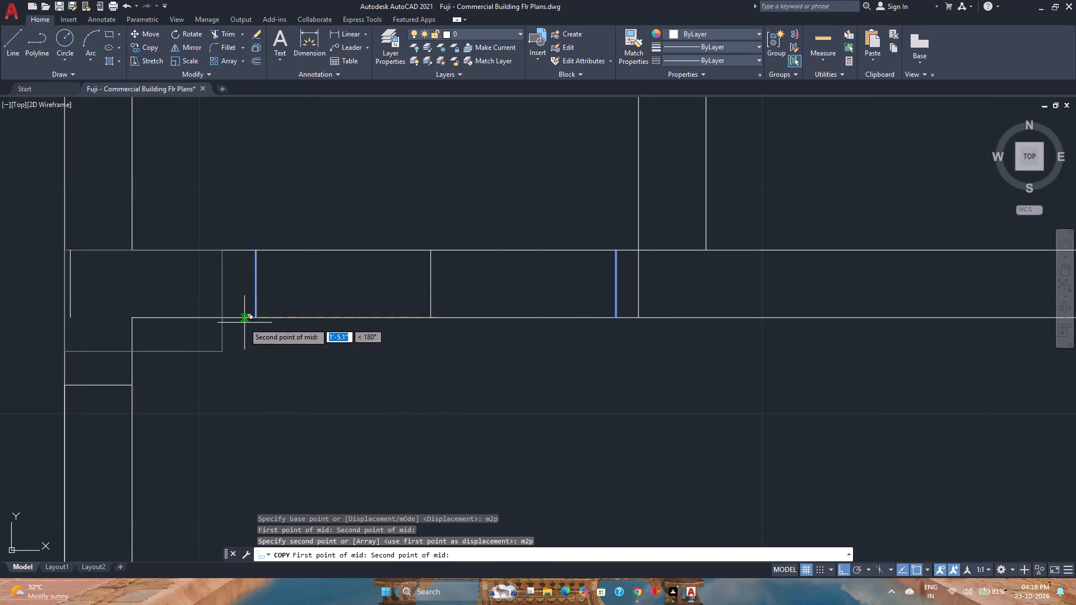
pyautogui.click(222, 319)
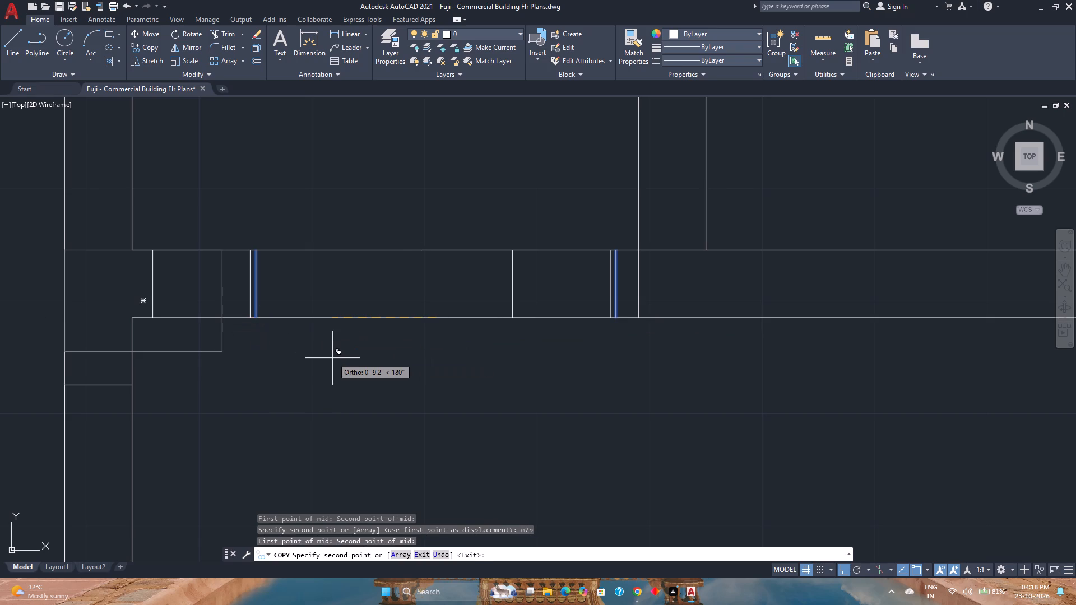
pyautogui.press('`')
pyautogui.press('Escape')
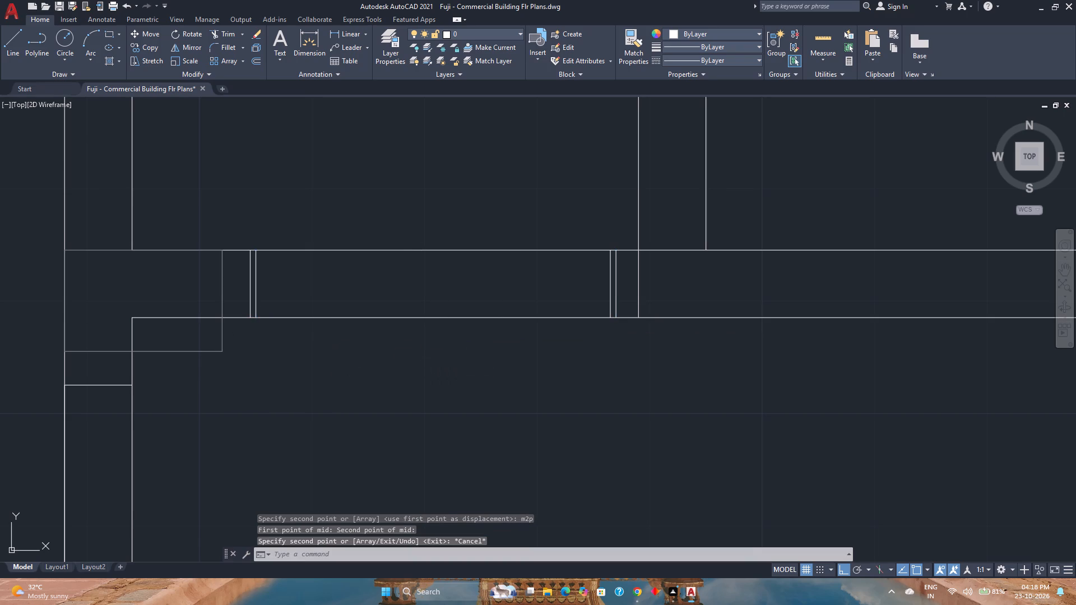
# Delete the two original opening lines, keeping the centred copies.
pyautogui.click(616, 293)
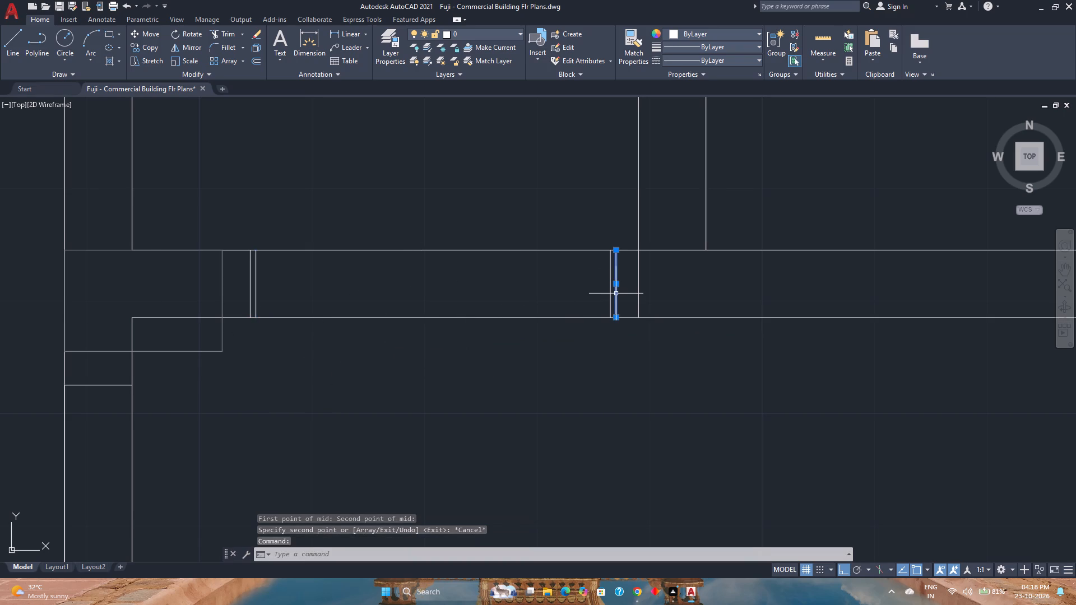
pyautogui.press('Delete')
pyautogui.click(257, 286)
pyautogui.press('Delete')
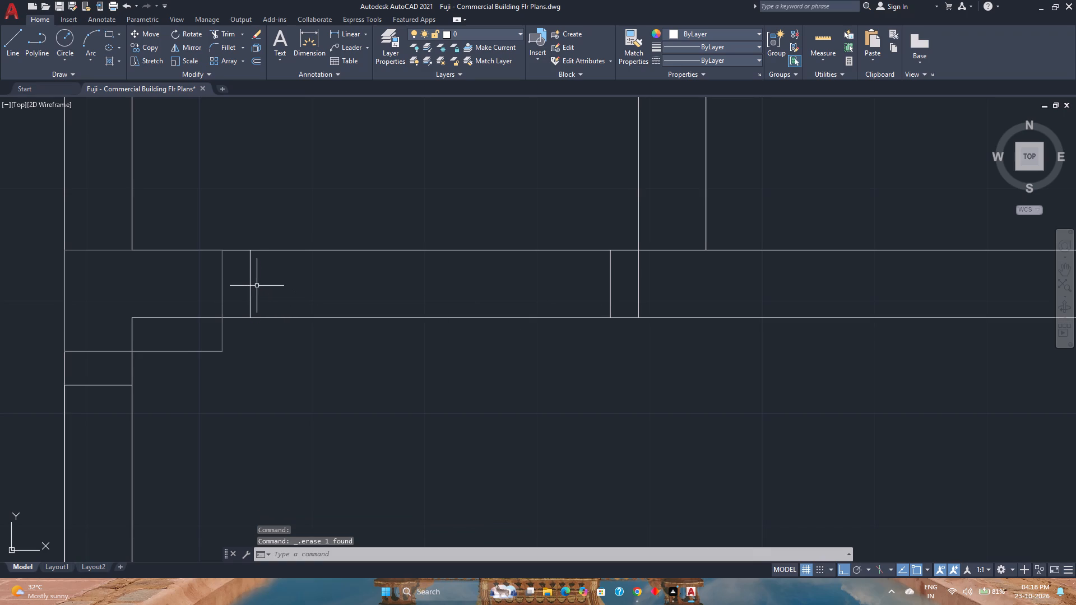
# Quick-measure the distances around the marked opening.
pyautogui.click(829, 41)
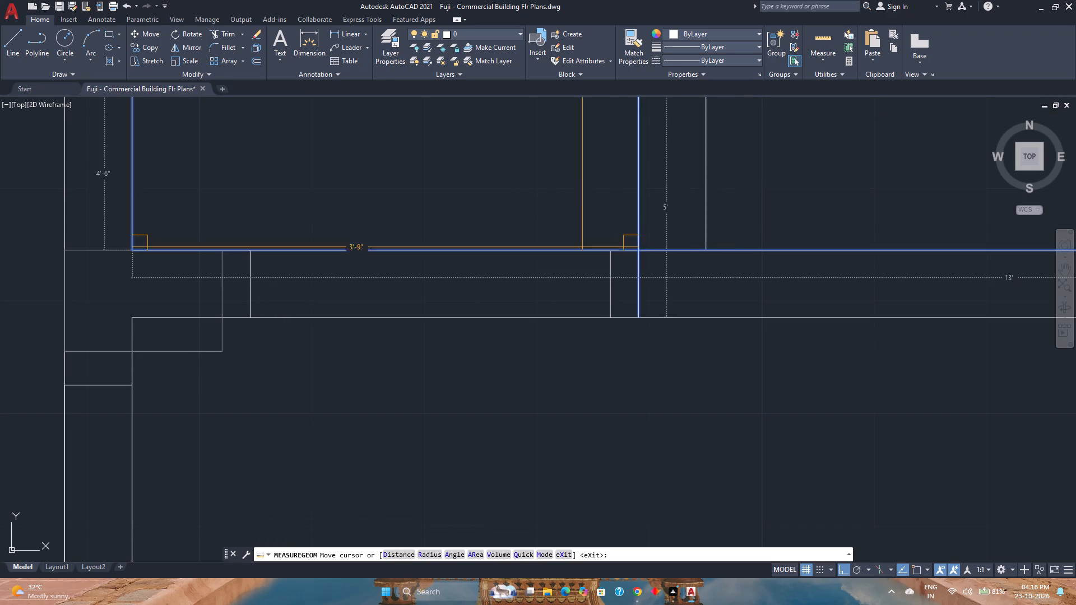
pyautogui.press('Escape')
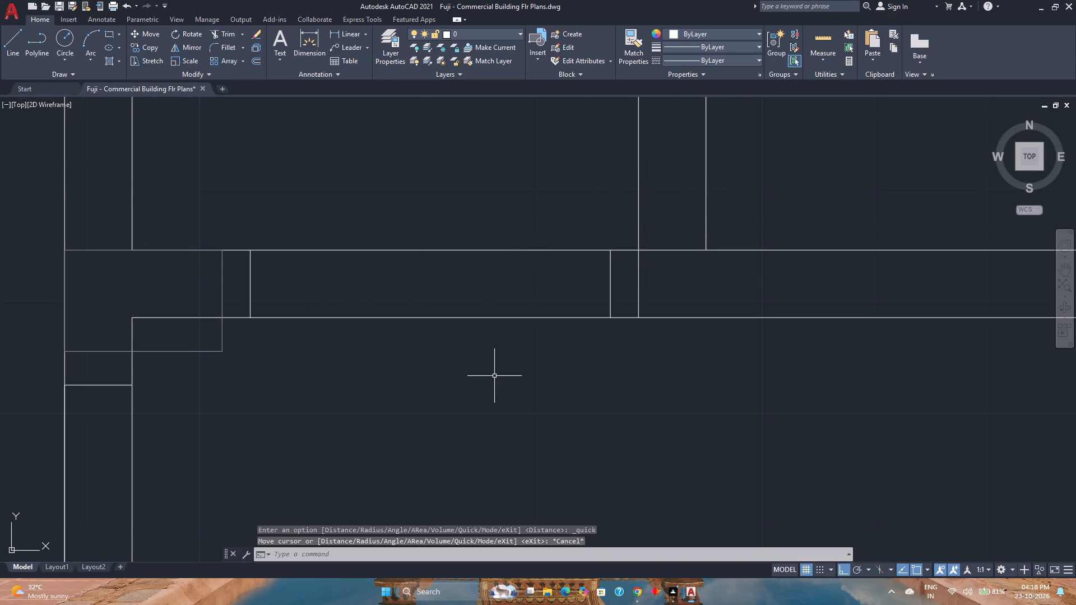
# Trim both wall lines between the two centred jamb lines to cut the door opening.
pyautogui.write('tr')
pyautogui.press('Return')
pyautogui.click(463, 231)
pyautogui.click(458, 359)
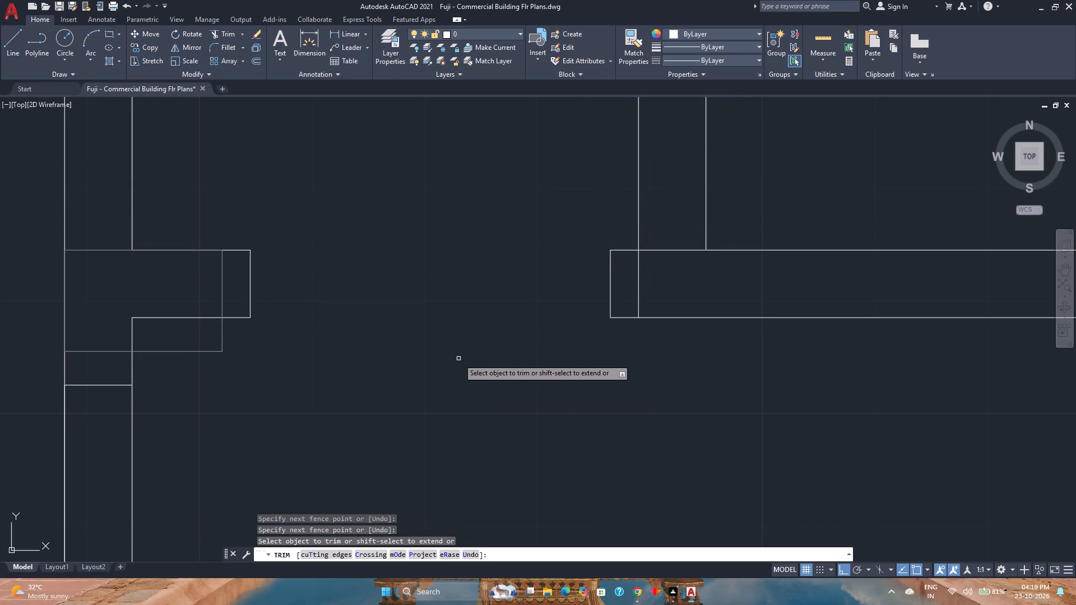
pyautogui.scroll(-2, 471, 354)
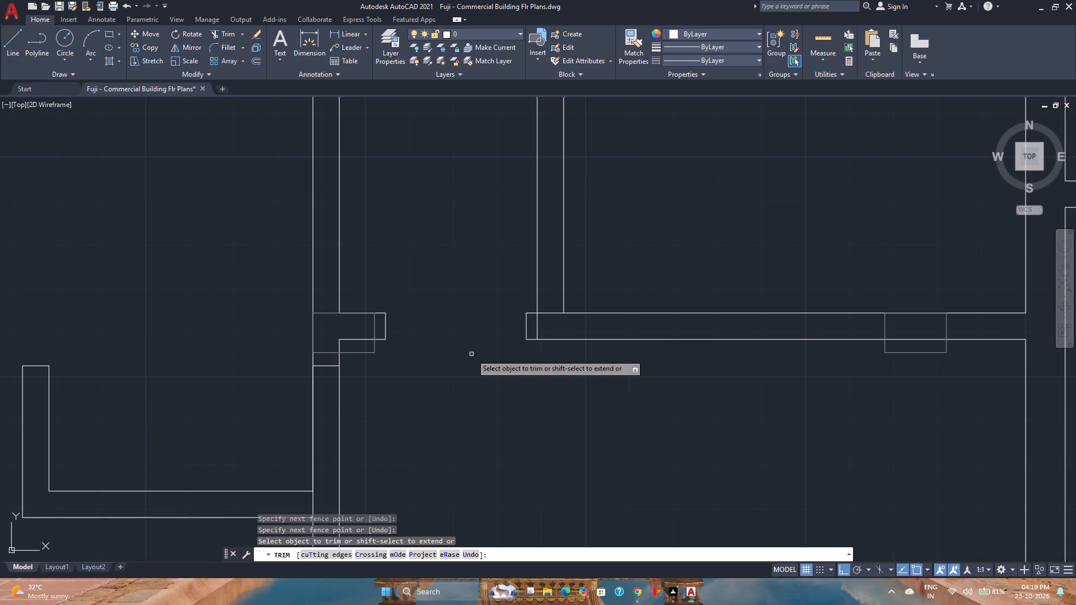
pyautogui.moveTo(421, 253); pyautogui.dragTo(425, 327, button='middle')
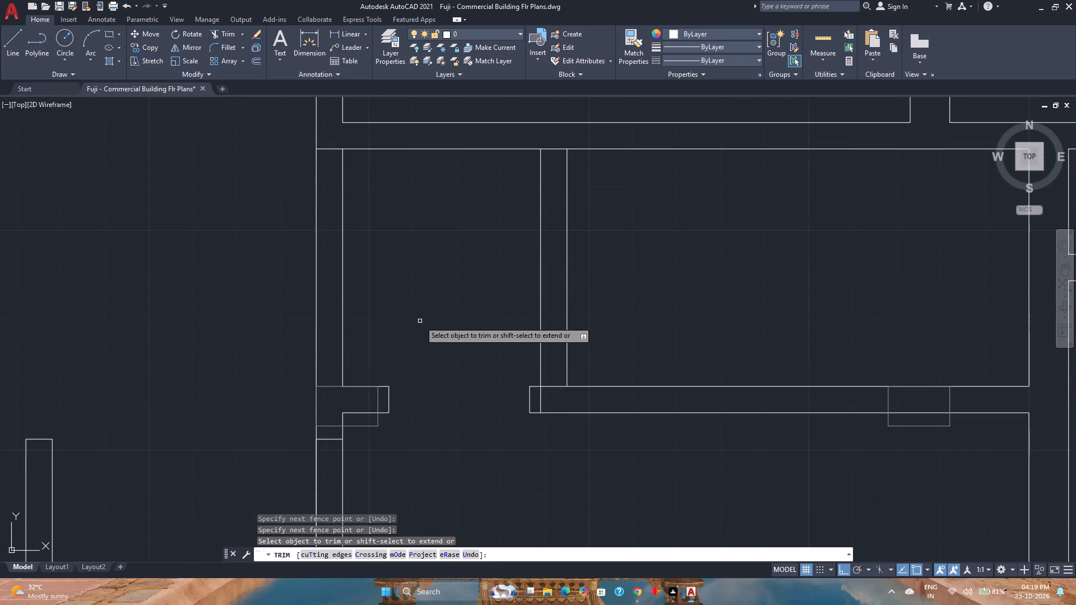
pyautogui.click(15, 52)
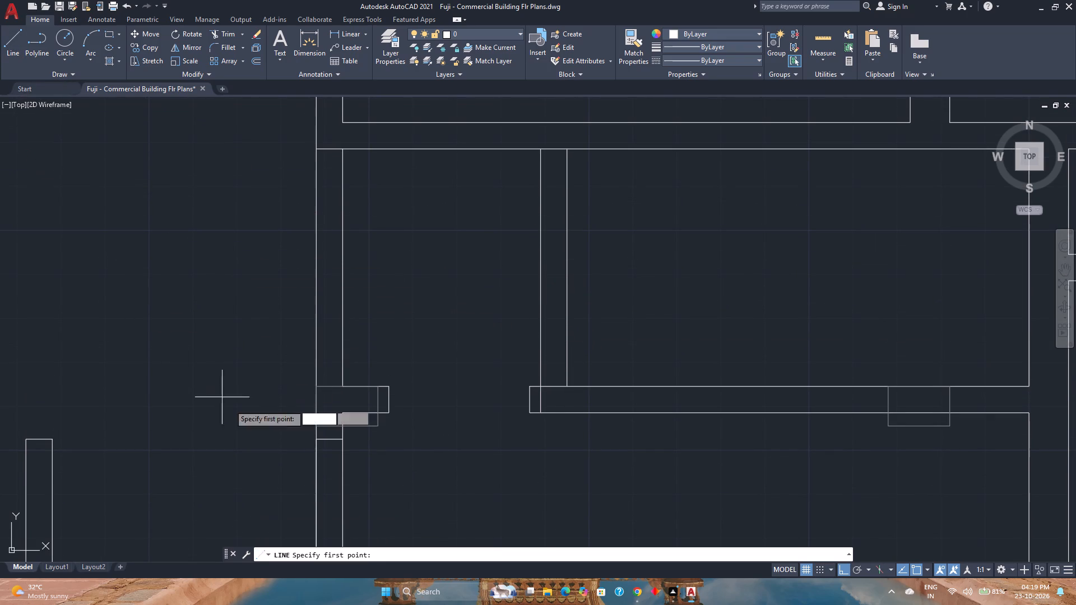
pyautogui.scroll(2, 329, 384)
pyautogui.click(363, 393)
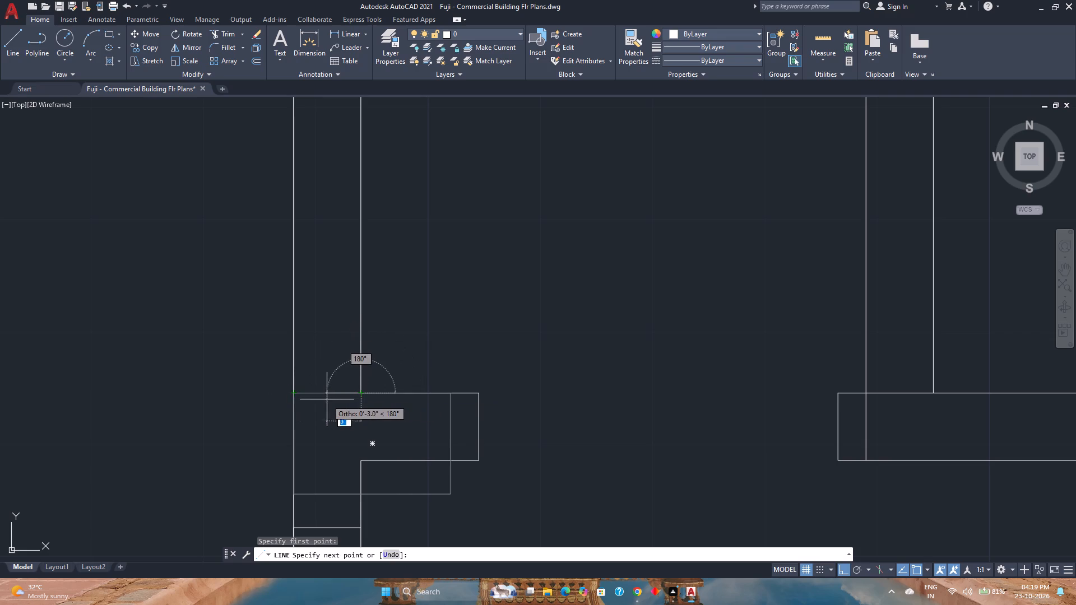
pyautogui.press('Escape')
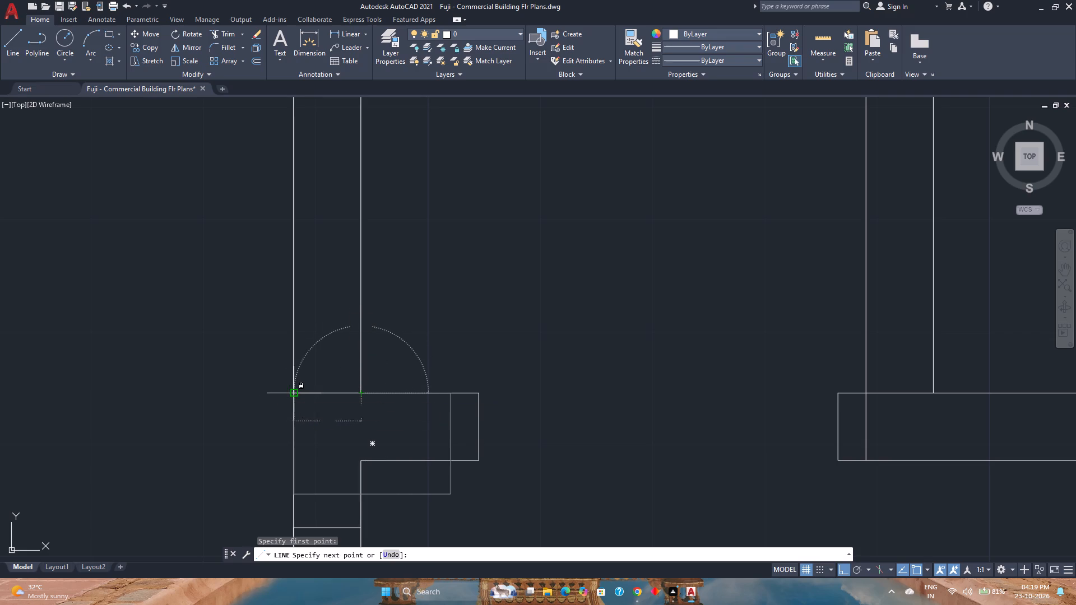
# Draw a line across the west wall's thickness along the column's north face, from outer to inner wall line.
pyautogui.press('space')
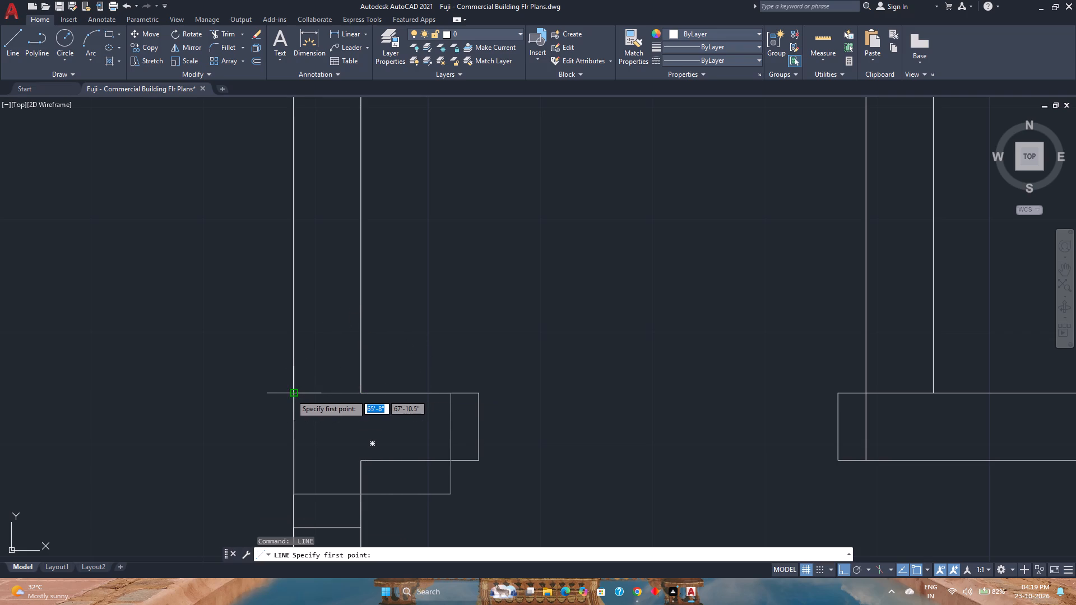
pyautogui.click(291, 394)
pyautogui.click(360, 394)
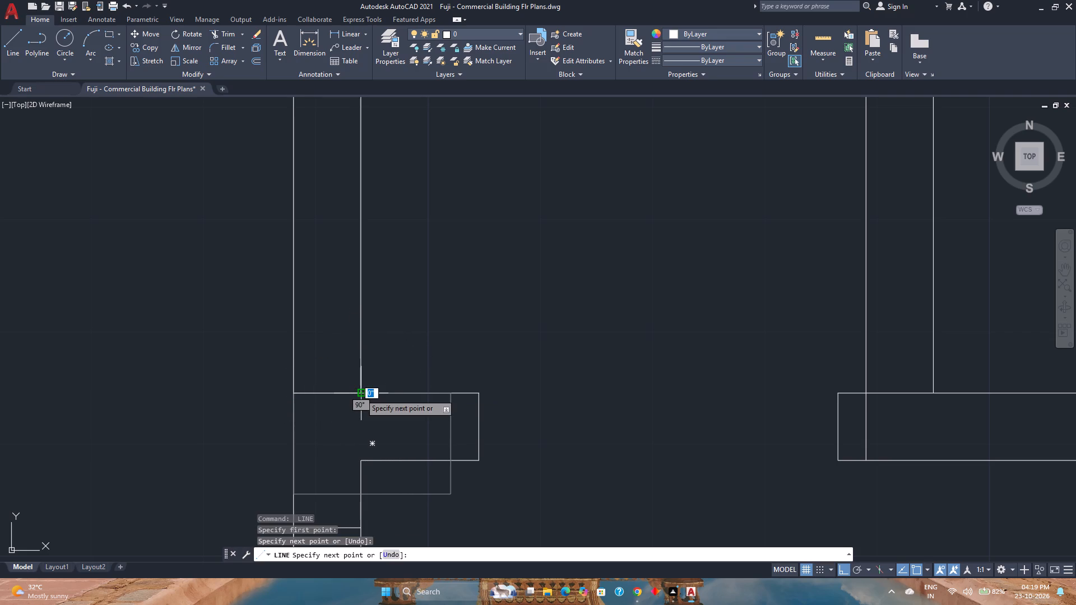
pyautogui.press('Escape')
# Join the new line with the short north wall line running east to the opening's west jamb.
pyautogui.click(350, 393)
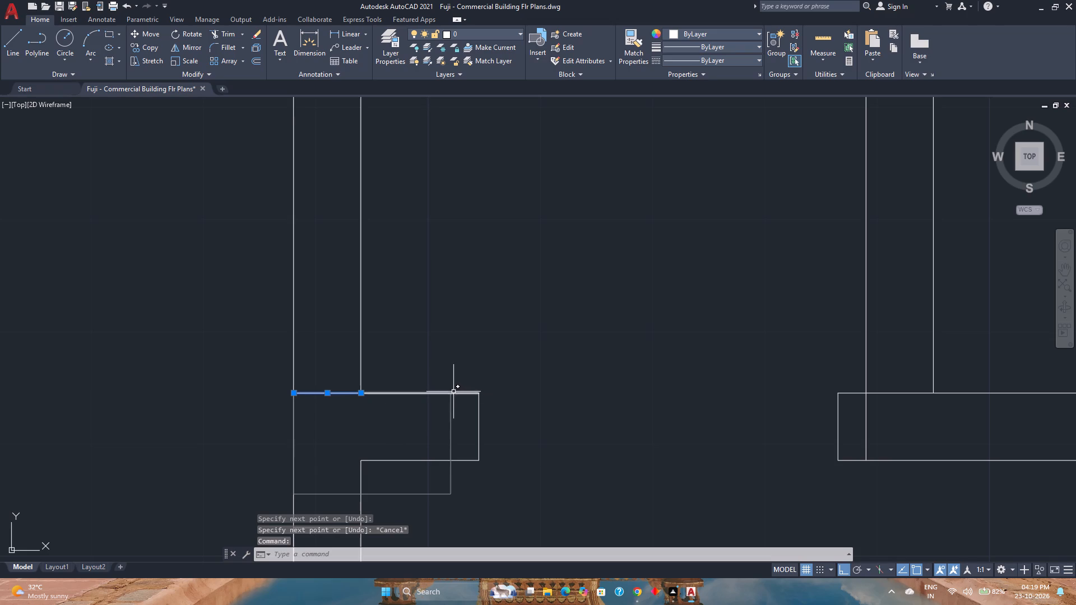
pyautogui.click(458, 393)
pyautogui.press('j')
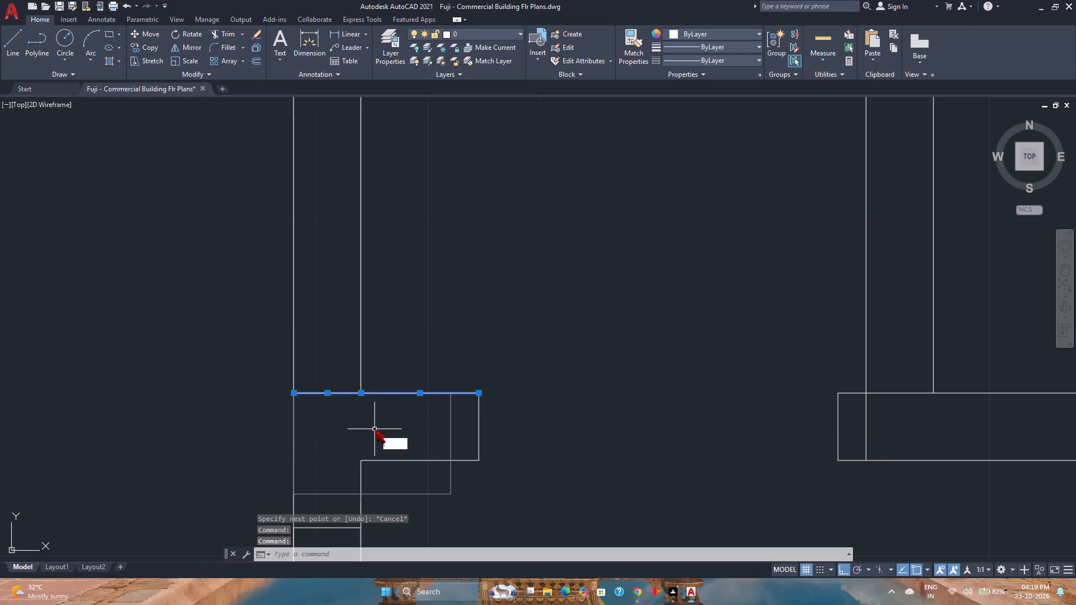
pyautogui.press('Return')
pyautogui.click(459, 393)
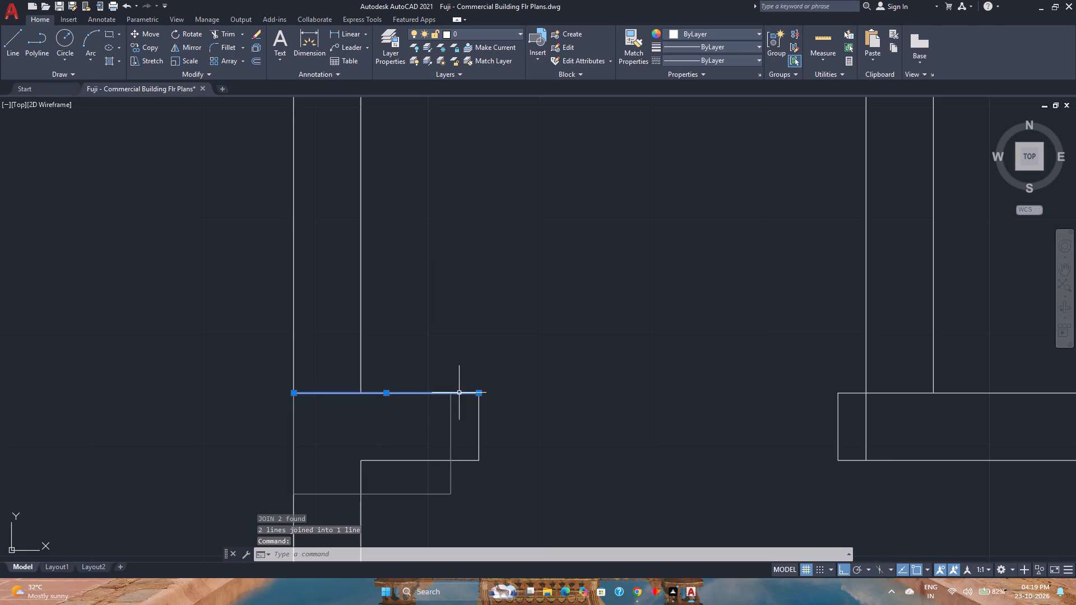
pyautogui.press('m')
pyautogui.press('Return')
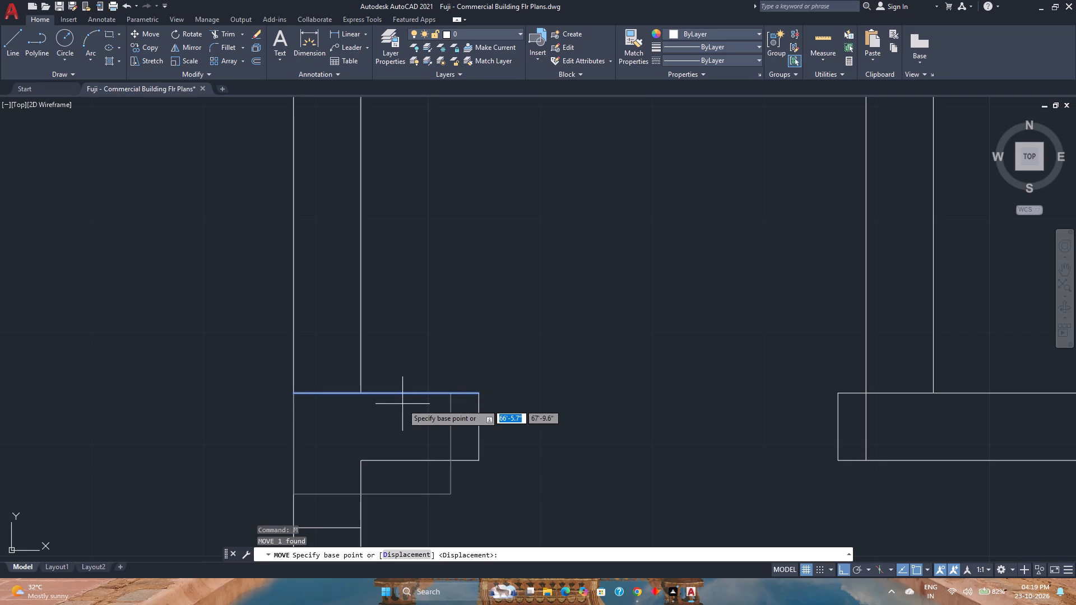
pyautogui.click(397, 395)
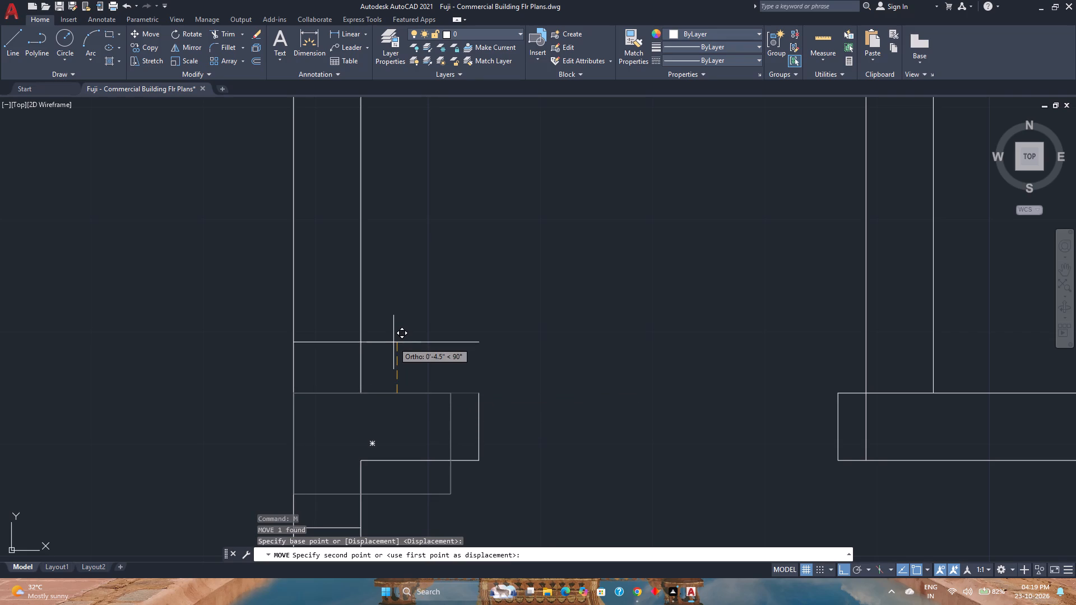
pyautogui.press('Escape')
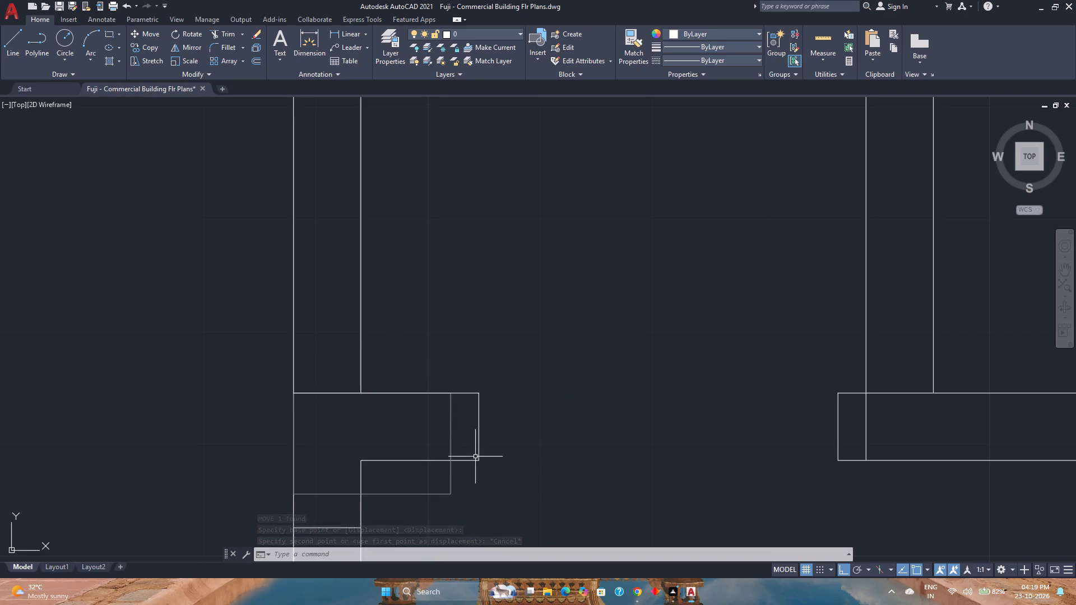
# Delete the short south wall line between the west wall's inner face and the opening's west jamb.
pyautogui.scroll(-2, 478, 479)
pyautogui.moveTo(480, 497); pyautogui.dragTo(456, 468, button='middle')
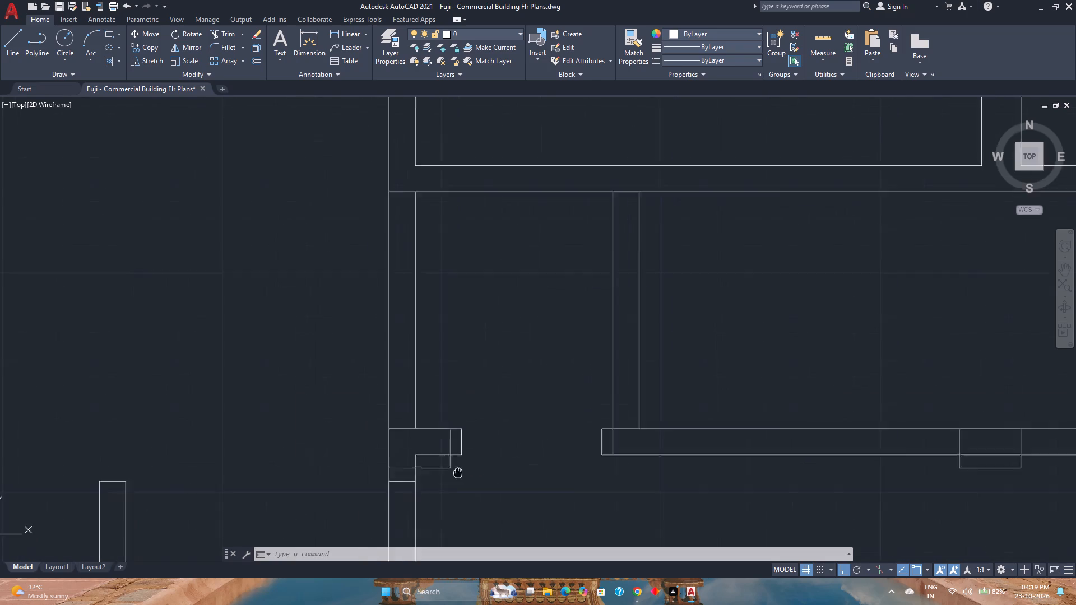
pyautogui.moveTo(456, 468); pyautogui.dragTo(442, 422, button='middle')
pyautogui.middleClick(442, 421)
pyautogui.scroll(1, 408, 428)
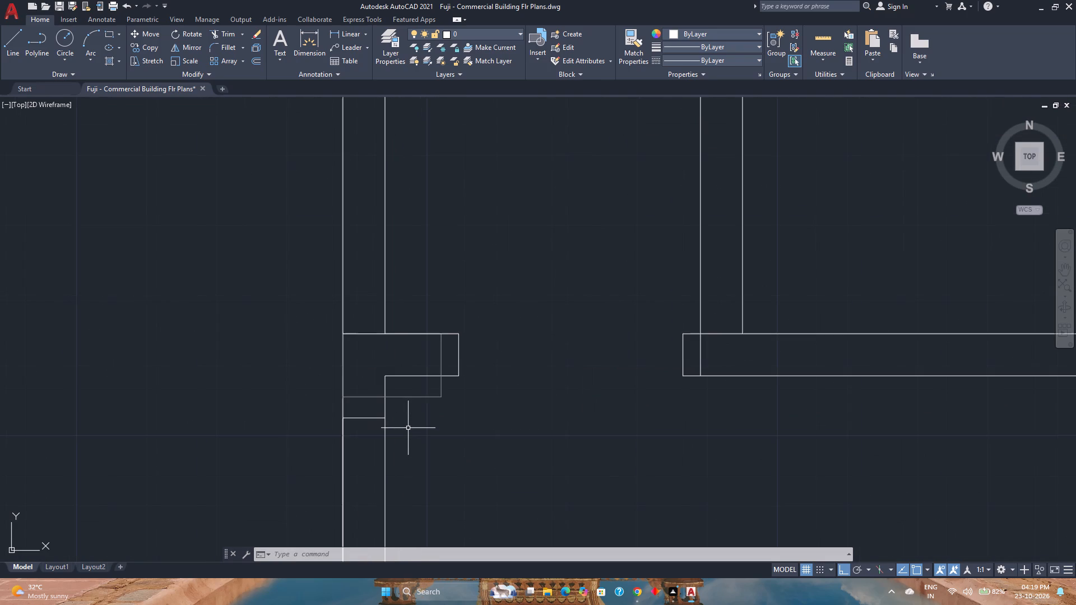
pyautogui.click(411, 375)
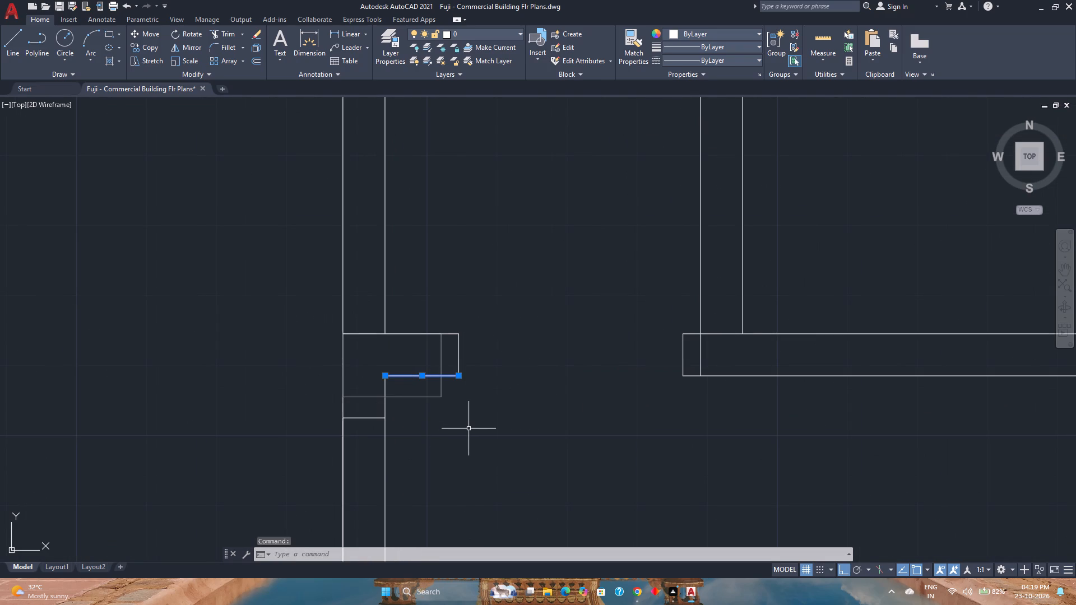
pyautogui.press('Delete')
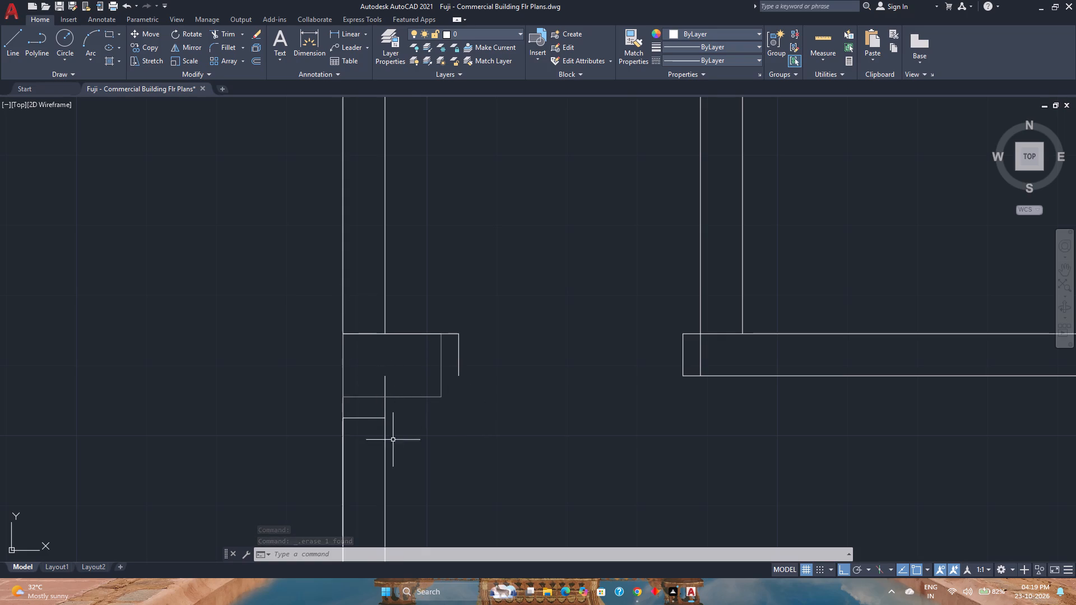
# Draw connected lines from the west wall's inner face along the column's south and east faces to the foot of the opening's west jamb.
pyautogui.click(18, 57)
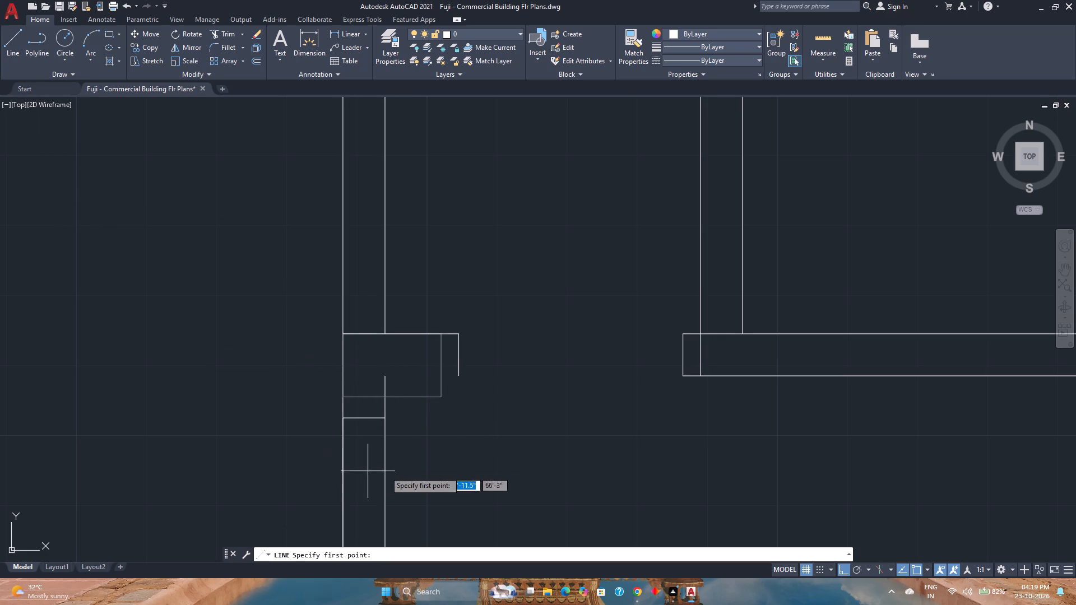
pyautogui.click(384, 399)
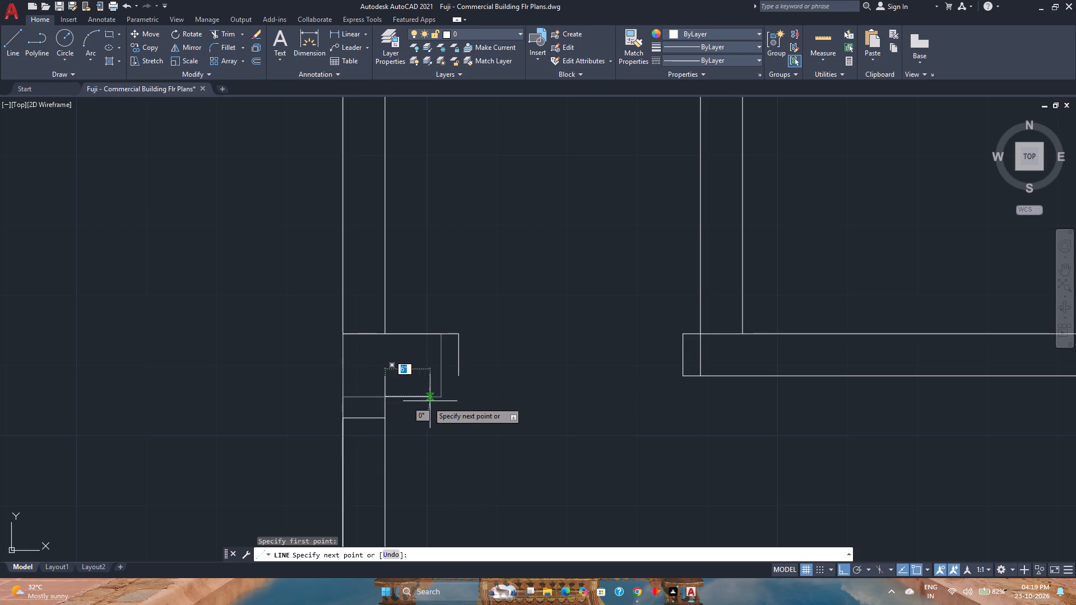
pyautogui.click(440, 399)
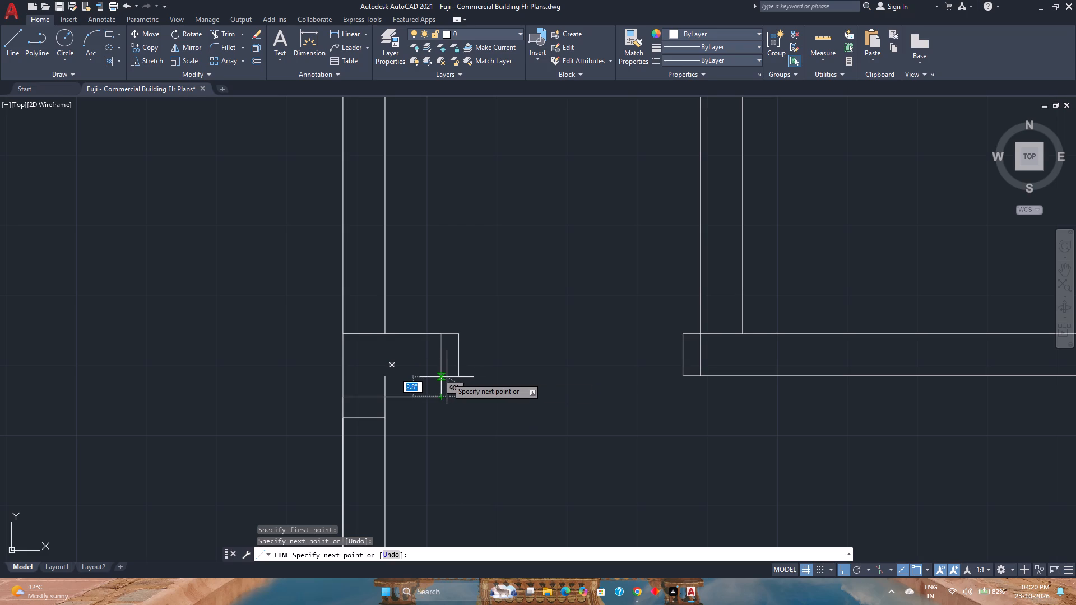
pyautogui.scroll(3, 457, 378)
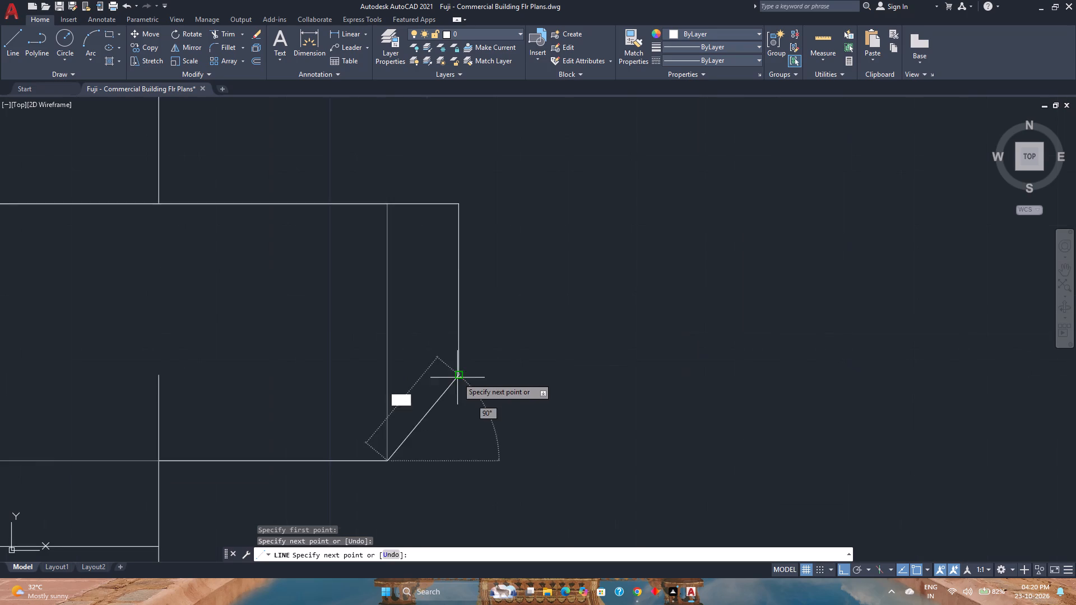
pyautogui.scroll(2, 457, 378)
pyautogui.click(397, 373)
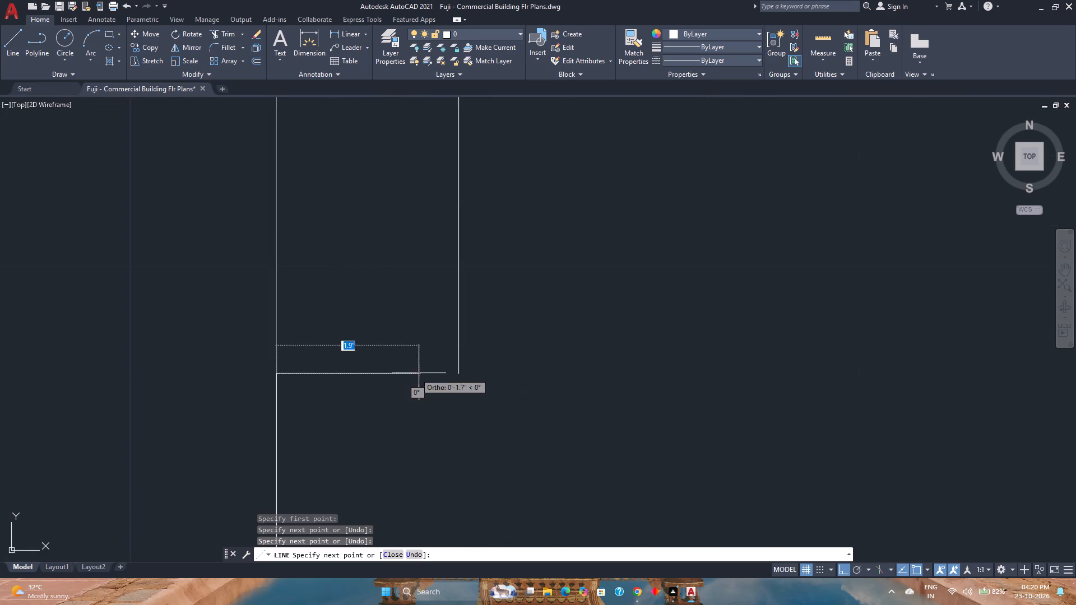
pyautogui.click(458, 370)
pyautogui.scroll(-5, 458, 375)
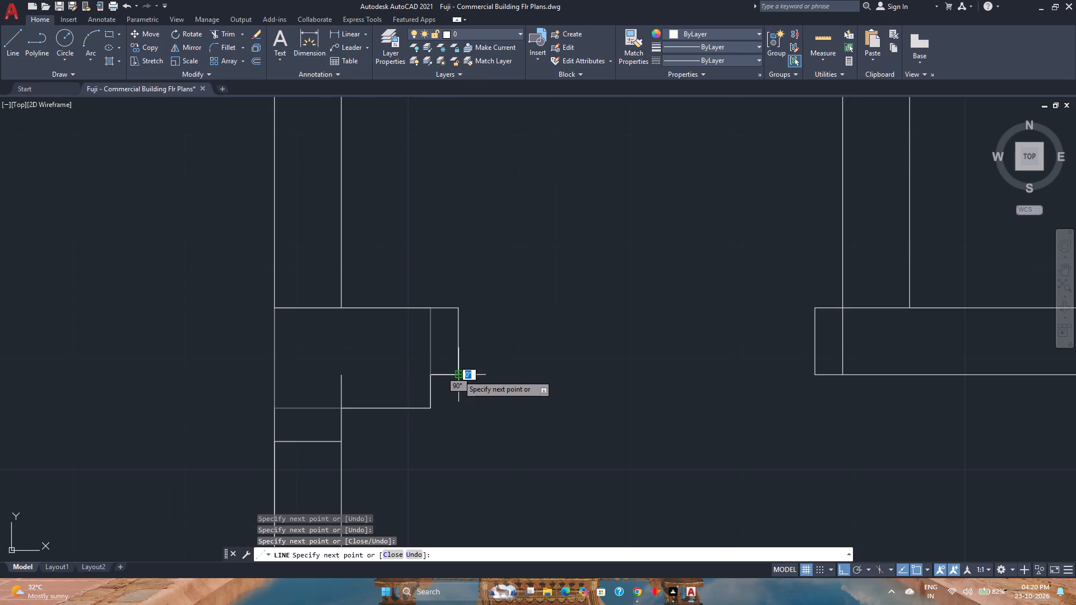
pyautogui.press('Escape')
# Trim the stub of the west wall's inner line that runs inside the column above its south face.
pyautogui.write('tr')
pyautogui.press('Return')
pyautogui.click(361, 389)
pyautogui.click(322, 390)
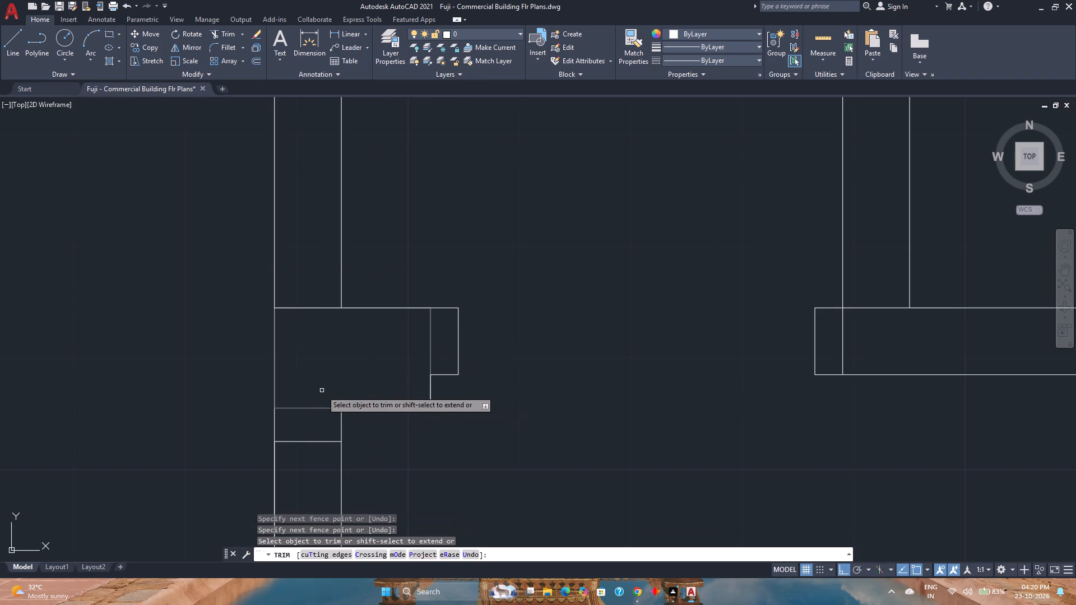
pyautogui.click(322, 390)
pyautogui.click(308, 414)
pyautogui.scroll(-2, 308, 414)
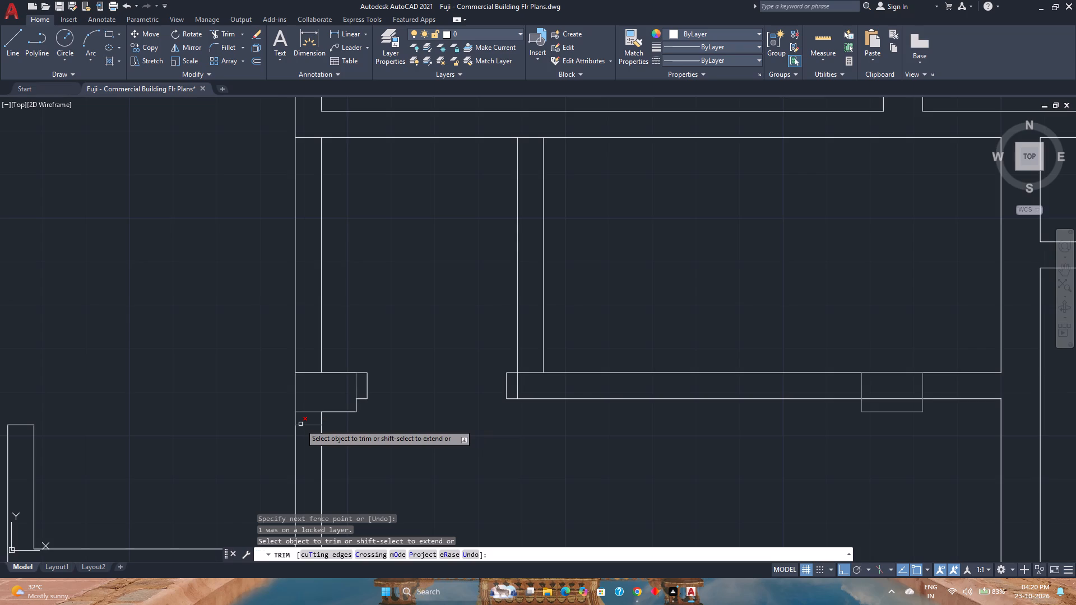
pyautogui.scroll(2, 300, 424)
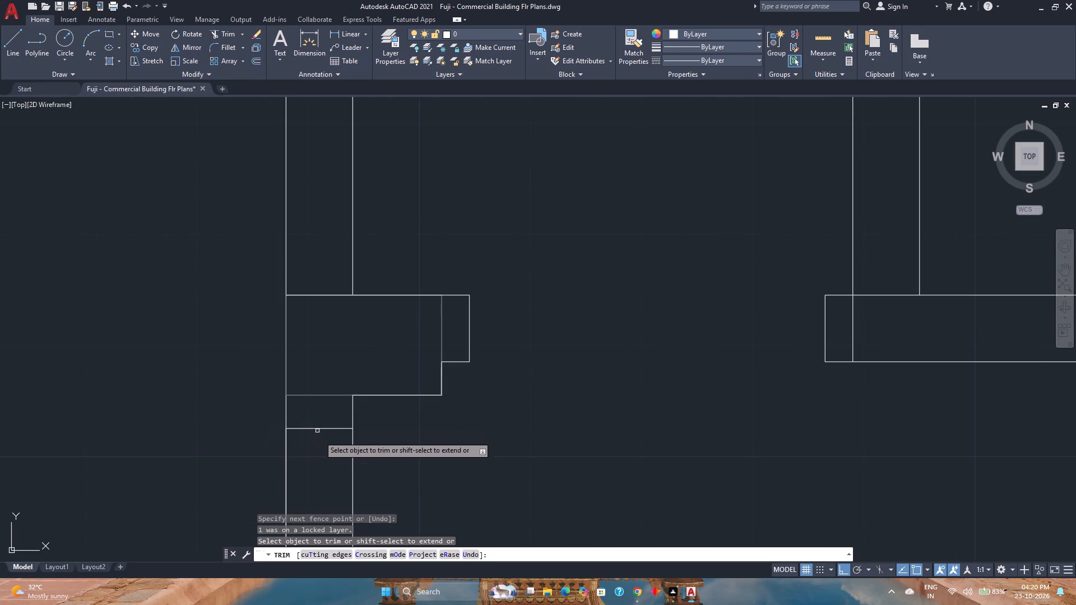
pyautogui.press('Escape')
# Delete the short line crossing the west wall's thickness just south of the column.
pyautogui.click(340, 448)
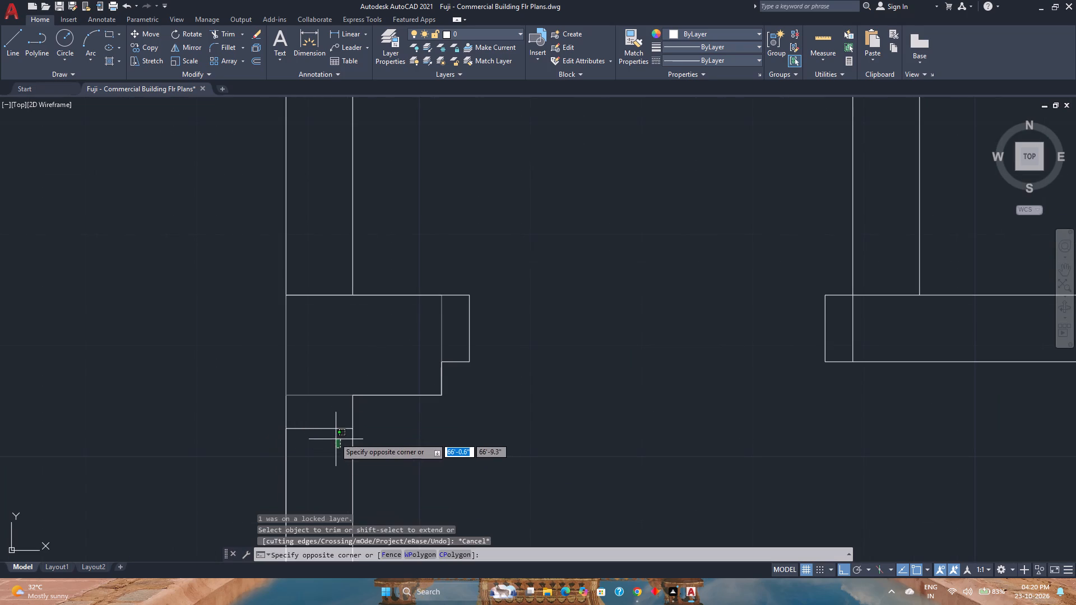
pyautogui.click(331, 426)
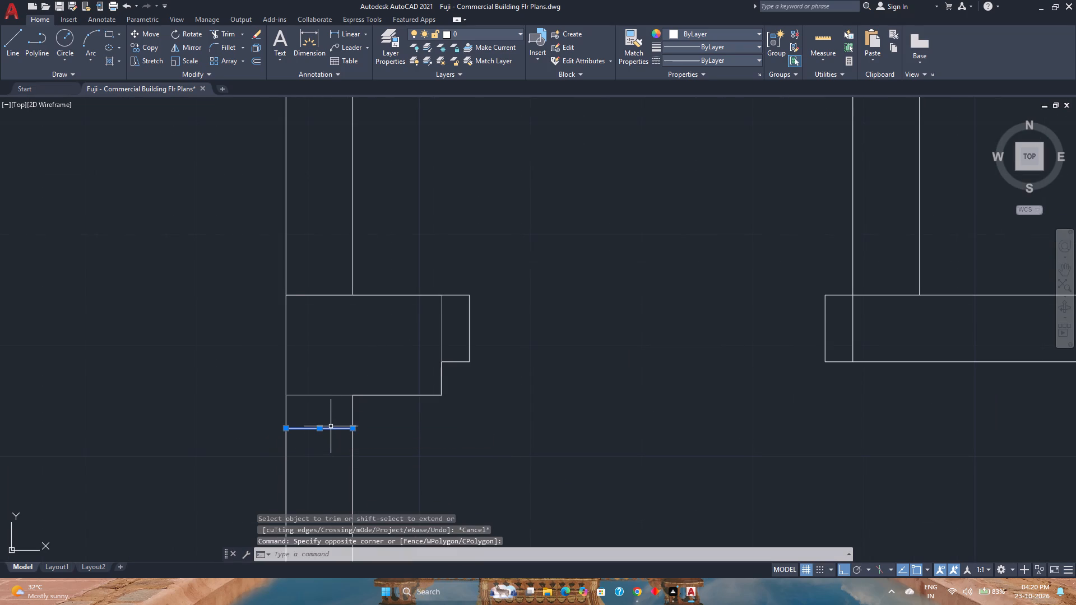
pyautogui.scroll(-3, 331, 426)
pyautogui.press('Delete')
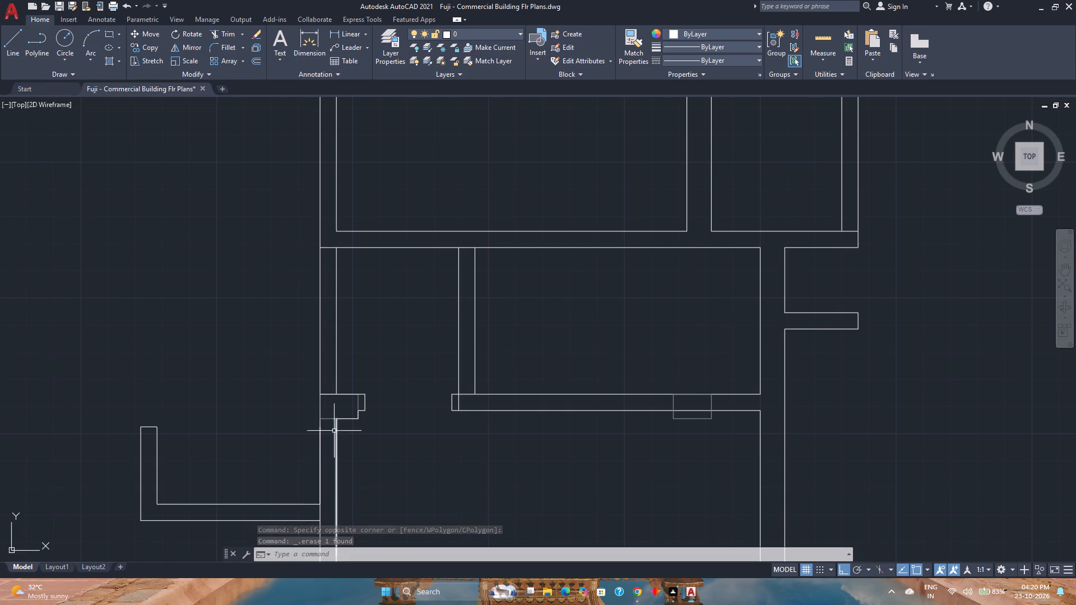
# Trim the room's north wall line where it crosses the west wall's thickness at the northwest corner.
pyautogui.scroll(2, 331, 378)
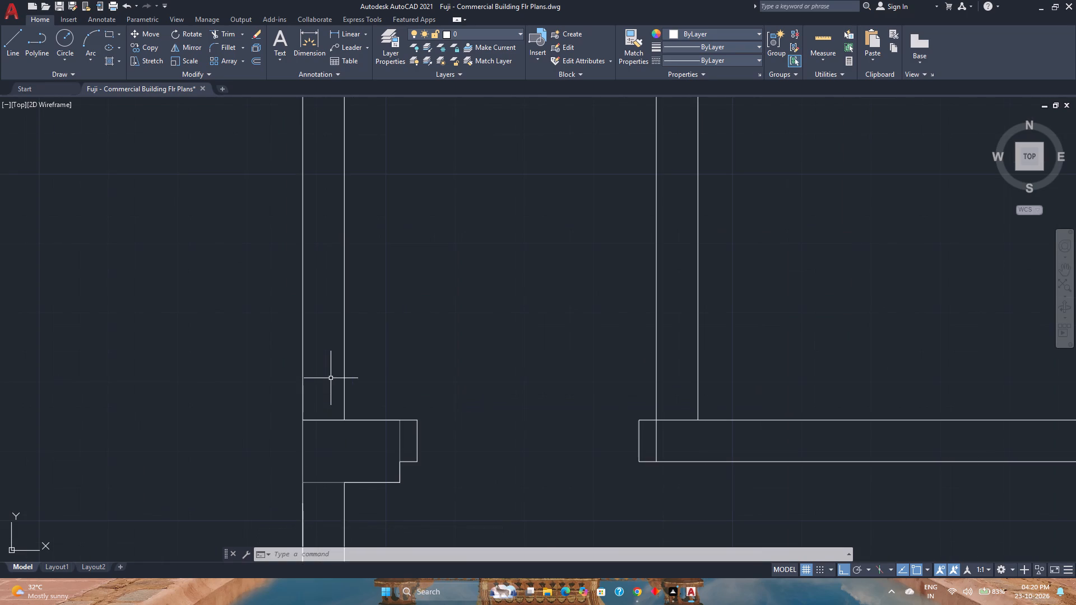
pyautogui.scroll(-1, 331, 371)
pyautogui.moveTo(331, 372); pyautogui.dragTo(349, 440, button='middle')
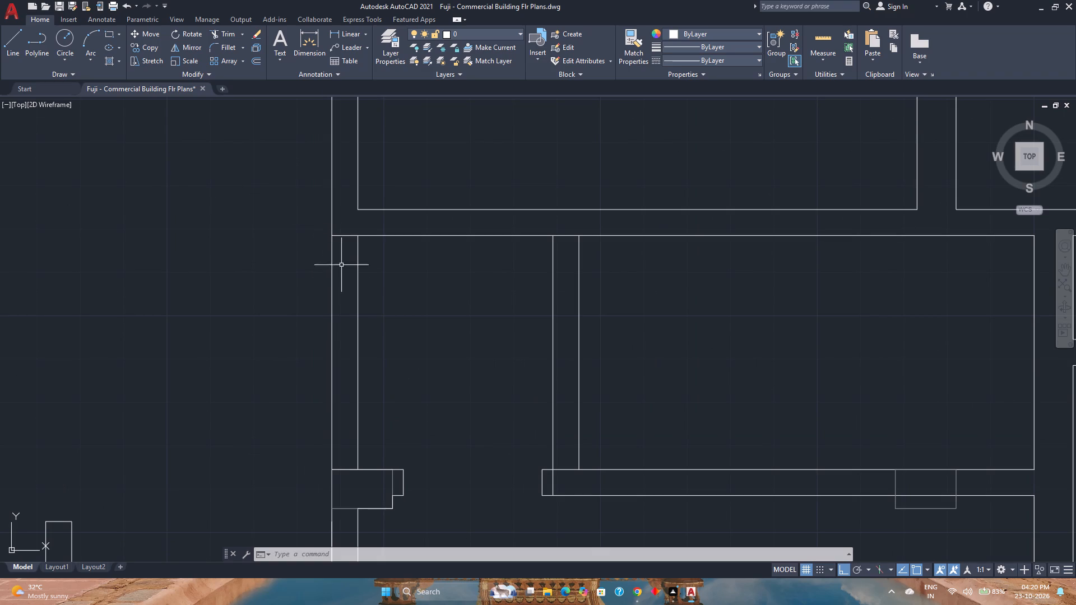
pyautogui.write('tr')
pyautogui.press('Return')
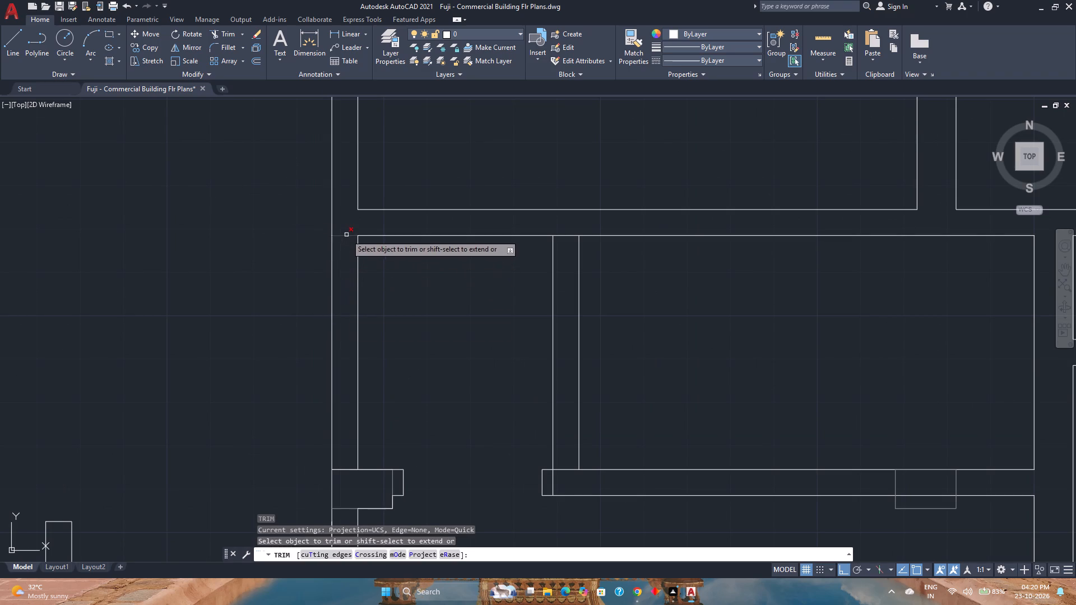
pyautogui.click(346, 234)
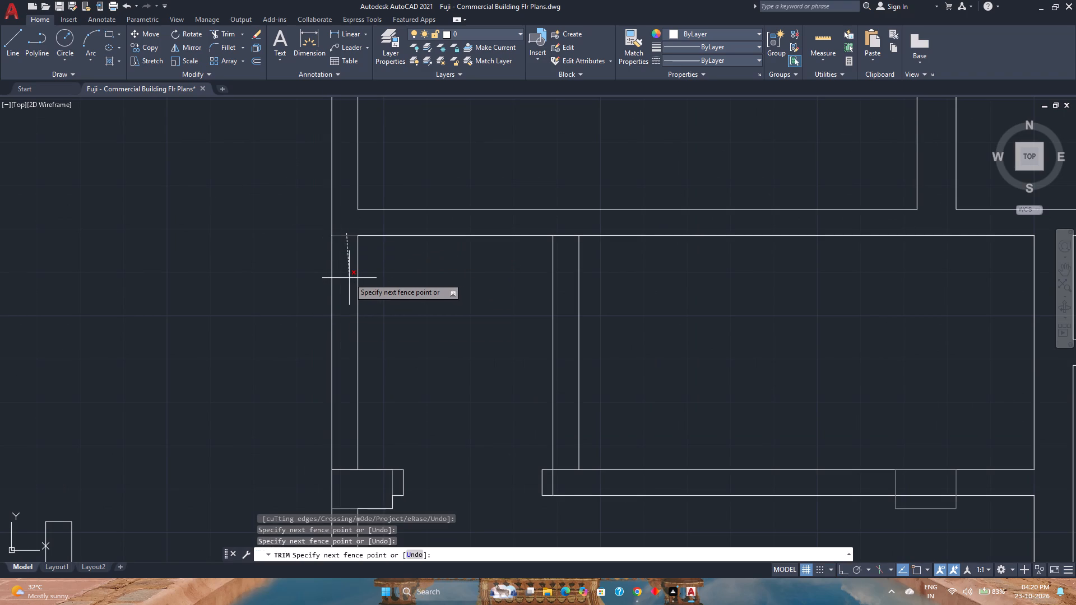
pyautogui.click(349, 278)
pyautogui.press('Escape')
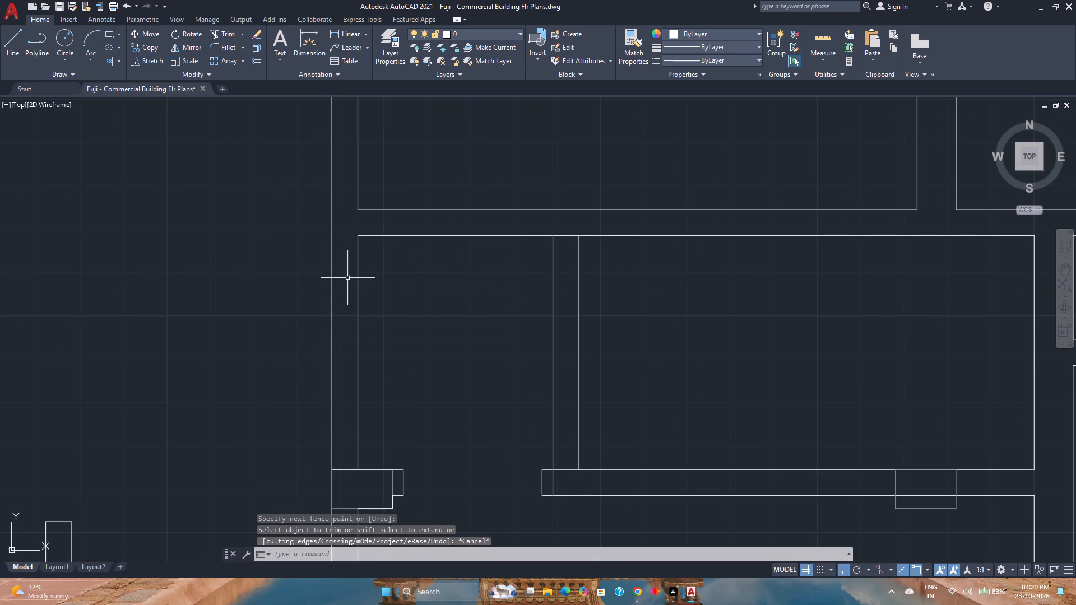
# Draw a line across the west wall's thickness from the room's inner northwest corner to the outer wall line.
pyautogui.click(5, 39)
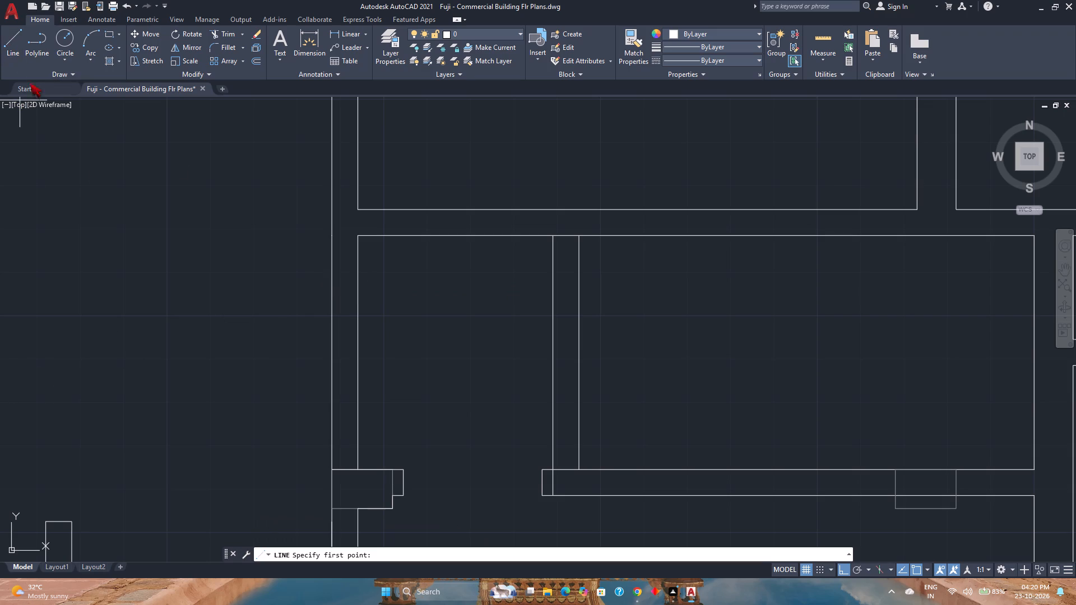
pyautogui.click(358, 236)
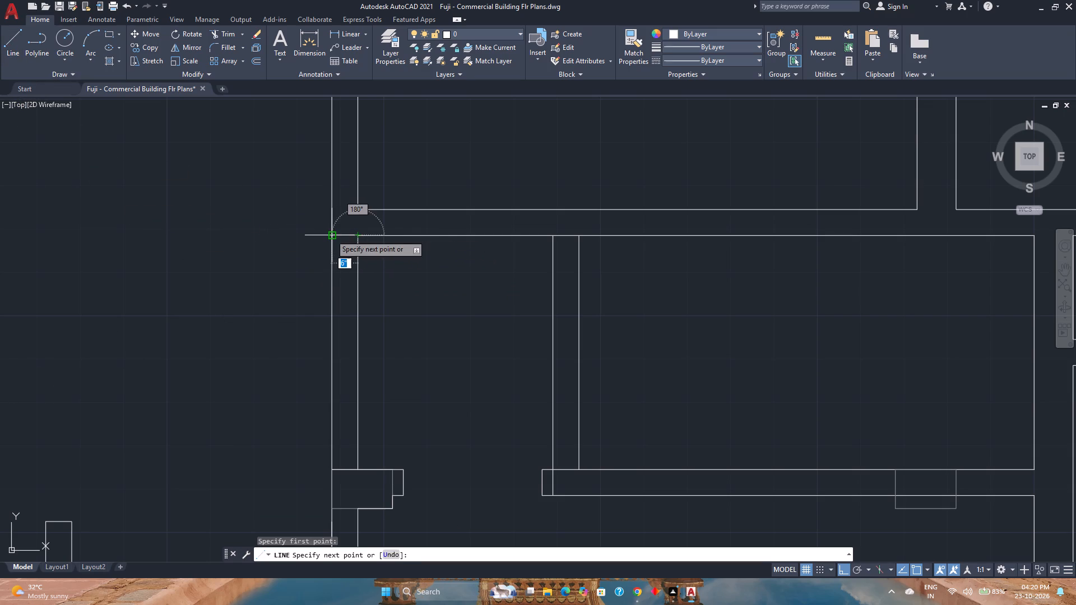
pyautogui.click(331, 235)
pyautogui.press('Escape')
# Move the new cross-wall line 2' straight south along the west wall.
pyautogui.scroll(1, 348, 241)
pyautogui.click(348, 241)
pyautogui.click(343, 235)
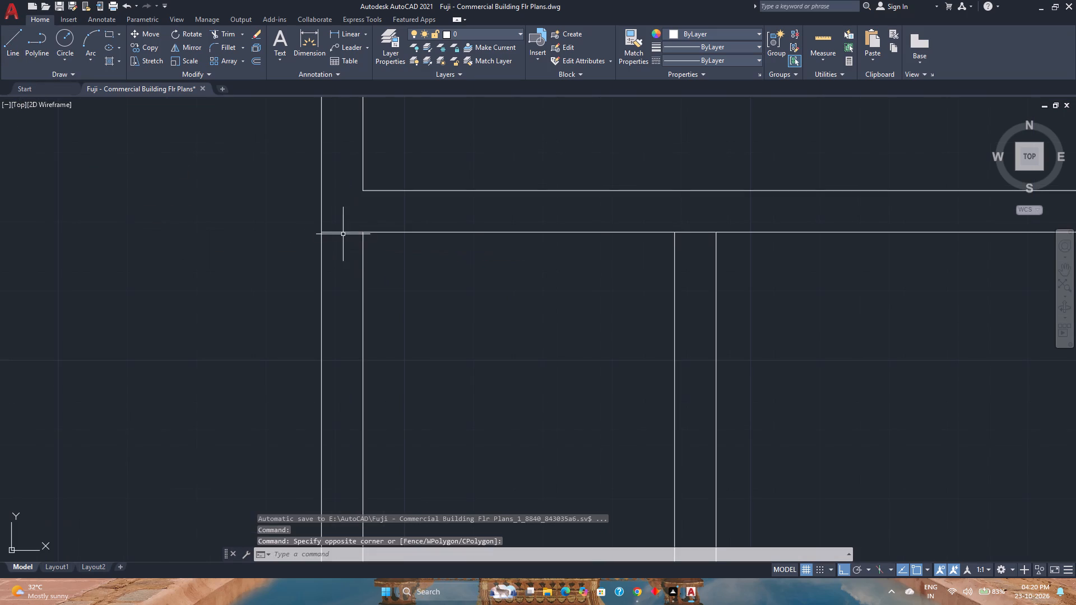
pyautogui.click(360, 246)
pyautogui.click(343, 218)
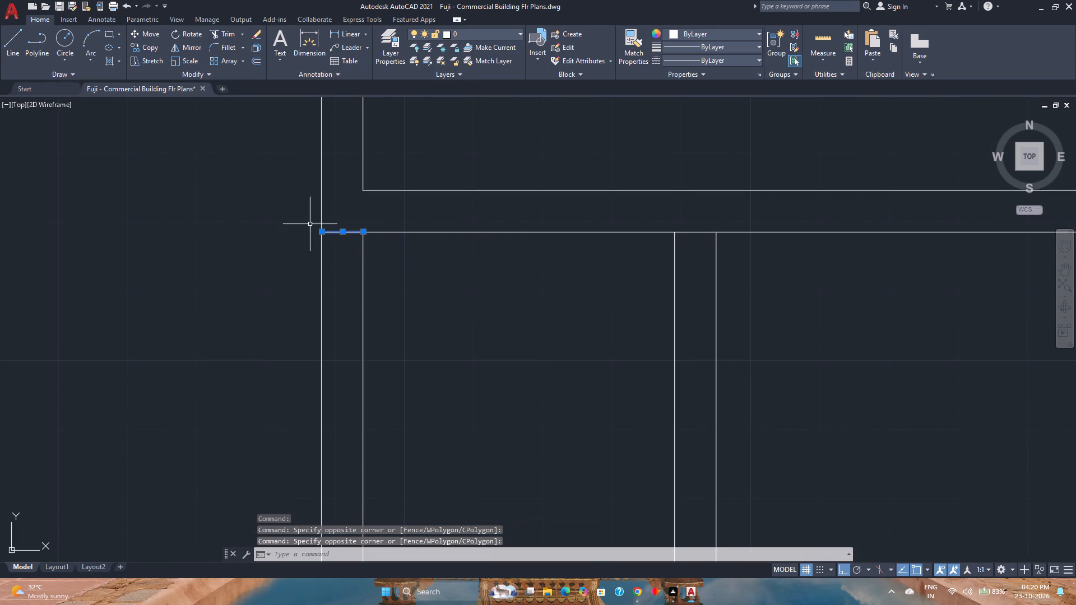
pyautogui.click(158, 36)
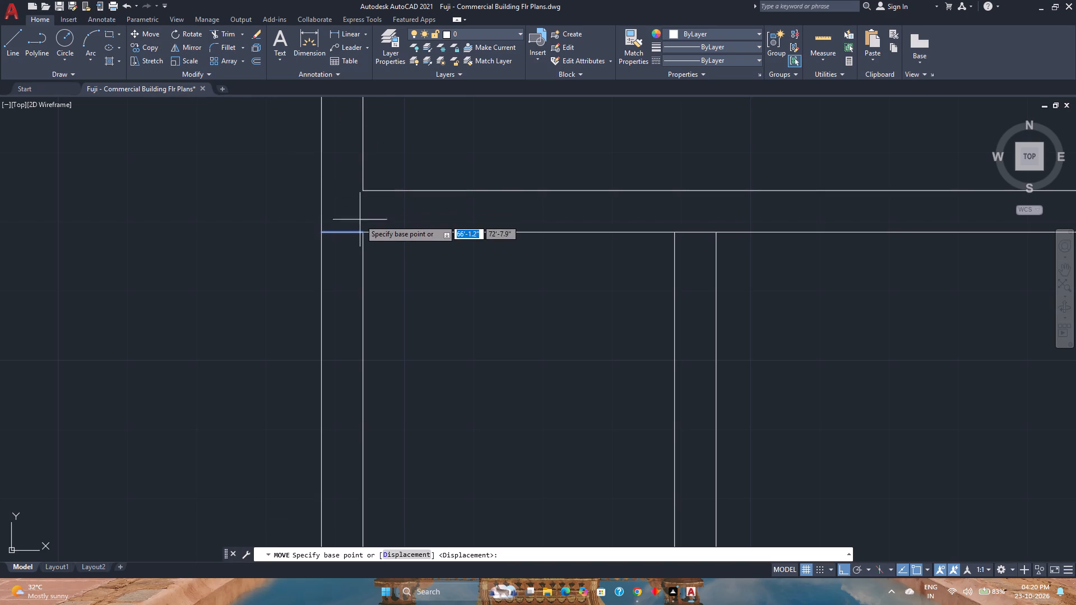
pyautogui.click(365, 231)
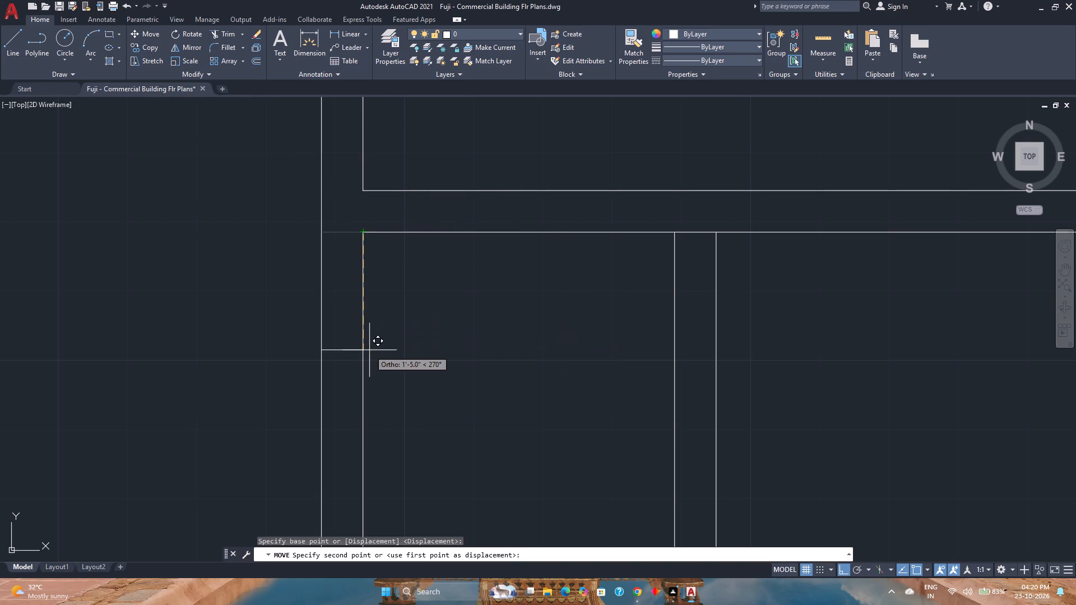
pyautogui.write("2'")
pyautogui.press('Return')
pyautogui.scroll(-2, 374, 341)
pyautogui.scroll(1, 375, 397)
pyautogui.moveTo(375, 397); pyautogui.dragTo(376, 363, button='middle')
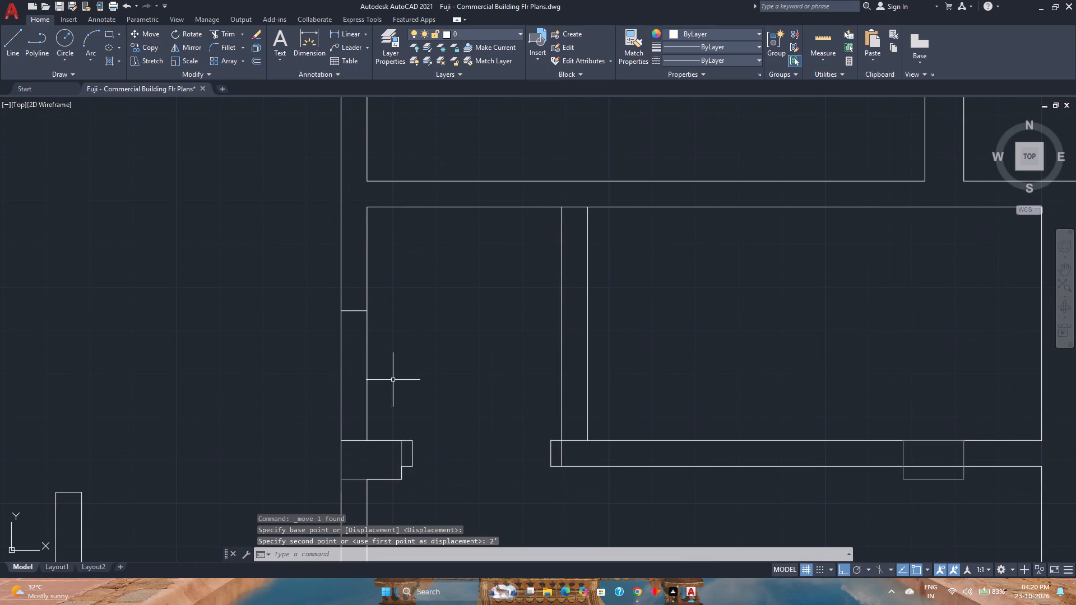
# Measure the west wall distance between the moved jamb line and the column's north face.
pyautogui.click(824, 43)
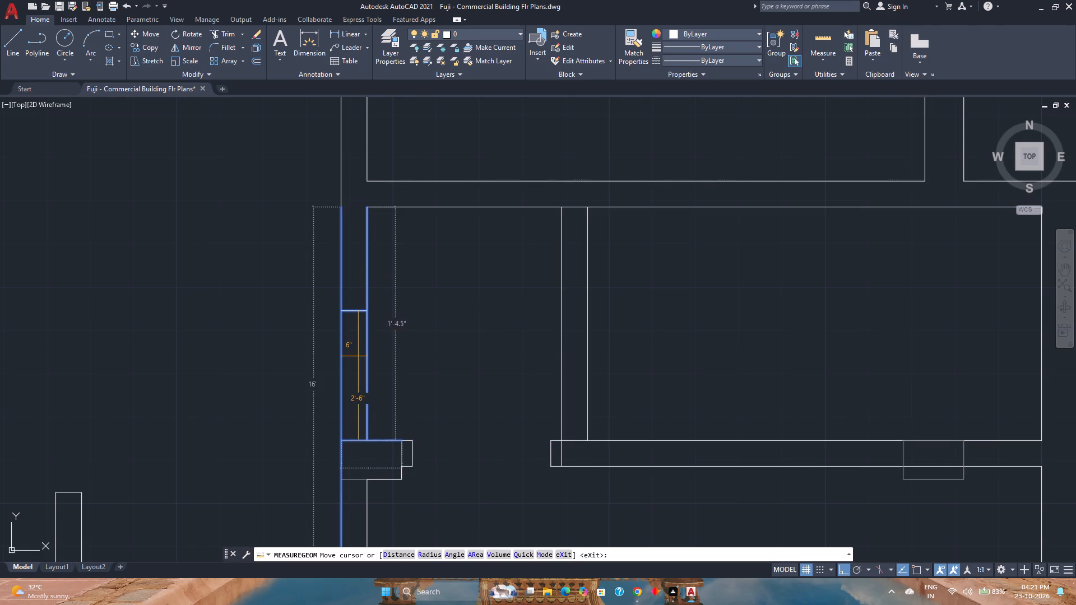
pyautogui.press('Escape')
# Trim both west wall lines between the jamb line and the column's north face to cut the door opening.
pyautogui.write('tr')
pyautogui.press('Return')
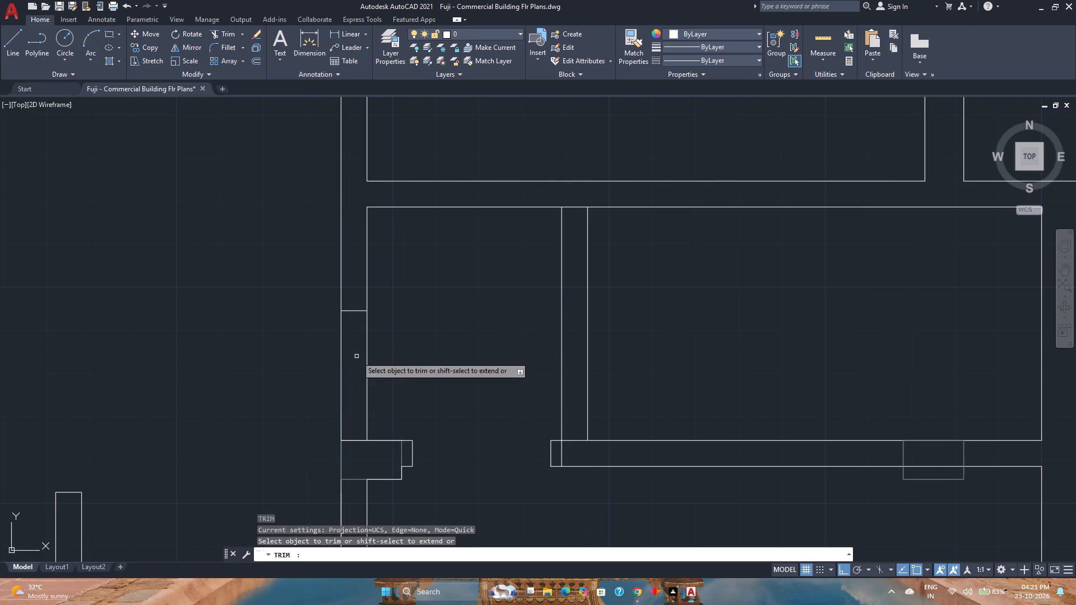
pyautogui.click(399, 362)
pyautogui.click(286, 359)
pyautogui.press('Escape')
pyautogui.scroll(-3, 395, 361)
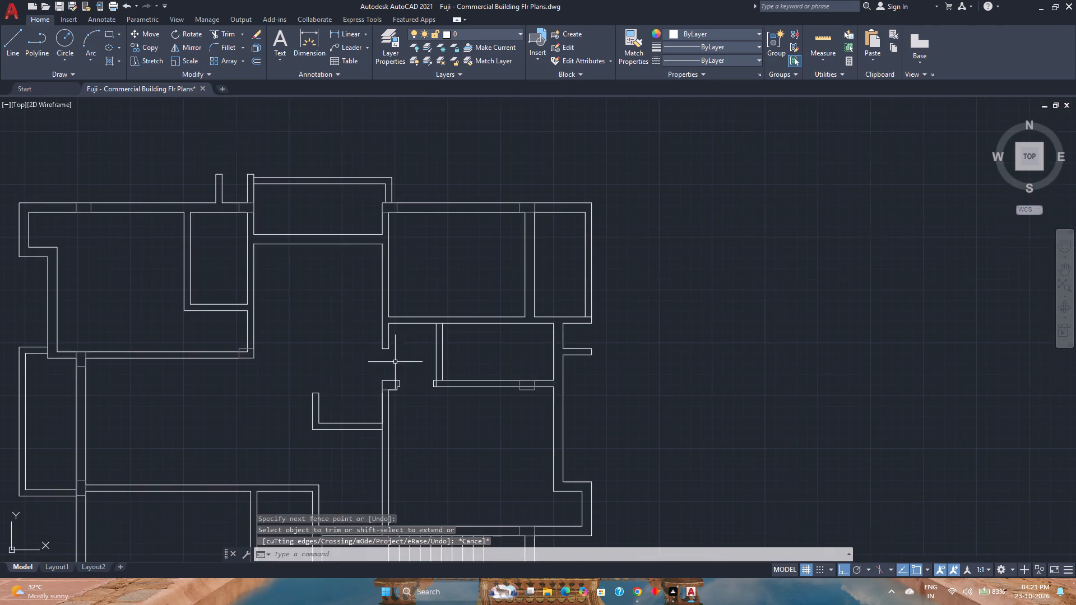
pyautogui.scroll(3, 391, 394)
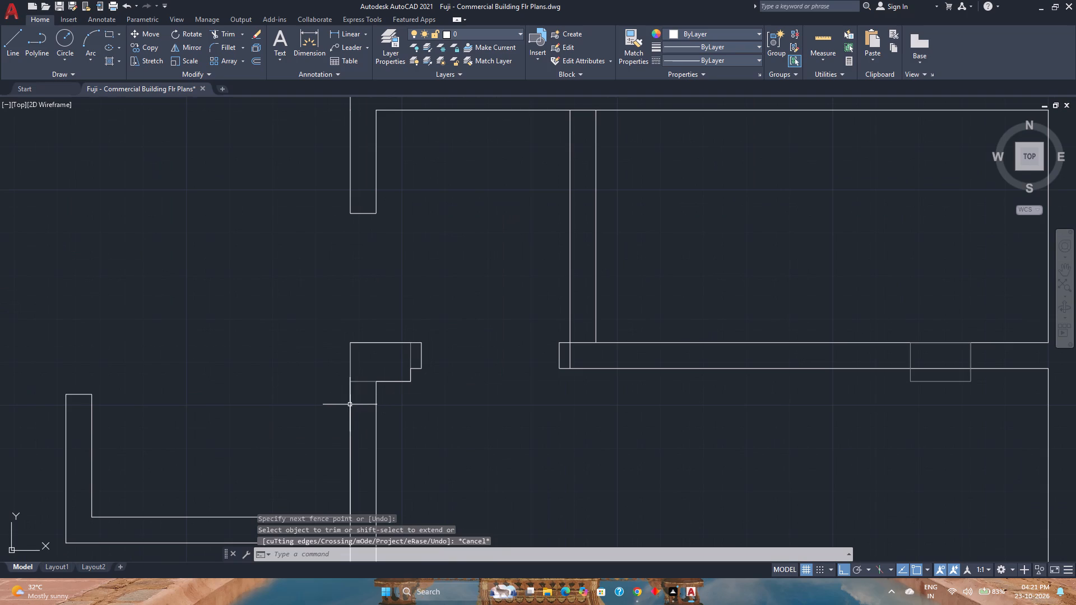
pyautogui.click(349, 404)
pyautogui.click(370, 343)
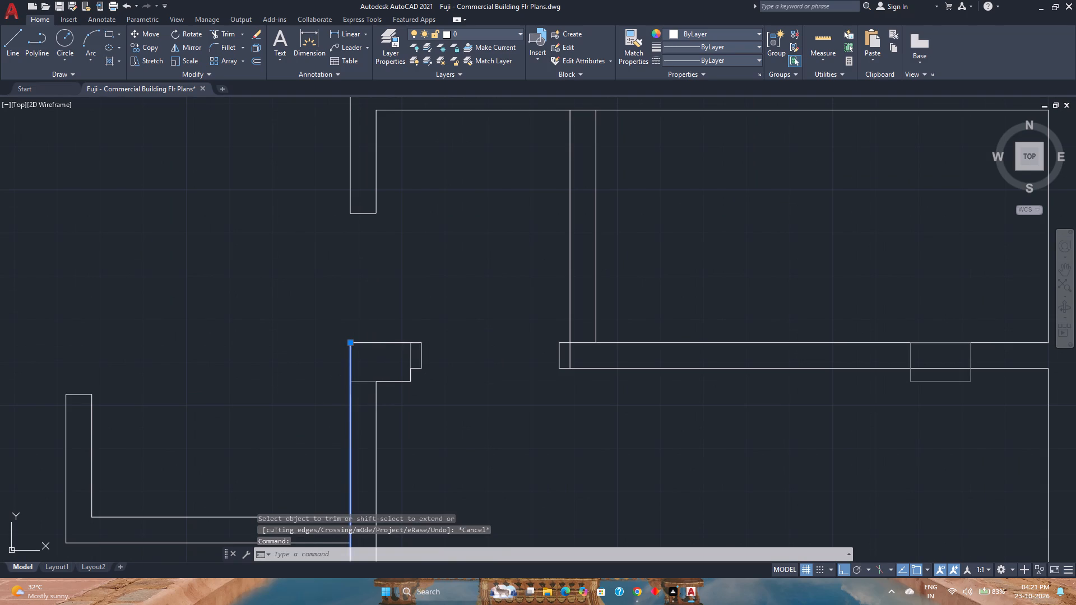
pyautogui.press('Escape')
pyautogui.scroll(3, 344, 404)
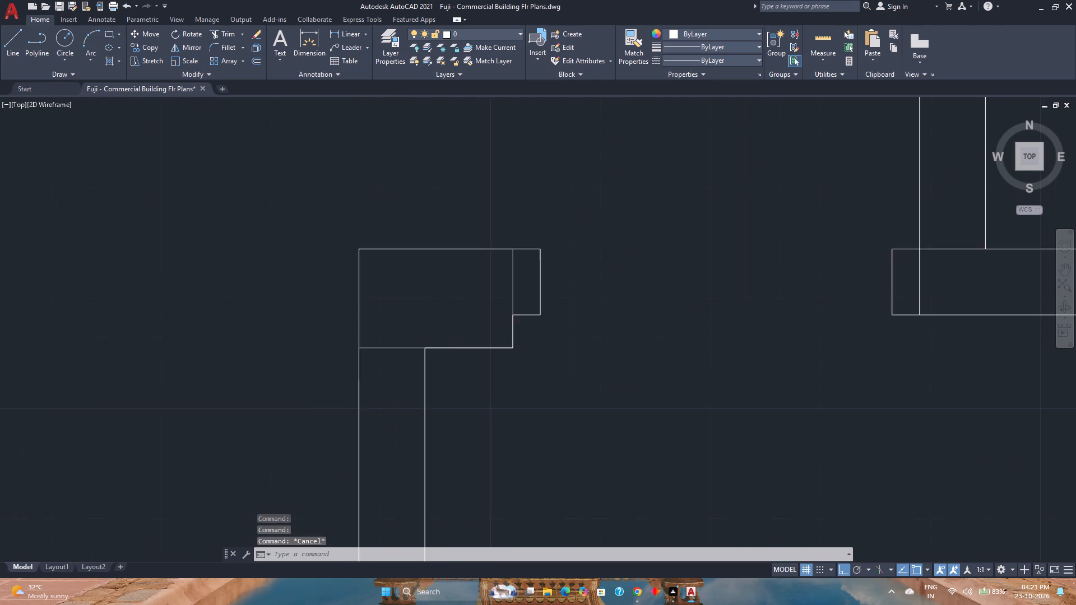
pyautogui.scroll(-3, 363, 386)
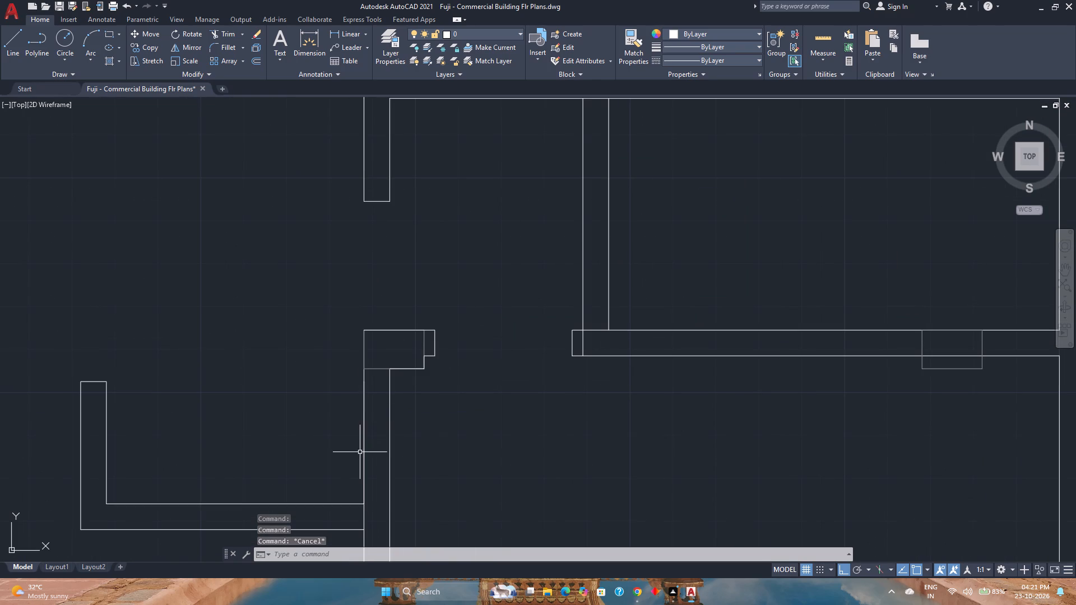
# Hide the west wall's long outer line south of the column.
pyautogui.click(364, 441)
pyautogui.rightClick(364, 435)
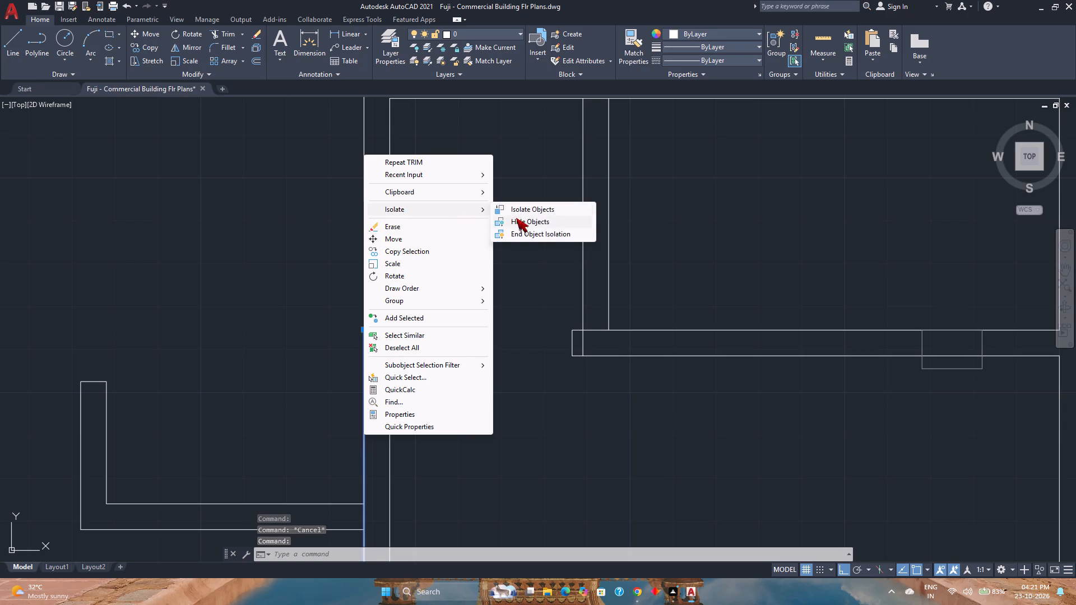
pyautogui.click(516, 218)
# Delete the short duplicate outer wall line between the column and the adjoining wall to the west.
pyautogui.doubleClick(366, 425)
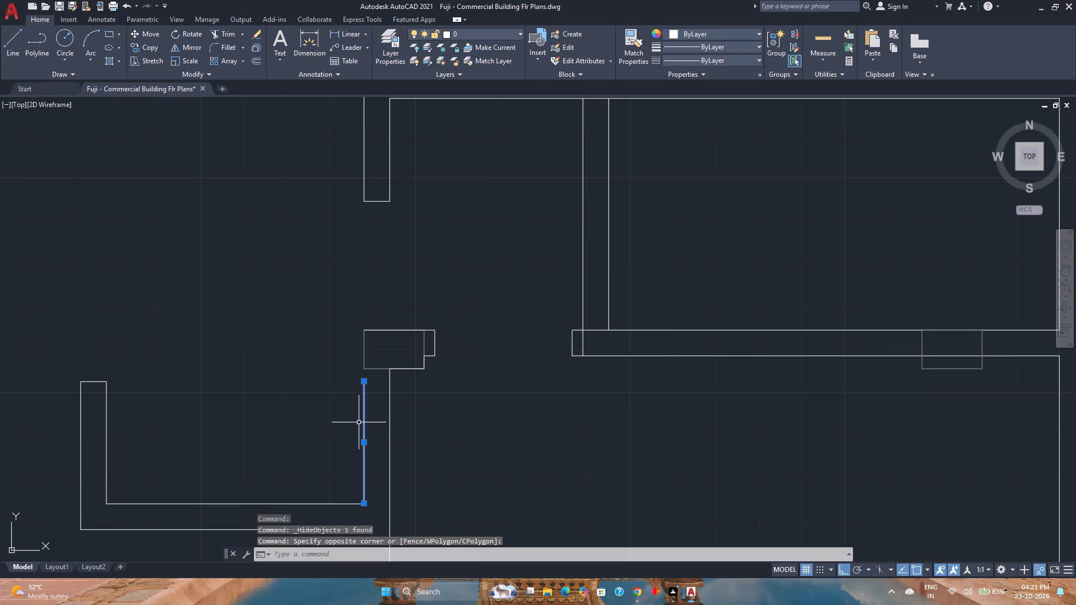
pyautogui.press('Delete')
# End the object isolation to restore the hidden outer wall line.
pyautogui.rightClick(322, 399)
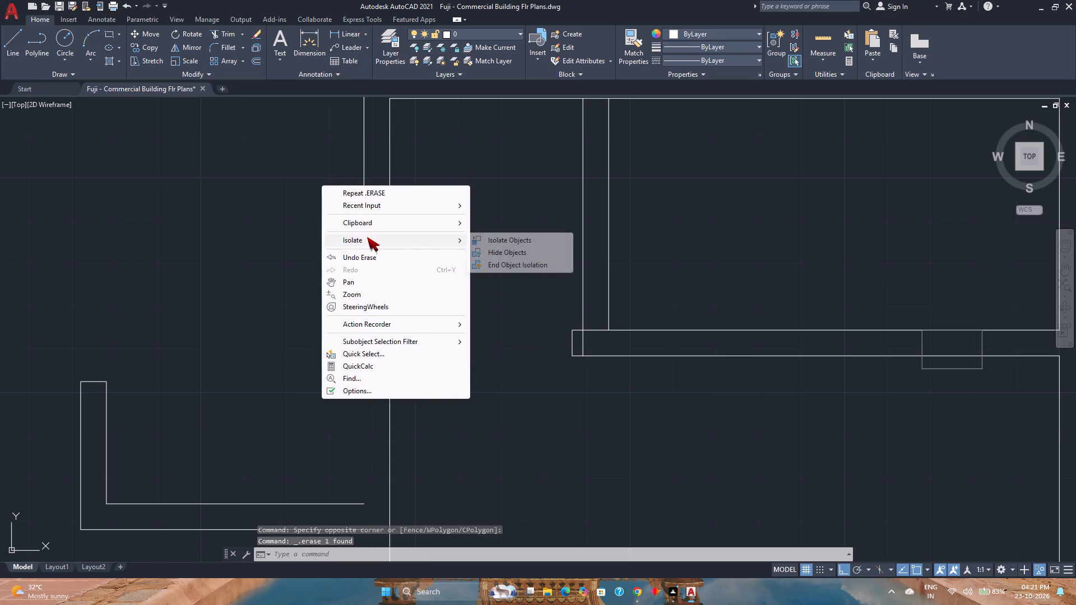
pyautogui.click(498, 261)
pyautogui.scroll(-2, 454, 322)
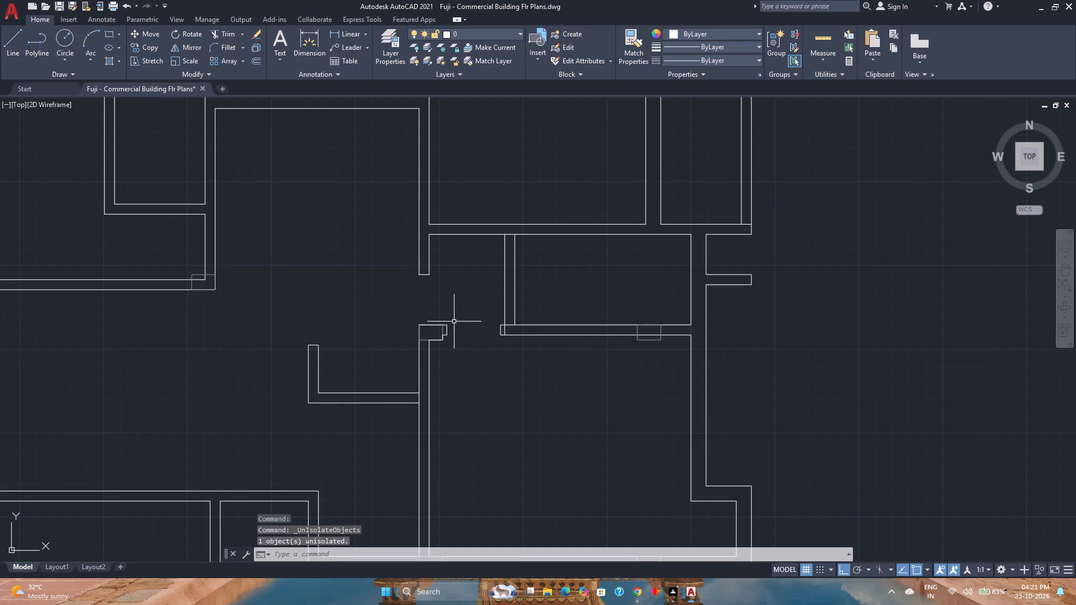
# Stretch the west end of the northeast room's south wall line across to the west wall's outer face.
pyautogui.scroll(2, 418, 343)
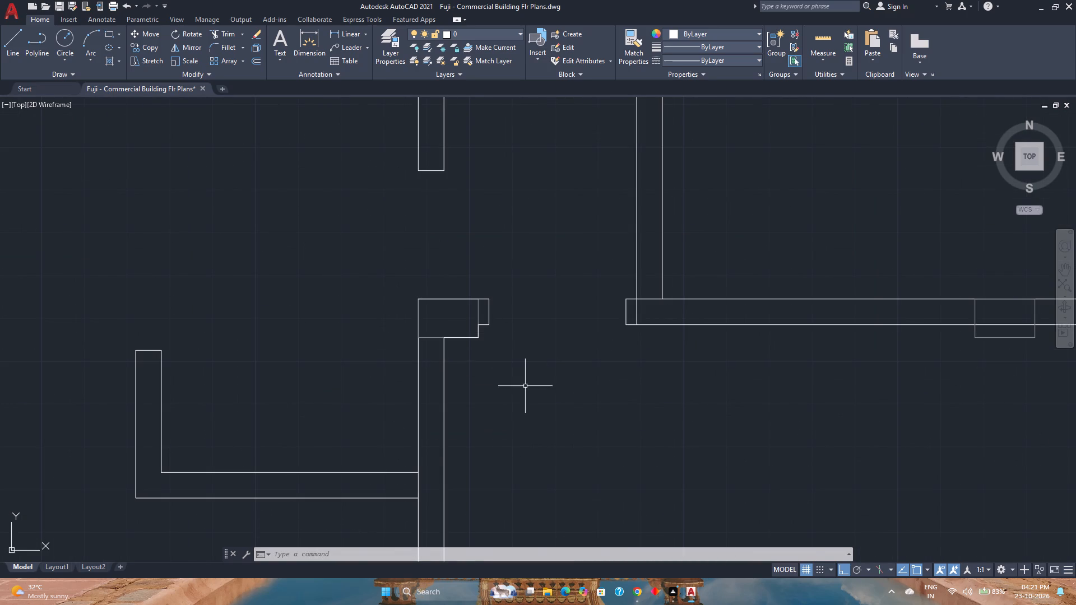
pyautogui.scroll(-3, 526, 387)
pyautogui.moveTo(549, 452); pyautogui.dragTo(493, 401, button='middle')
pyautogui.middleClick(493, 401)
pyautogui.scroll(2, 447, 288)
pyautogui.moveTo(448, 289); pyautogui.dragTo(479, 355, button='middle')
pyautogui.scroll(-1, 479, 355)
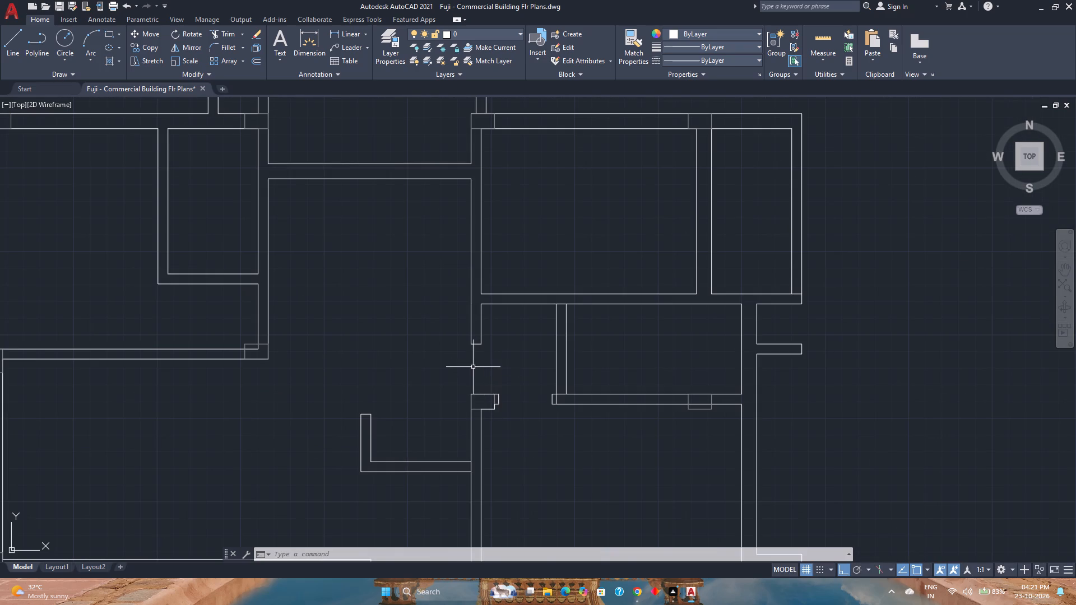
pyautogui.scroll(2, 449, 291)
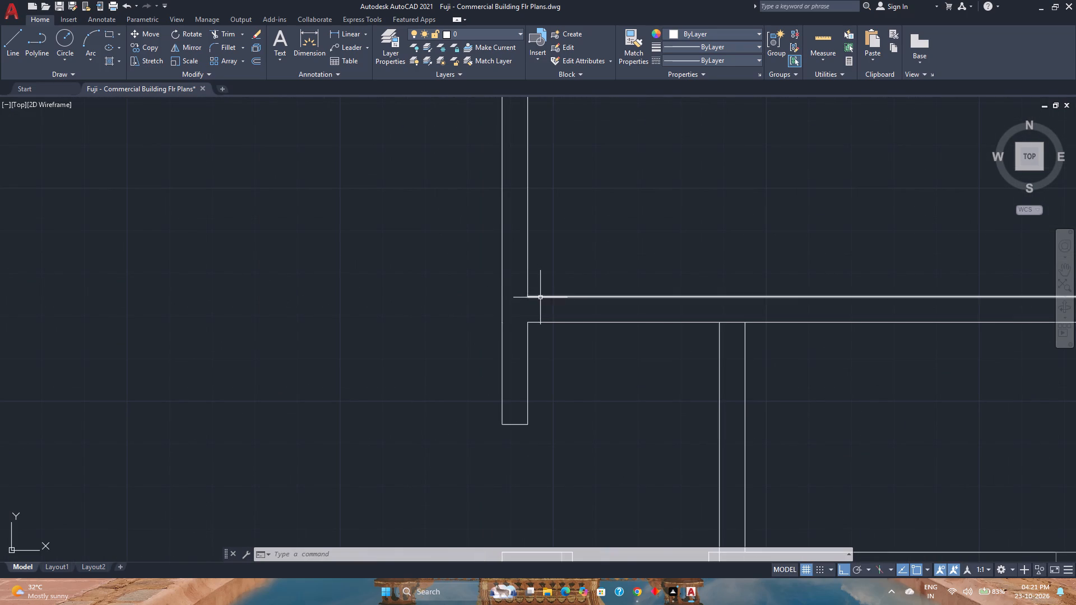
pyautogui.click(540, 297)
pyautogui.click(530, 298)
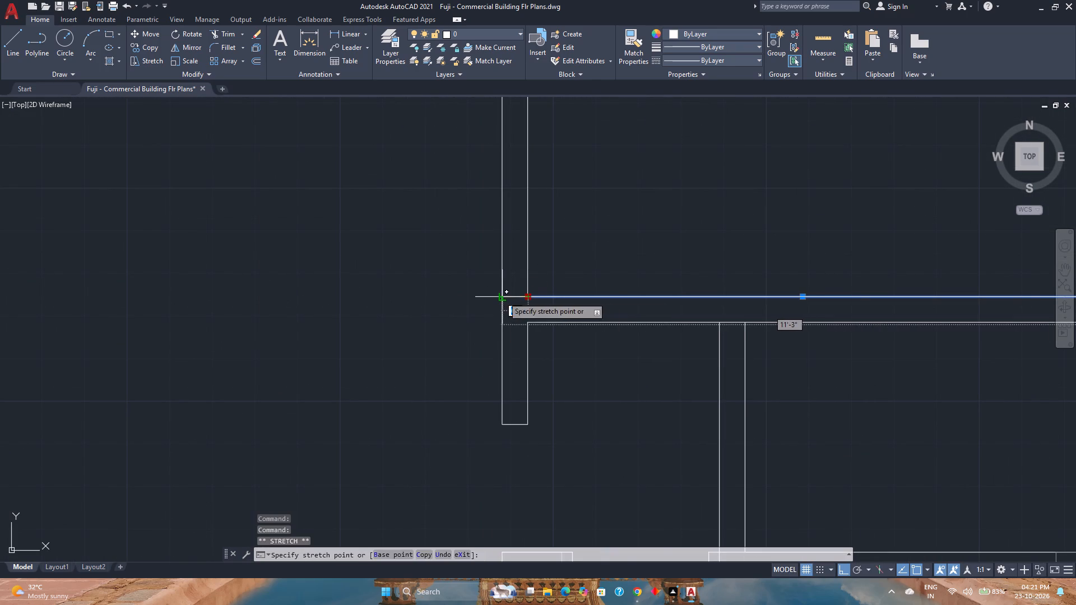
pyautogui.click(503, 297)
pyautogui.press('Escape')
# Offset the northeast room's stretched south wall line 3' north to mark the door jamb.
pyautogui.scroll(-2, 576, 266)
pyautogui.moveTo(576, 266); pyautogui.dragTo(578, 268, button='middle')
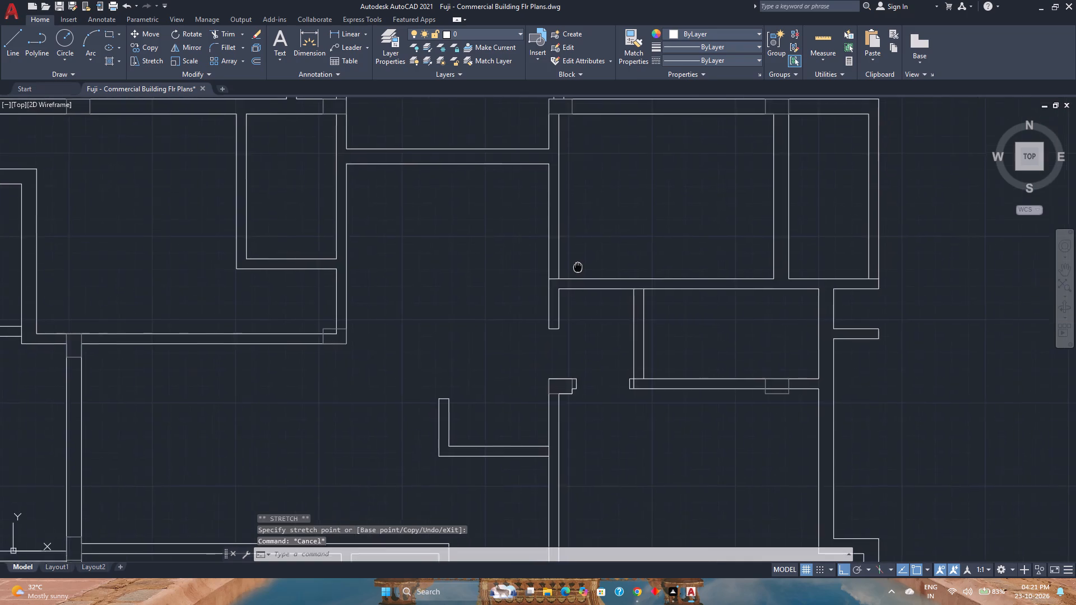
pyautogui.moveTo(578, 268); pyautogui.dragTo(526, 404, button='middle')
pyautogui.middleClick(526, 404)
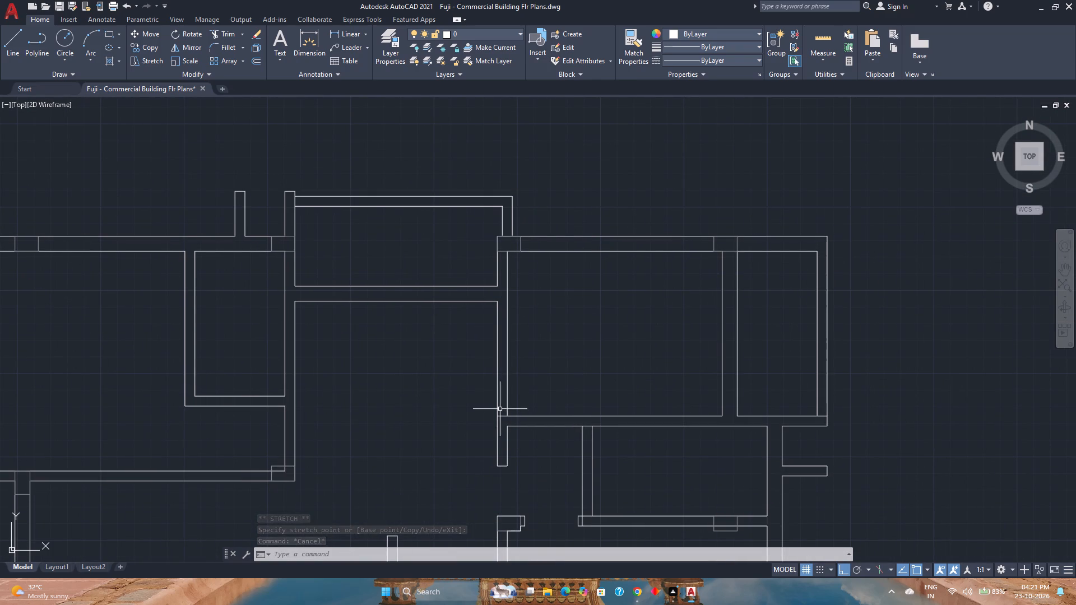
pyautogui.scroll(1, 500, 409)
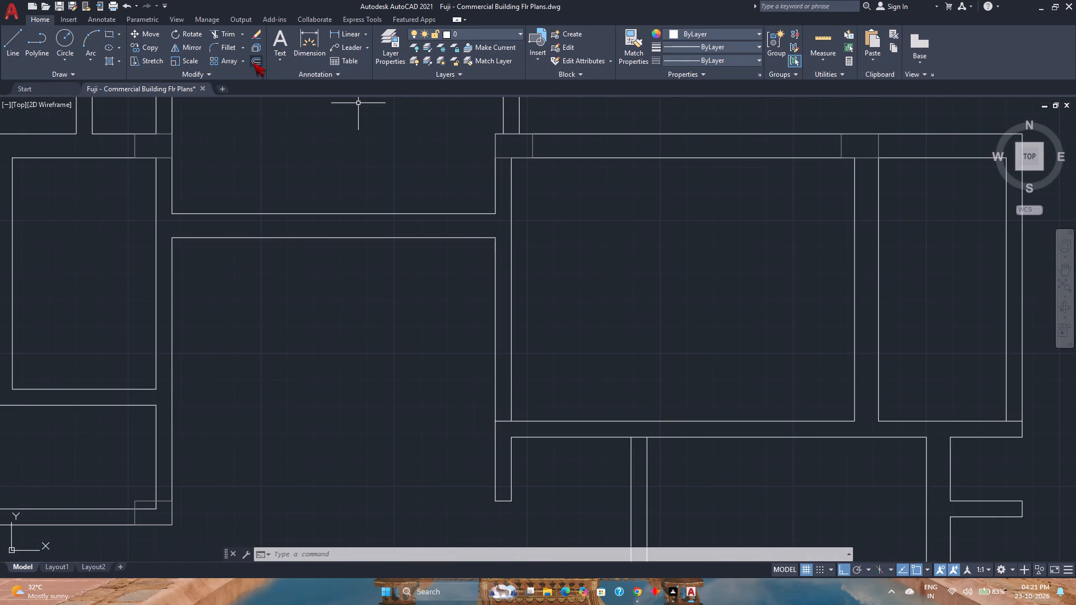
pyautogui.click(249, 62)
pyautogui.click(251, 62)
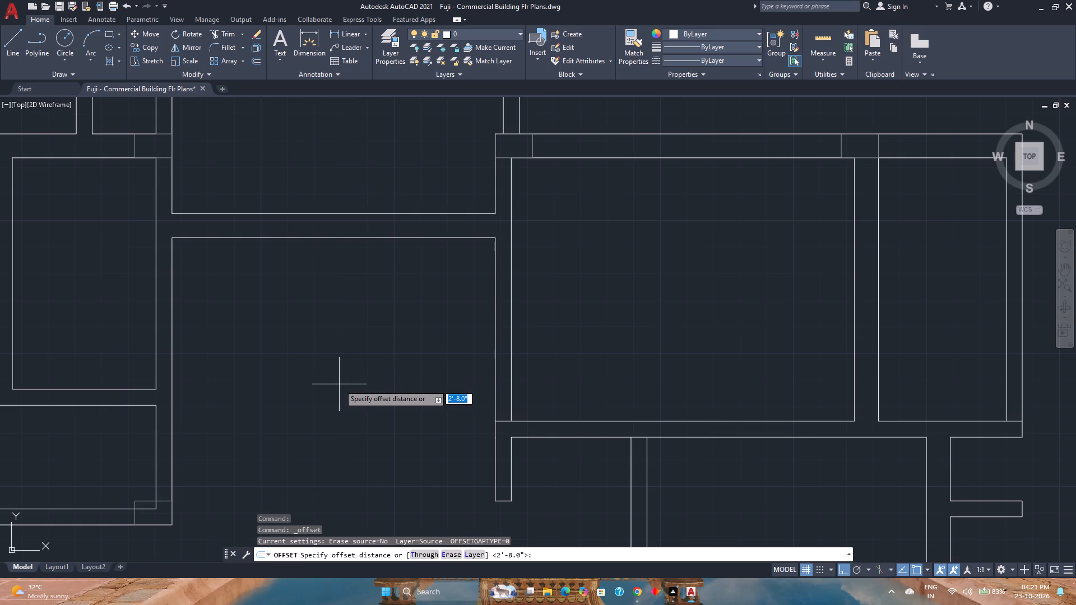
pyautogui.press('3')
pyautogui.press("'")
pyautogui.press('Return')
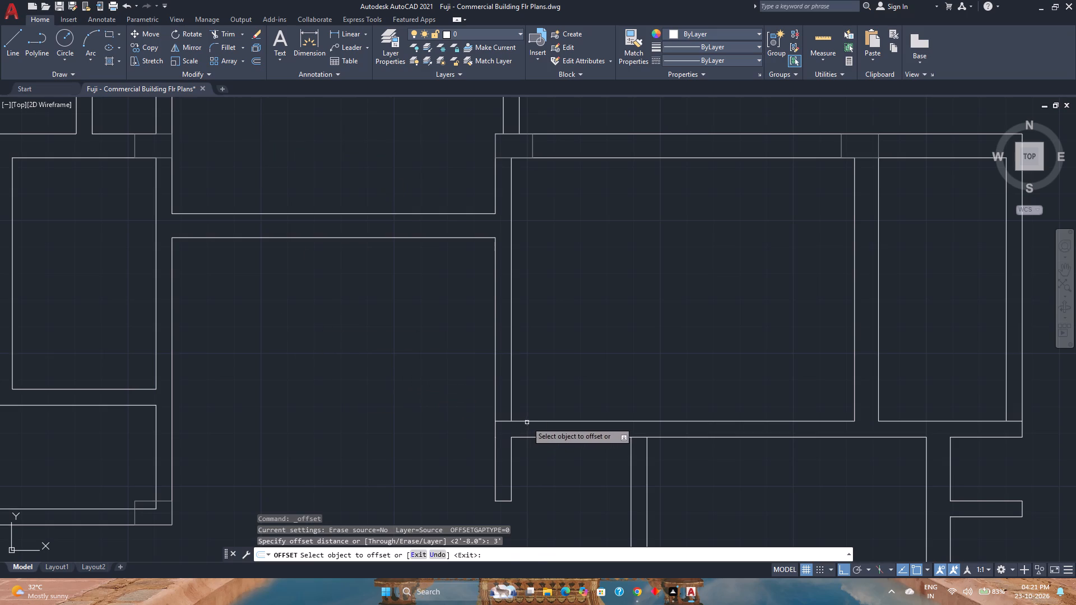
pyautogui.click(527, 421)
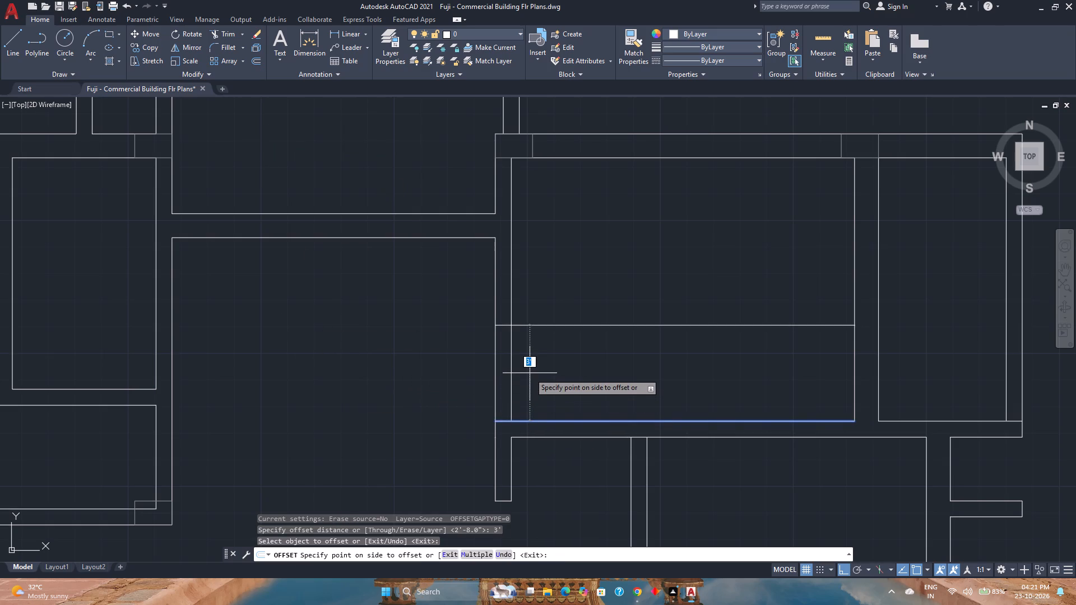
pyautogui.click(530, 373)
pyautogui.press('Escape')
# Trim both west wall lines below the offset jamb line and its excess inside the room to cut the door opening.
pyautogui.write('tr')
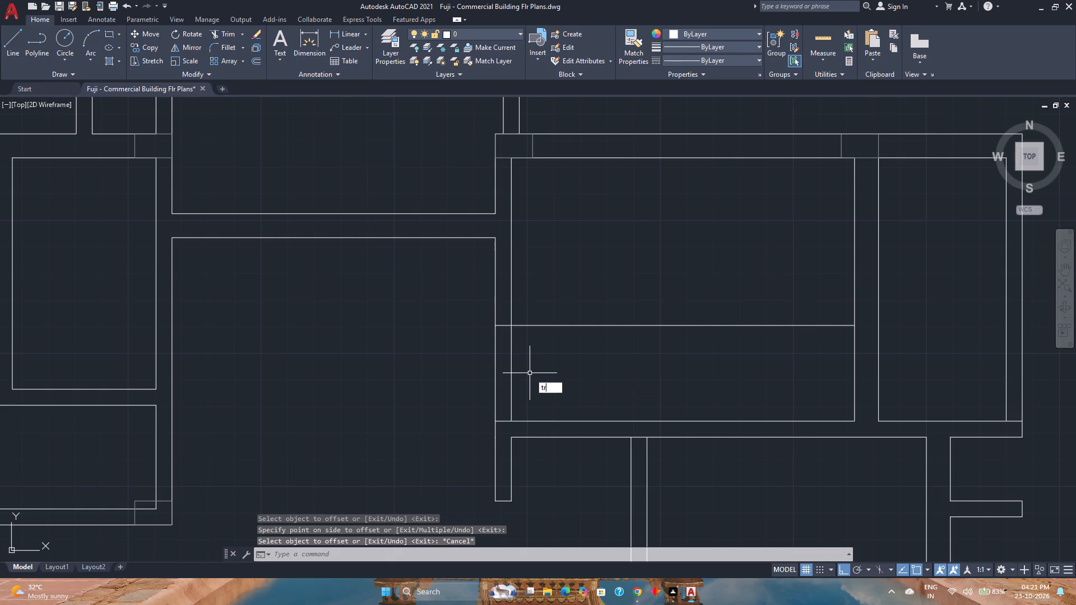
pyautogui.press('Return')
pyautogui.moveTo(577, 315); pyautogui.dragTo(462, 392)
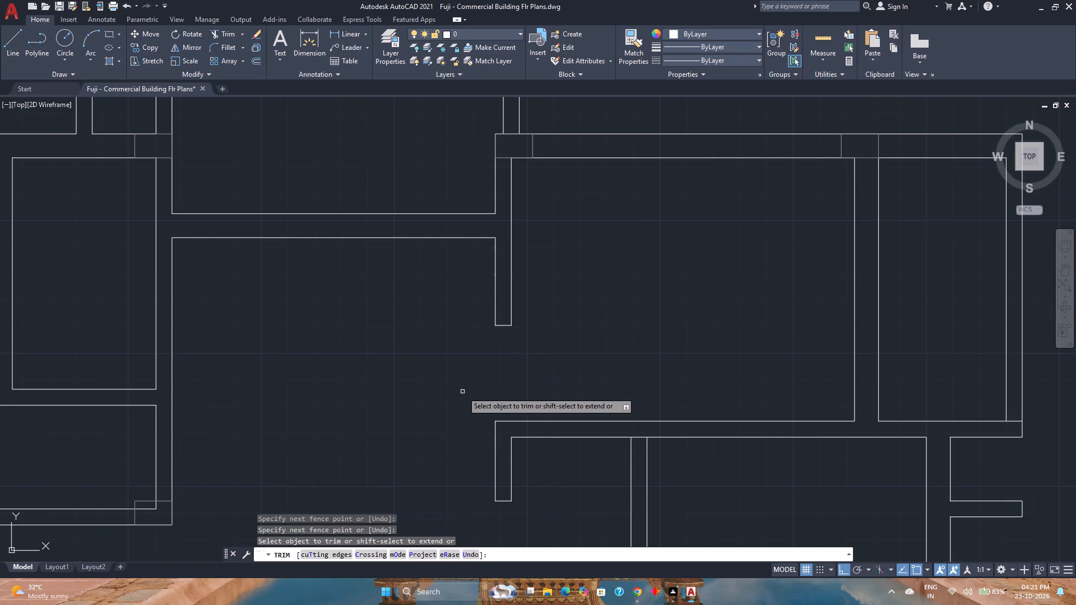
pyautogui.press('Escape')
# Save the drawing.
pyautogui.scroll(-1, 560, 357)
pyautogui.hotkey('ctrl', 's')
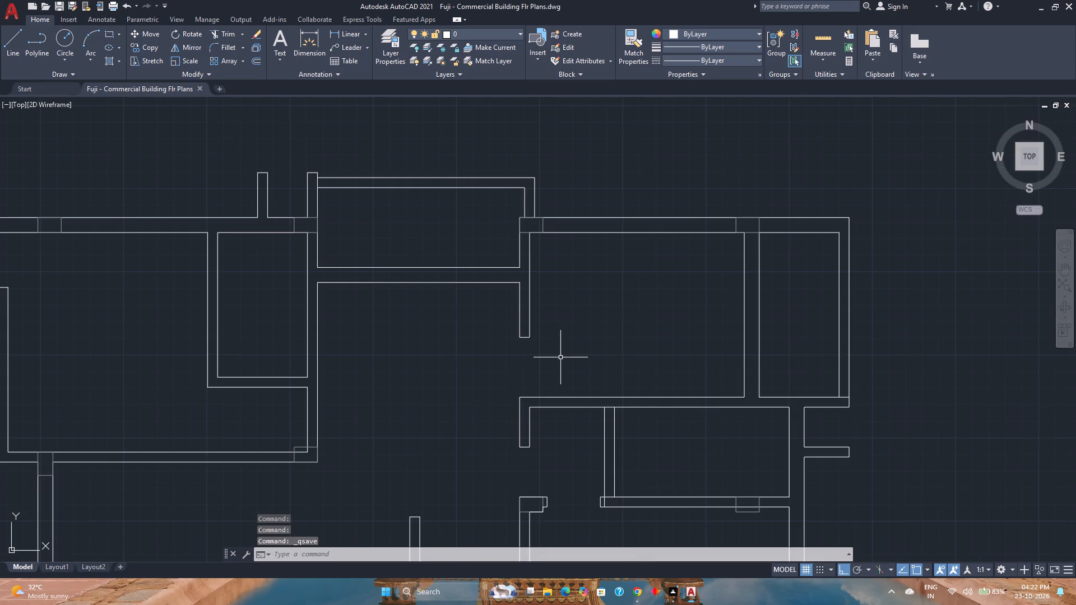
# Examine the floor plan from the northern rooms down to the stair lobby and quick-measure around the lobby's south wall.
pyautogui.scroll(-1, 583, 341)
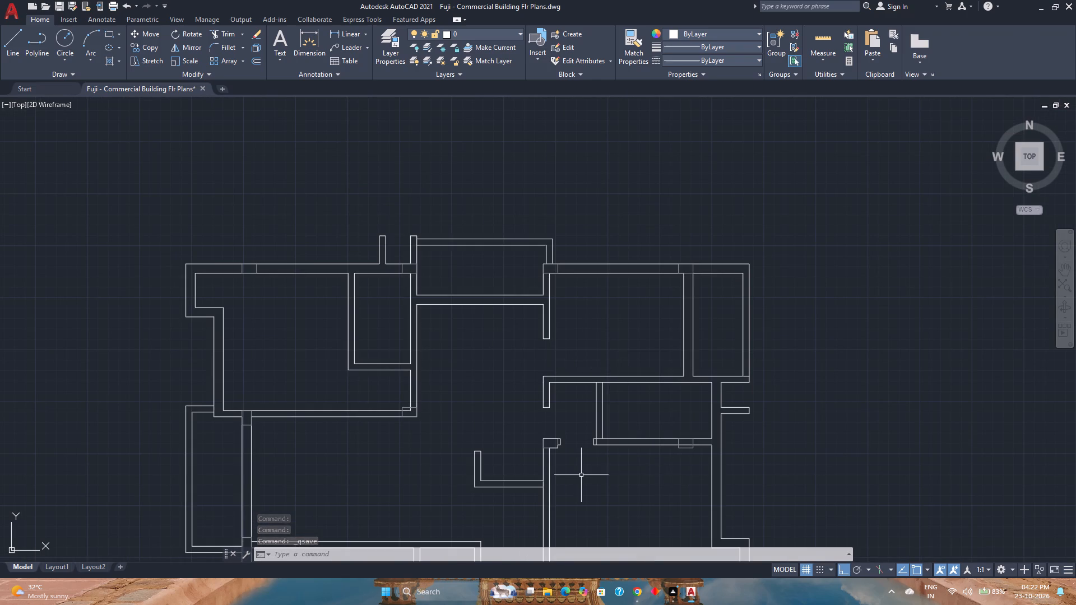
pyautogui.scroll(2, 590, 466)
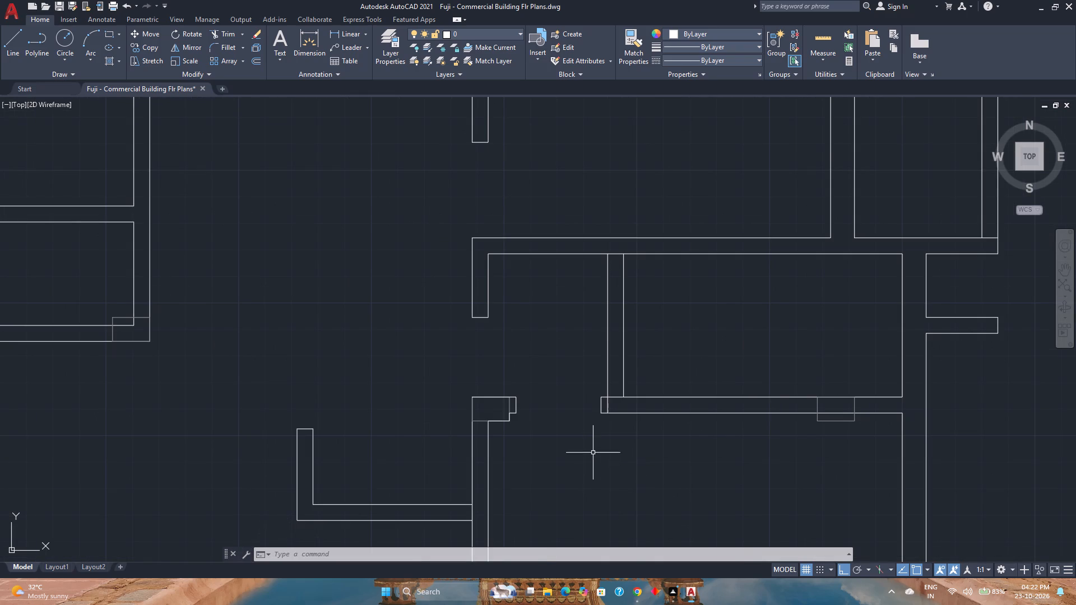
pyautogui.scroll(-2, 593, 450)
pyautogui.middleClick(630, 483)
pyautogui.moveTo(628, 480); pyautogui.dragTo(559, 372, button='middle')
pyautogui.moveTo(557, 369); pyautogui.dragTo(553, 364, button='middle')
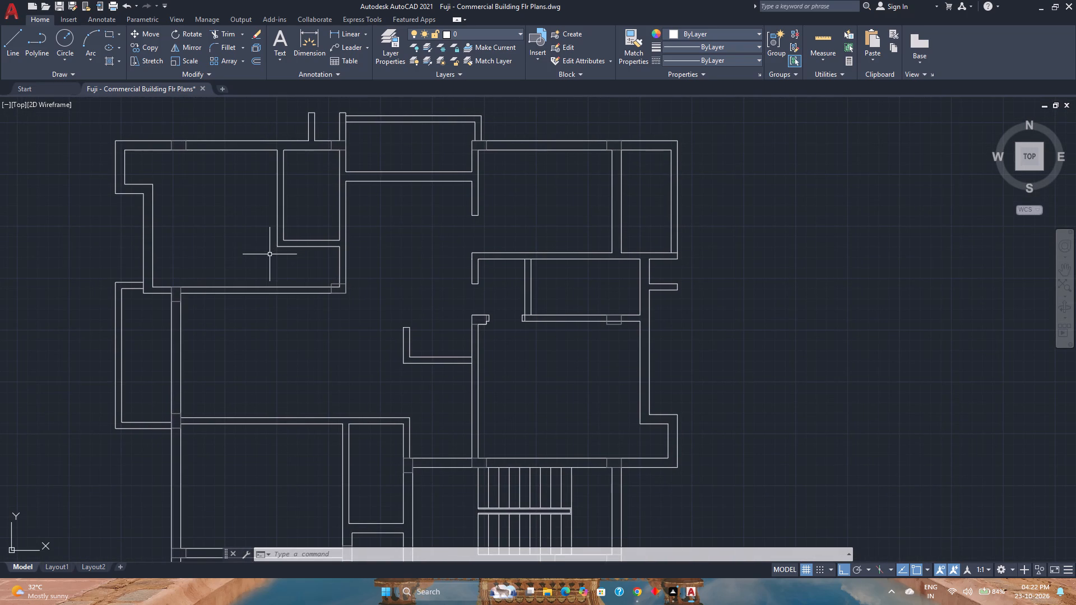
pyautogui.scroll(1, 596, 317)
pyautogui.scroll(-2, 596, 317)
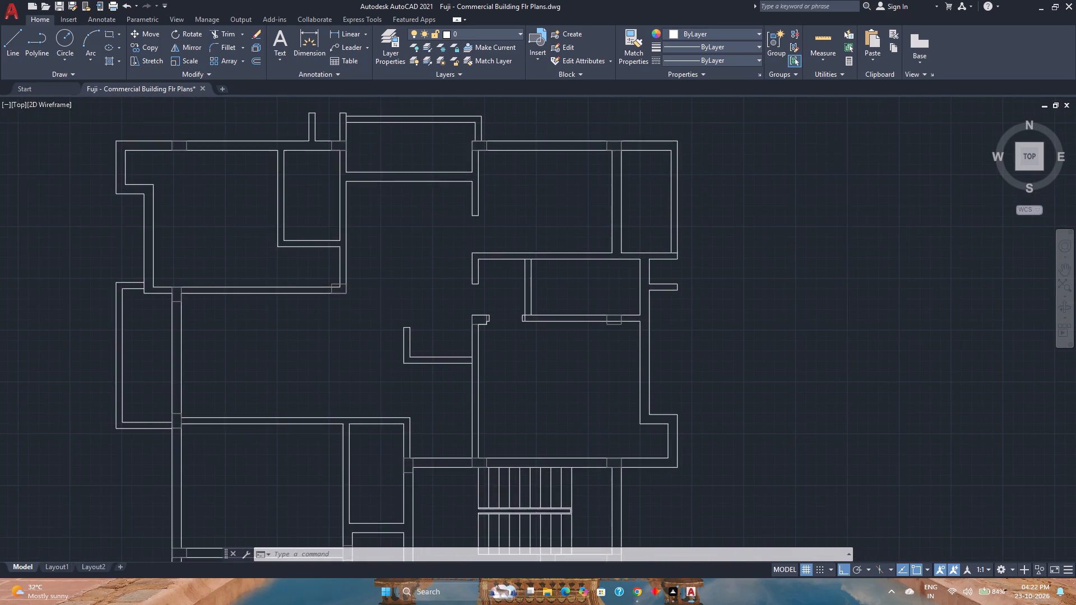
pyautogui.scroll(-1, 596, 353)
pyautogui.scroll(1, 585, 471)
pyautogui.moveTo(577, 471); pyautogui.dragTo(457, 401, button='middle')
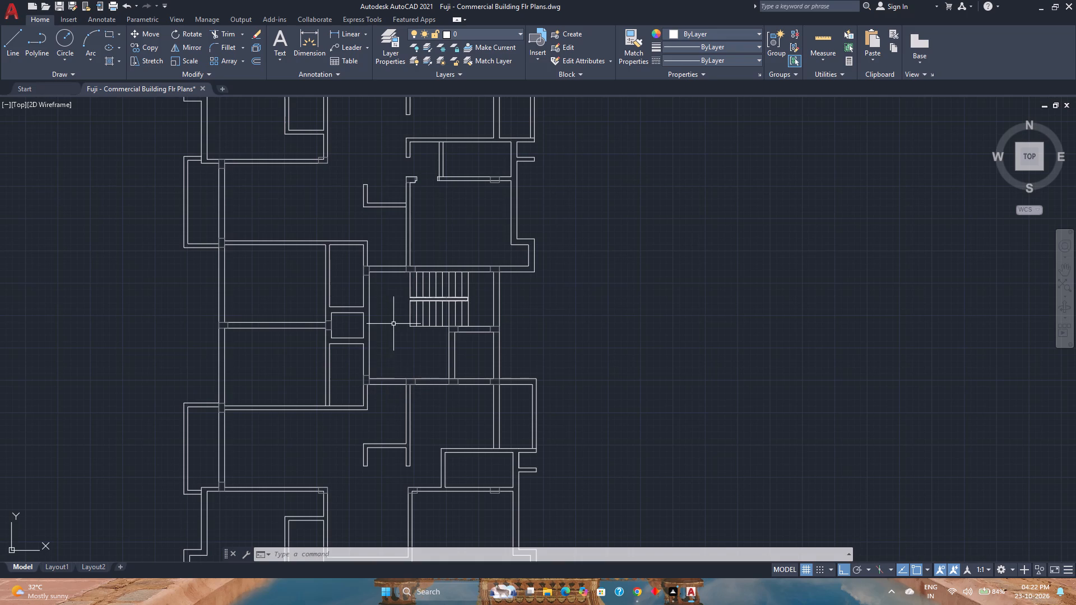
pyautogui.scroll(2, 383, 393)
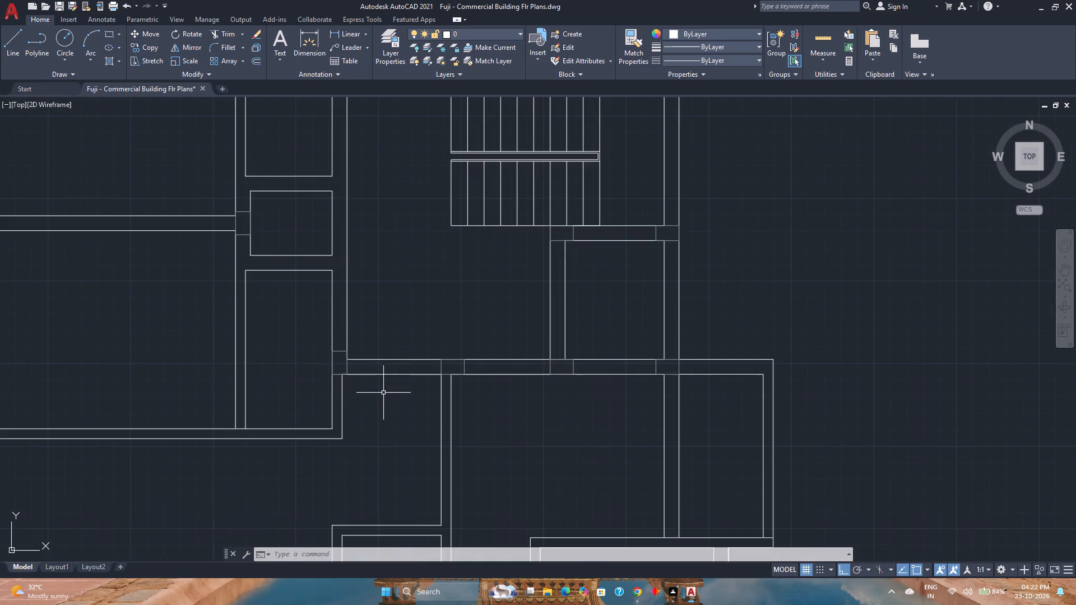
pyautogui.scroll(2, 383, 393)
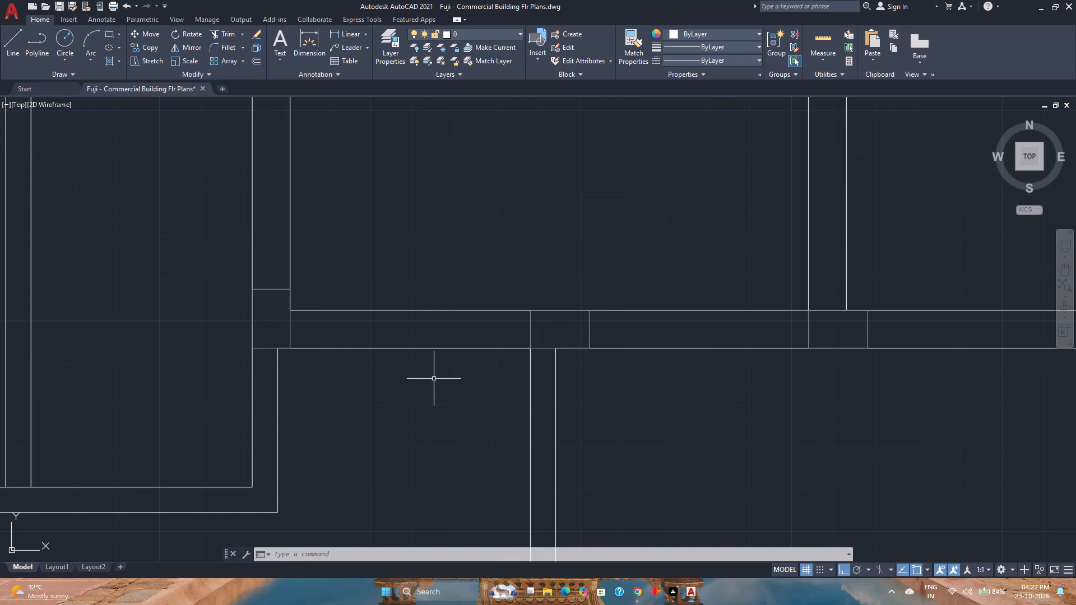
pyautogui.click(824, 41)
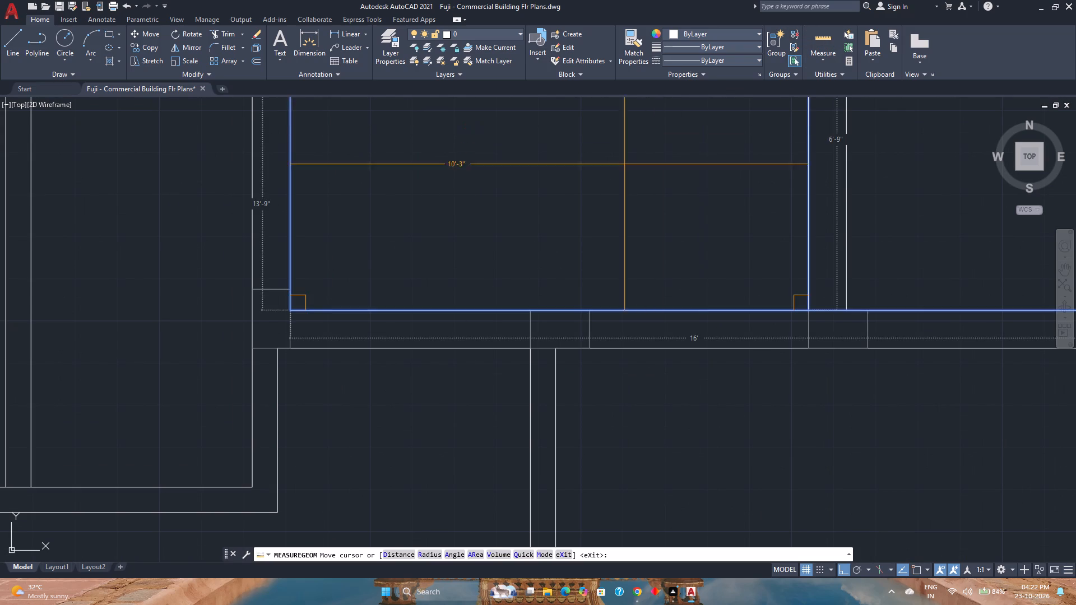
pyautogui.press('Escape')
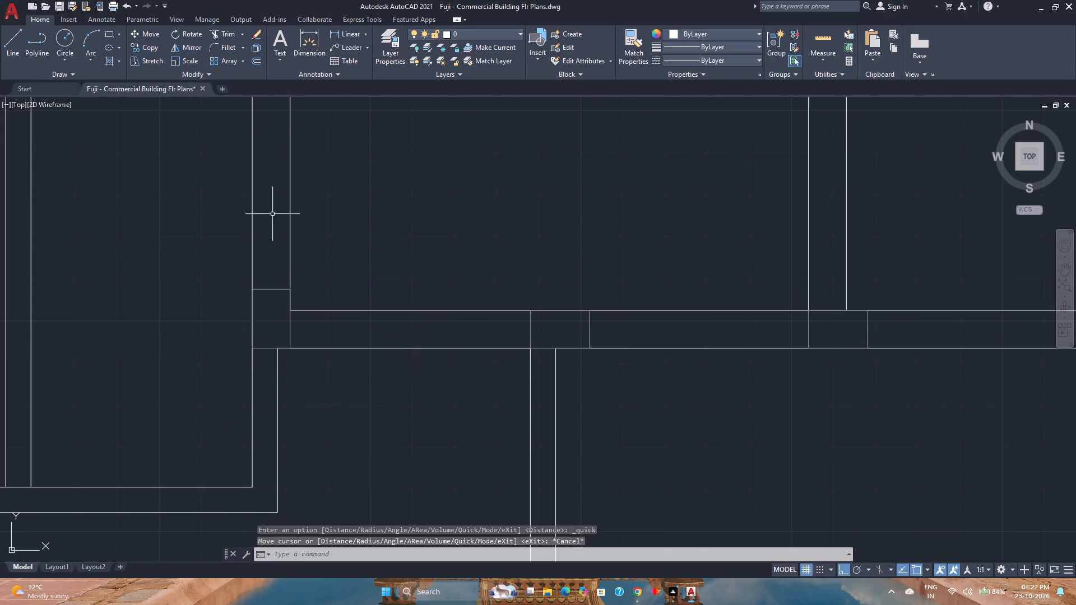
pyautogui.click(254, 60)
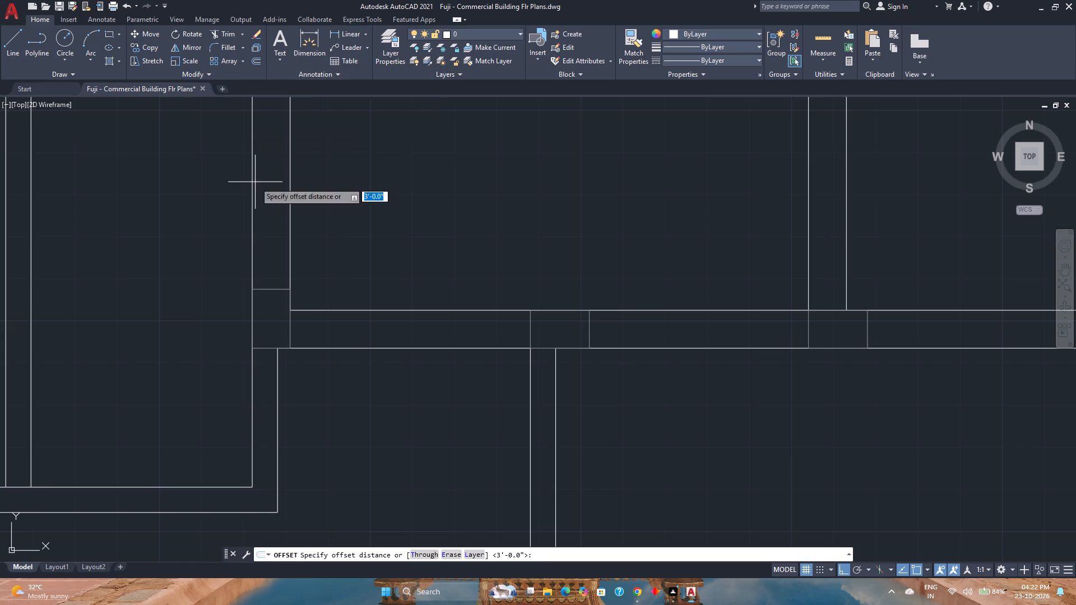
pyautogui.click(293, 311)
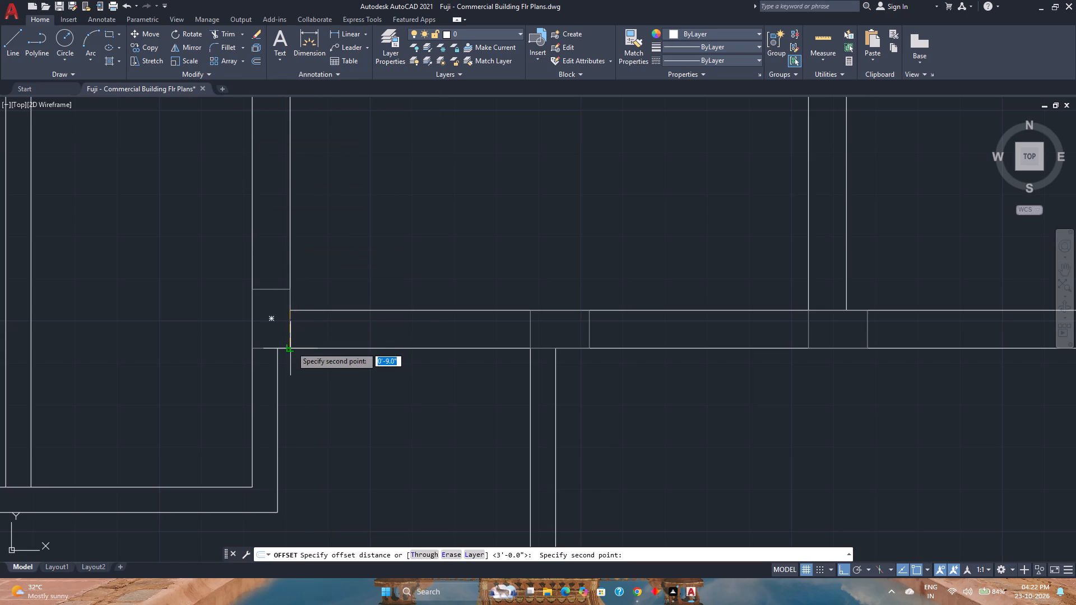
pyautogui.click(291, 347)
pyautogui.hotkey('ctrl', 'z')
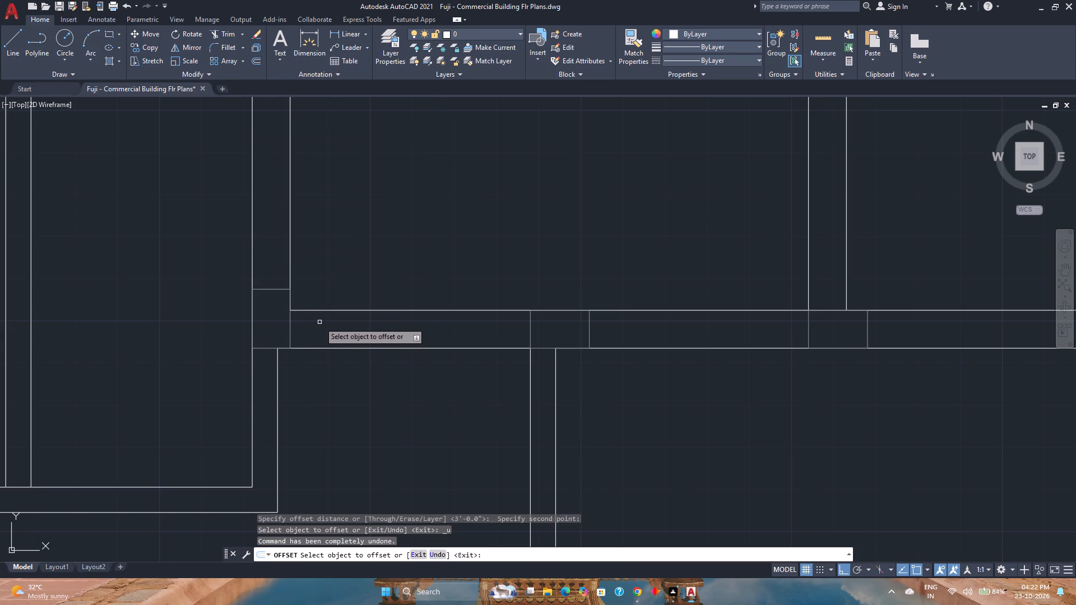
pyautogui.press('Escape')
# Draw a line across the stair lobby's south wall thickness at the southwest column's east face.
pyautogui.click(15, 53)
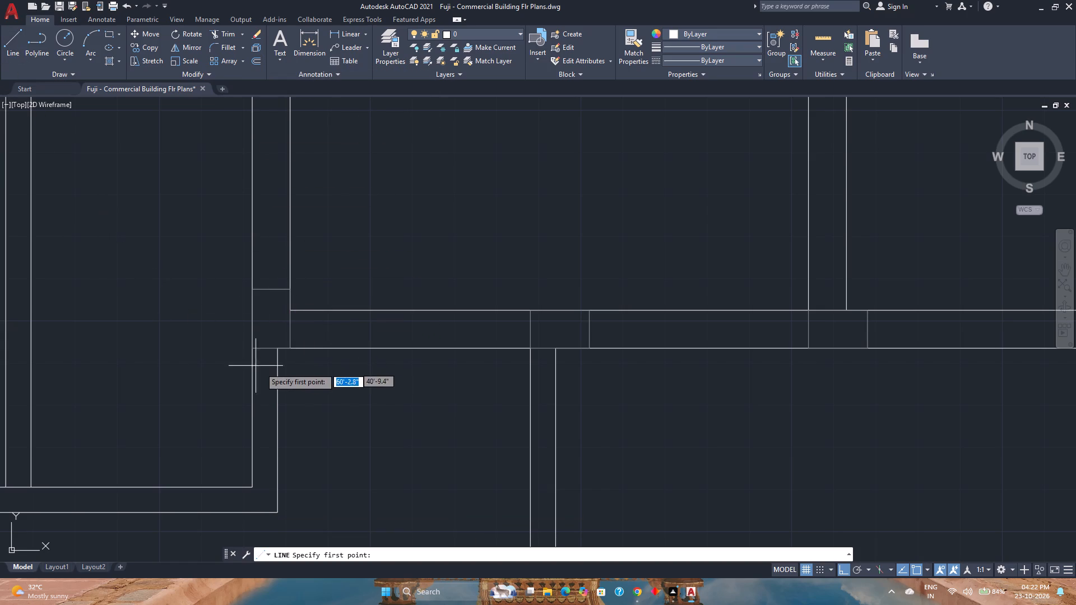
pyautogui.click(289, 309)
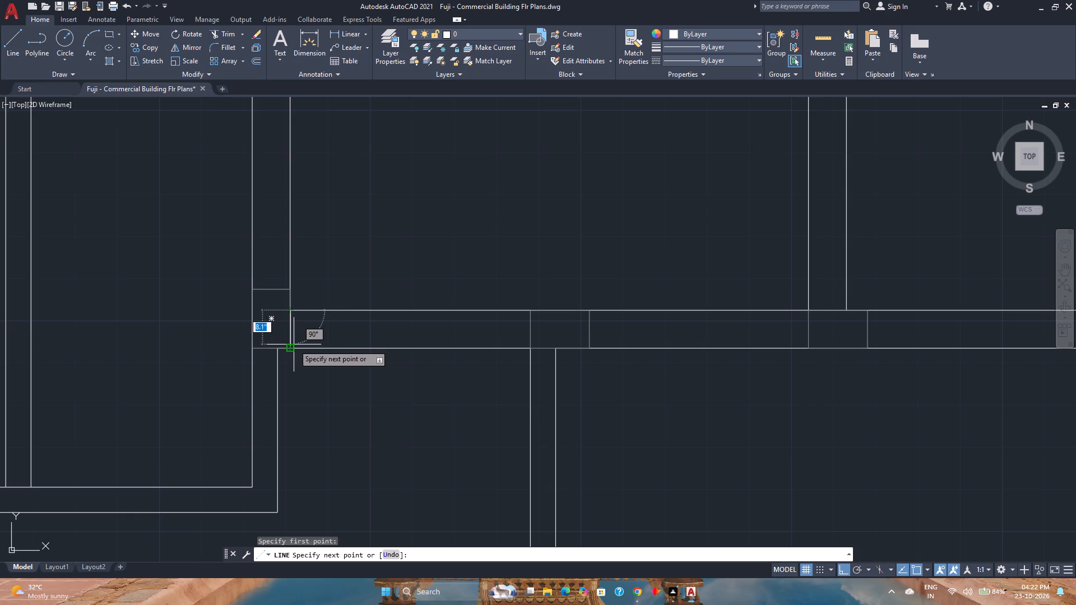
pyautogui.click(288, 345)
pyautogui.press('Escape')
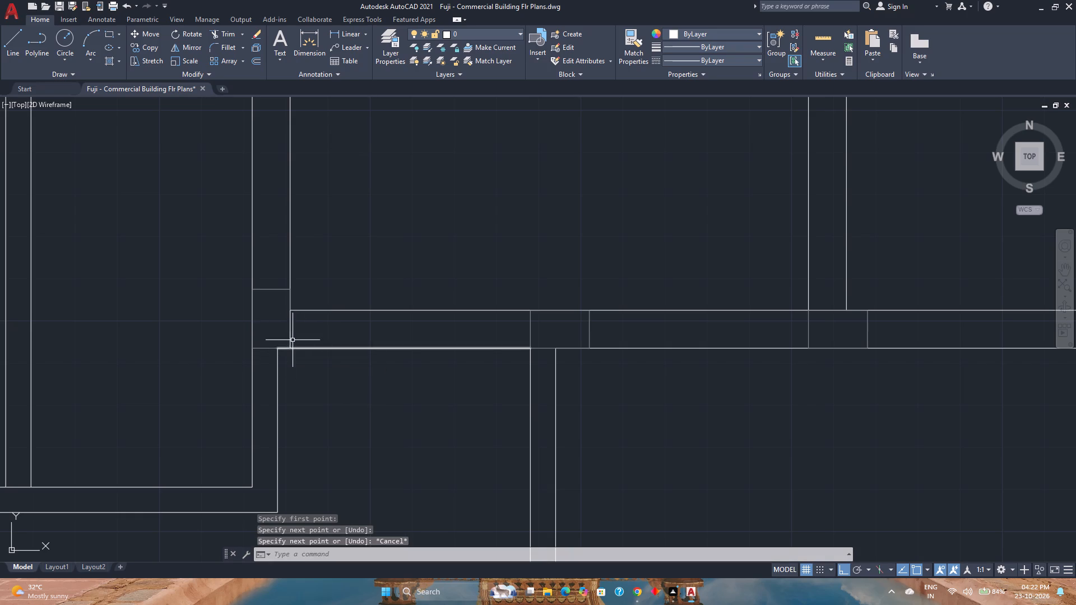
# Move the new line 3" east along the lobby's south wall to form the first door jamb.
pyautogui.click(290, 334)
pyautogui.press('m')
pyautogui.press('Return')
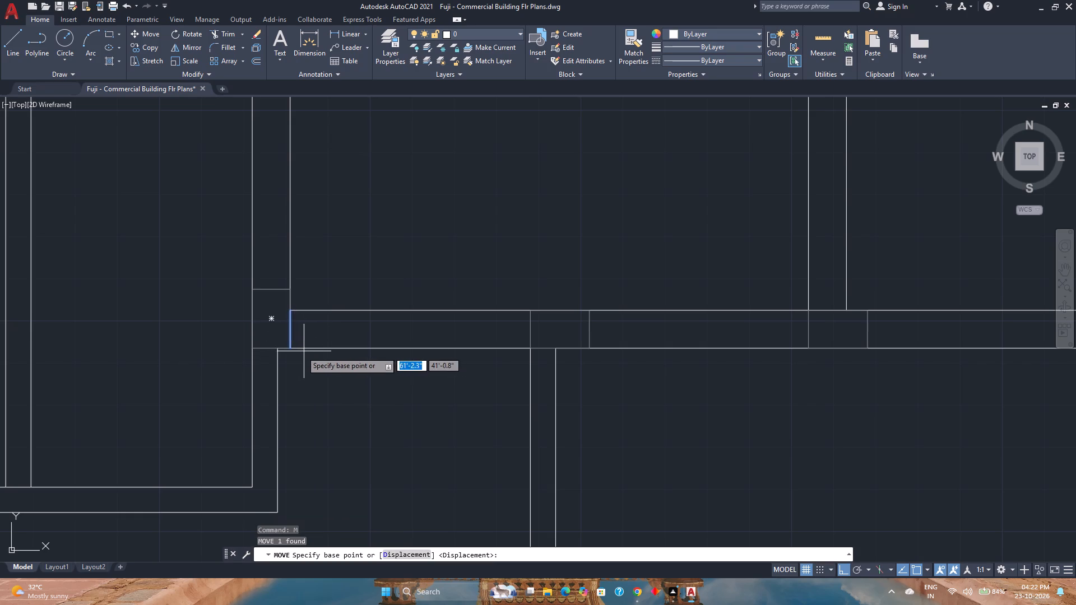
pyautogui.click(287, 350)
pyautogui.press('3')
pyautogui.press('Return')
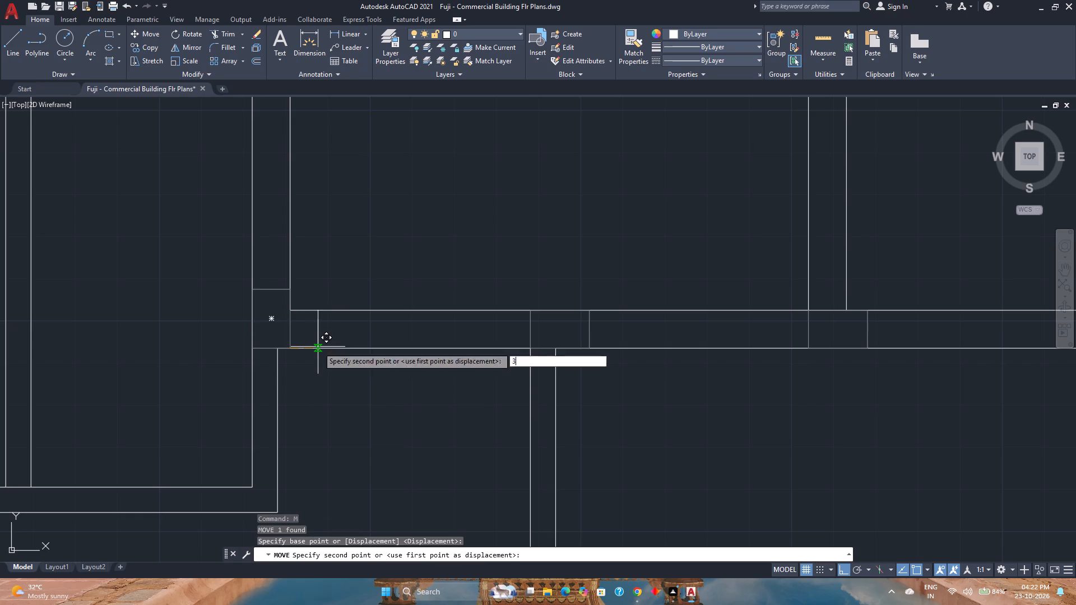
# Offset the jamb line 3'3" east along the lobby's south wall to mark the other side of the door opening.
pyautogui.click(255, 65)
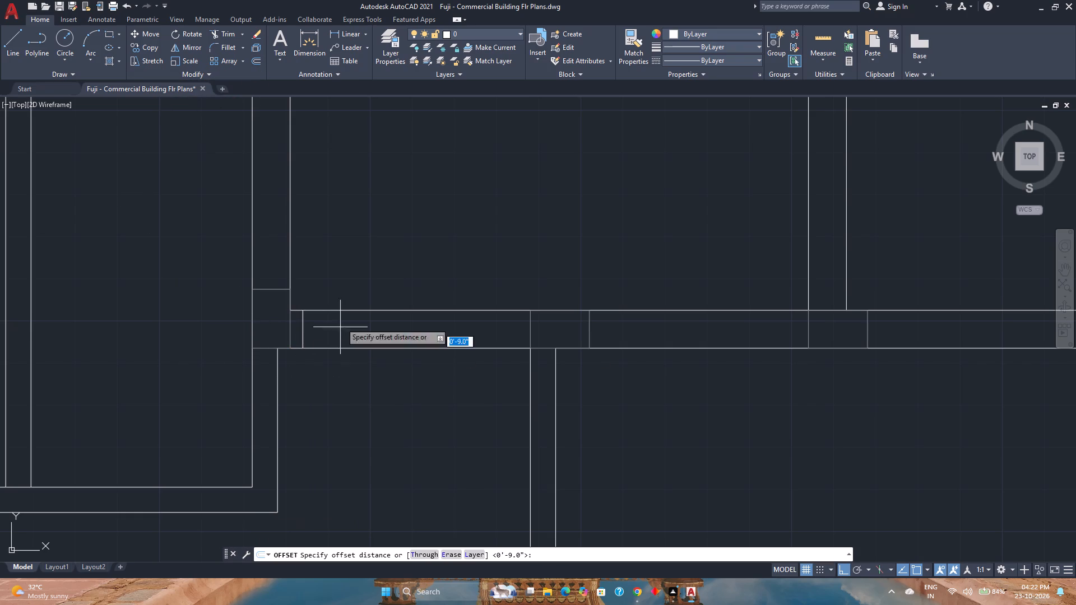
pyautogui.press('3')
pyautogui.press("'")
pyautogui.press('Return')
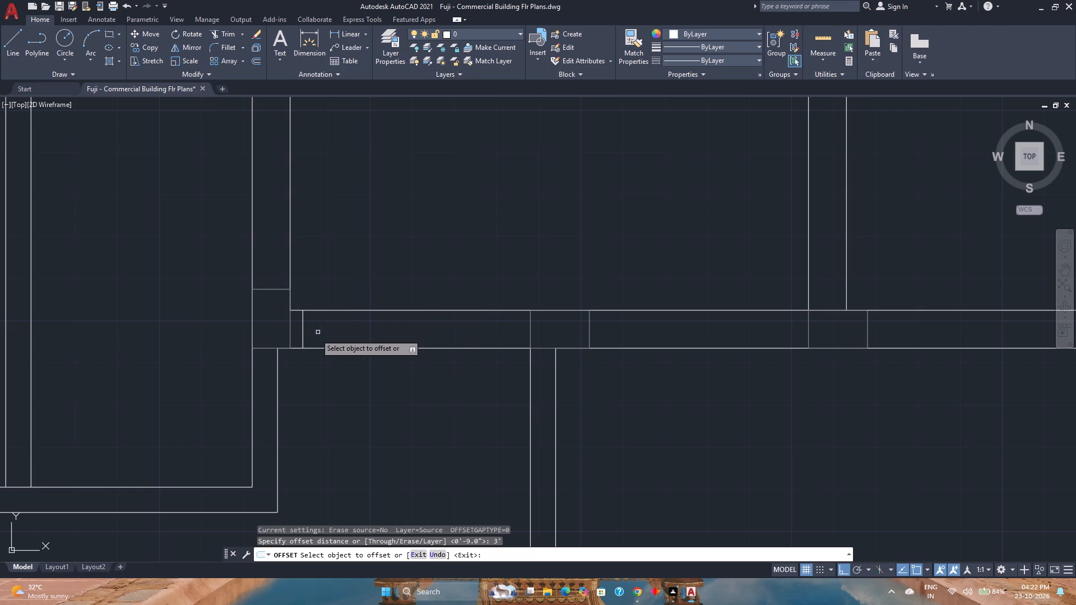
pyautogui.click(302, 331)
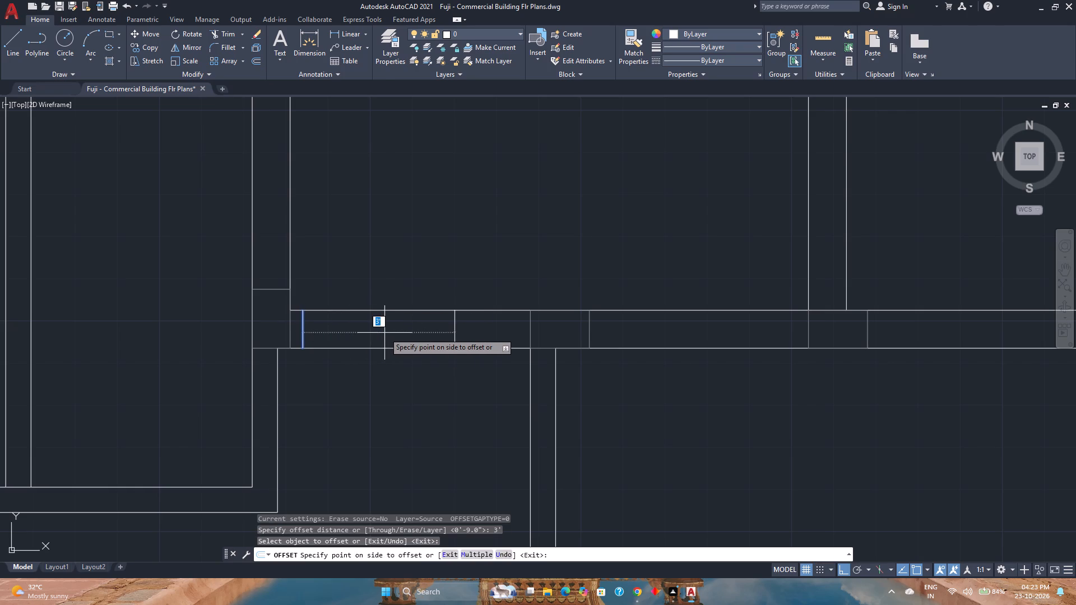
pyautogui.write('3\'3"')
pyautogui.press('Return')
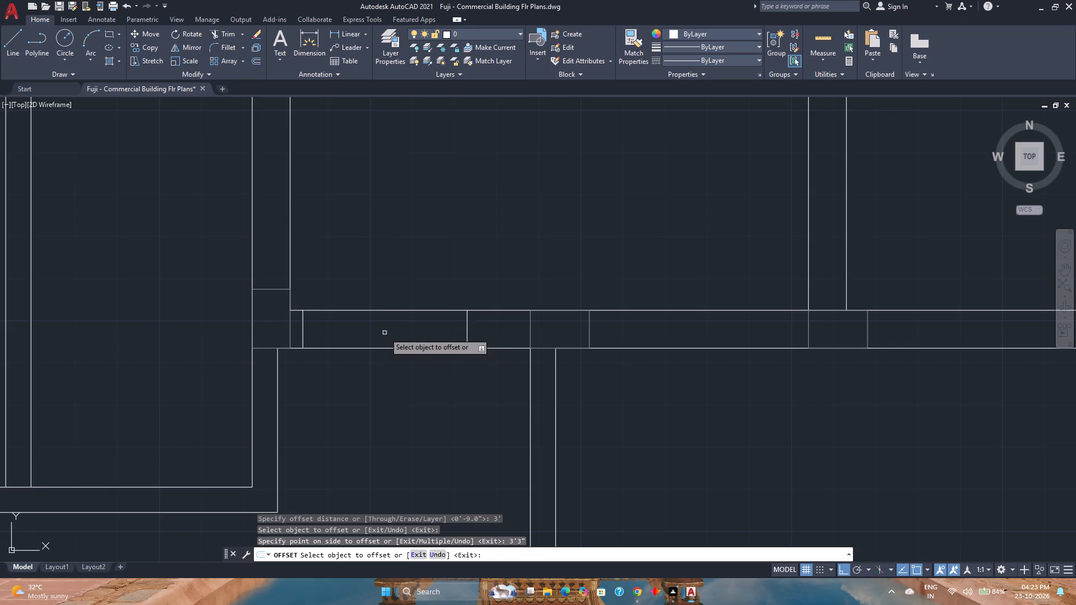
pyautogui.press('Escape')
# Trim both wall lines between the two jambs to open the doorway in the stair lobby's south wall.
pyautogui.write('tr')
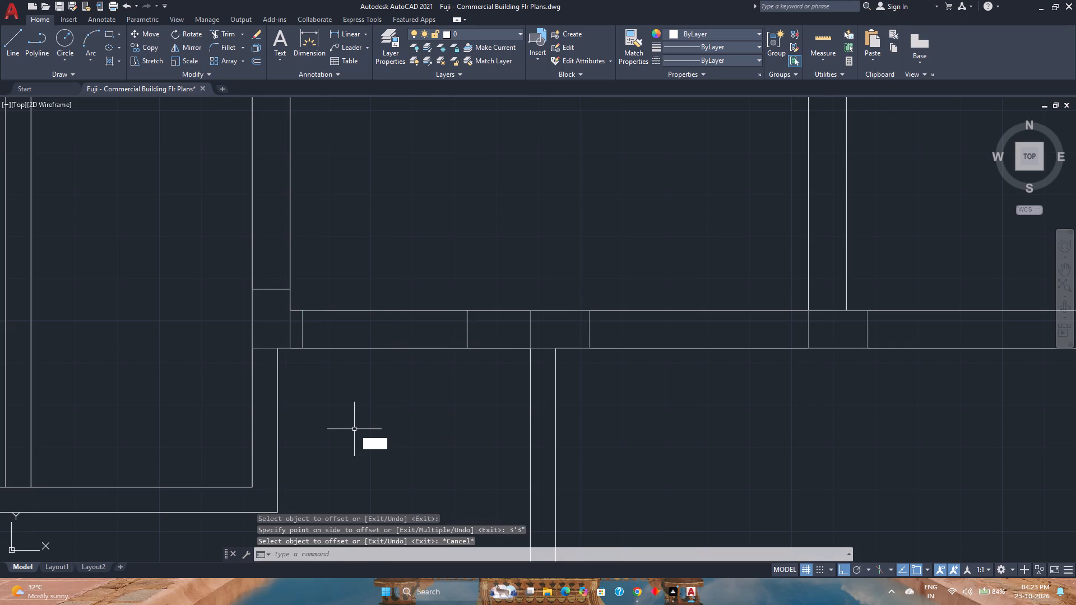
pyautogui.press('Return')
pyautogui.click(393, 383)
pyautogui.click(388, 278)
pyautogui.press('Escape')
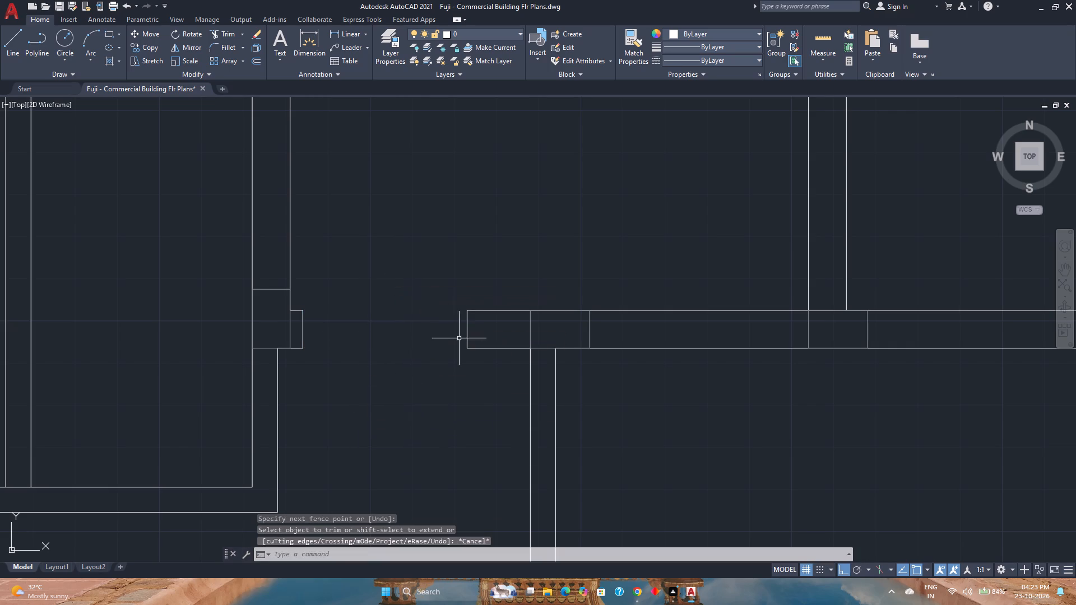
# Copy both door jamb lines from the lobby's south wall to its north wall, aligned with the northwest column's east face.
pyautogui.click(471, 334)
pyautogui.click(299, 328)
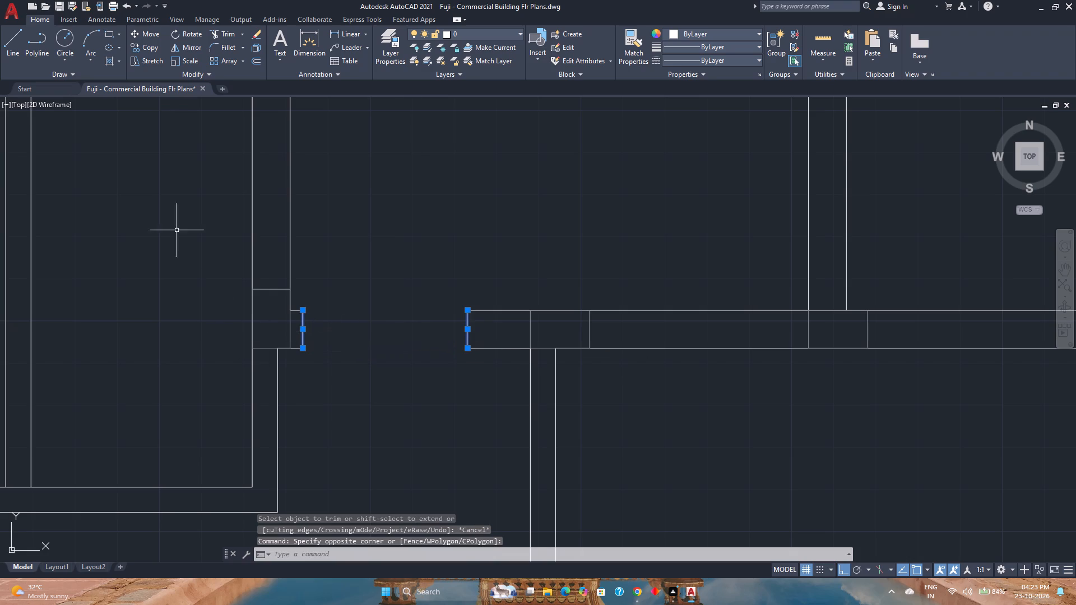
pyautogui.click(145, 46)
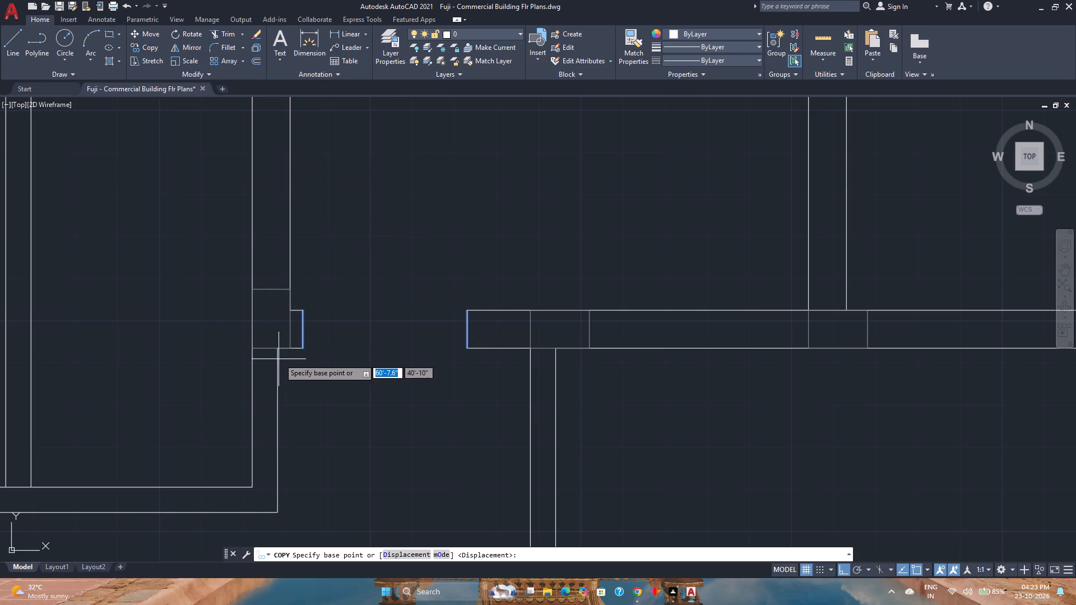
pyautogui.click(286, 347)
pyautogui.scroll(-4, 287, 343)
pyautogui.moveTo(304, 288); pyautogui.dragTo(384, 410, button='middle')
pyautogui.scroll(2, 375, 375)
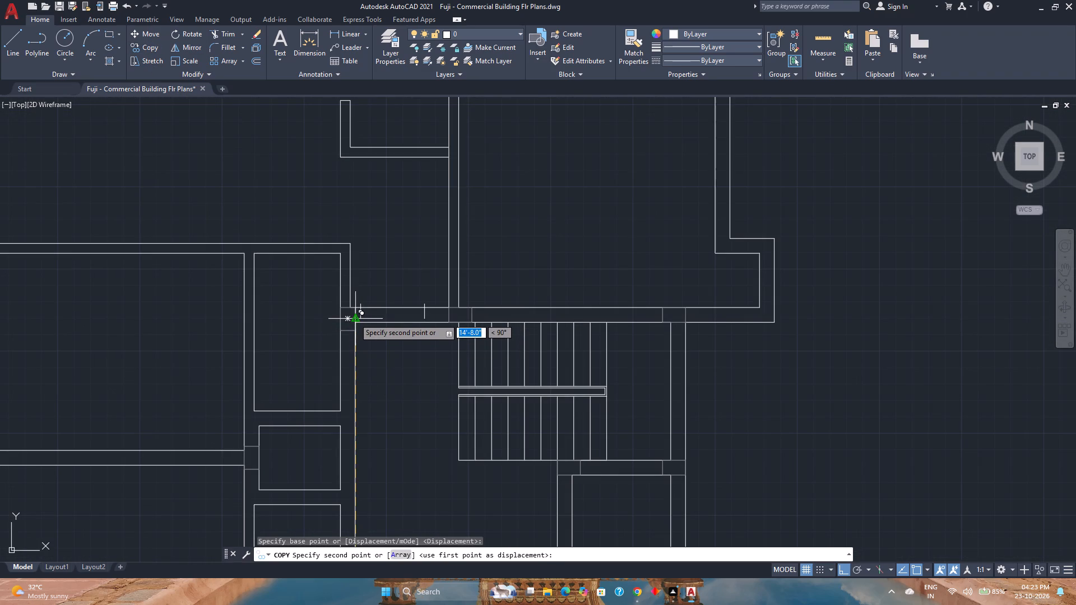
pyautogui.scroll(3, 354, 323)
pyautogui.click(354, 319)
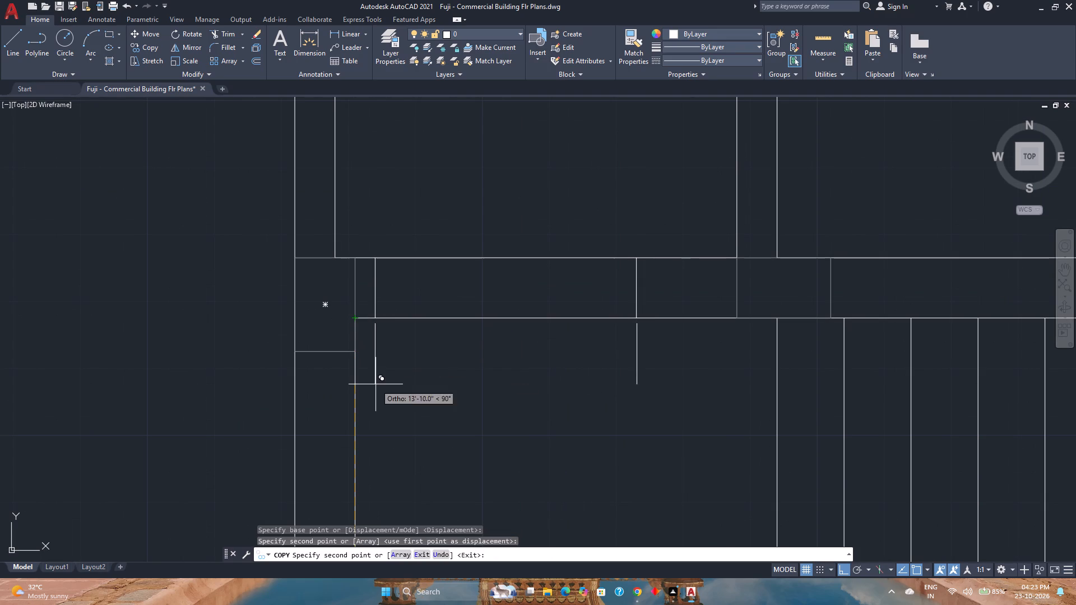
pyautogui.press('Escape')
# Trim both wall lines between the copied jambs to open the doorway in the lobby's north wall.
pyautogui.write('tr')
pyautogui.press('Return')
pyautogui.click(422, 238)
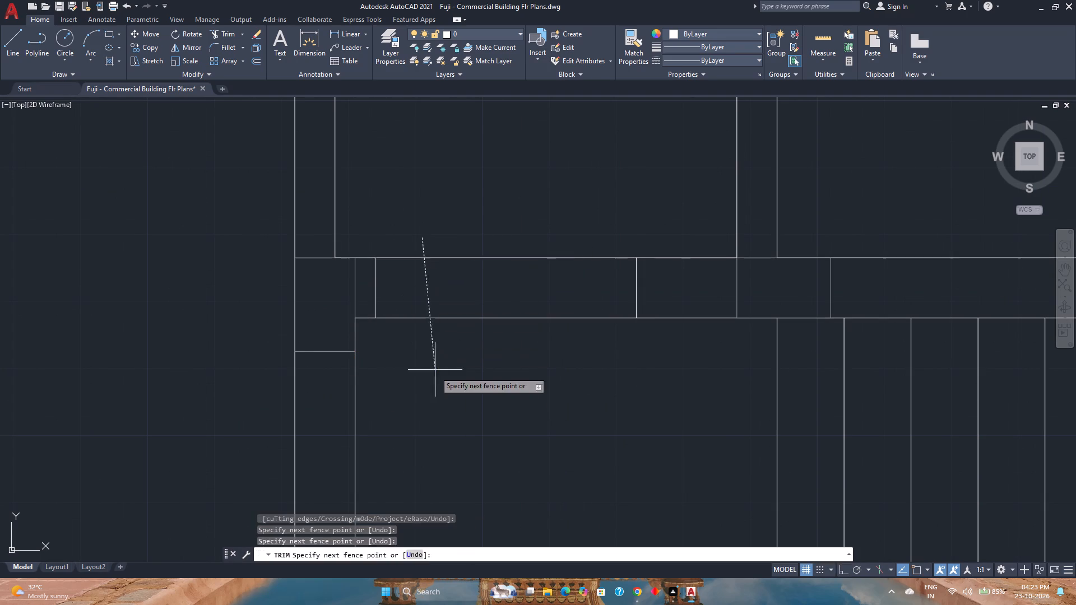
pyautogui.click(435, 374)
pyautogui.press('Escape')
# Examine the floor plan down to the southwest room and quick-measure around the column at that room's northeast corner.
pyautogui.scroll(-2, 435, 377)
pyautogui.scroll(4, 405, 314)
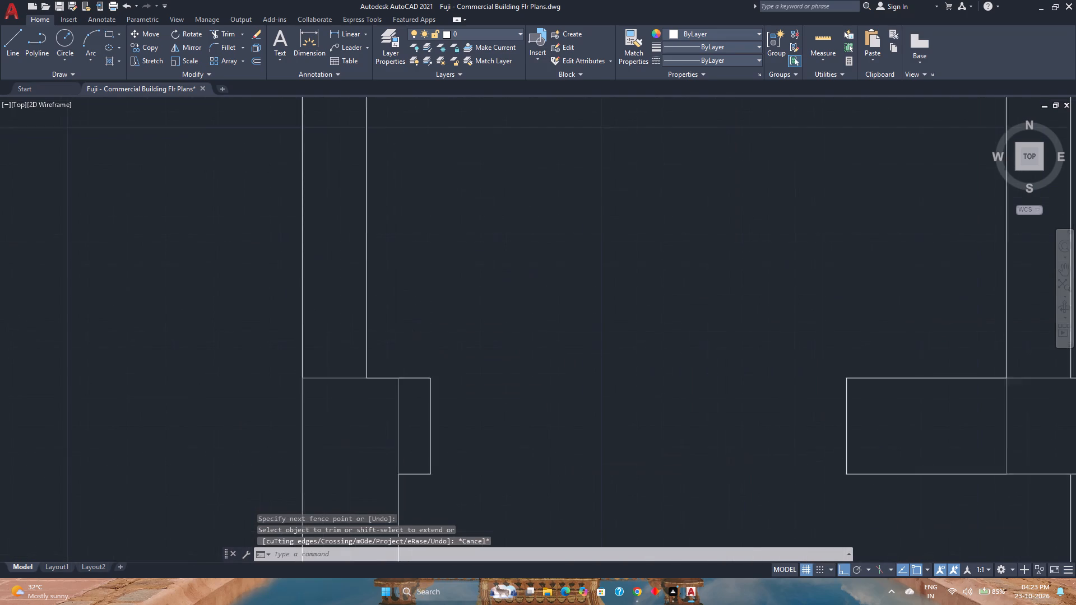
pyautogui.scroll(-4, 420, 363)
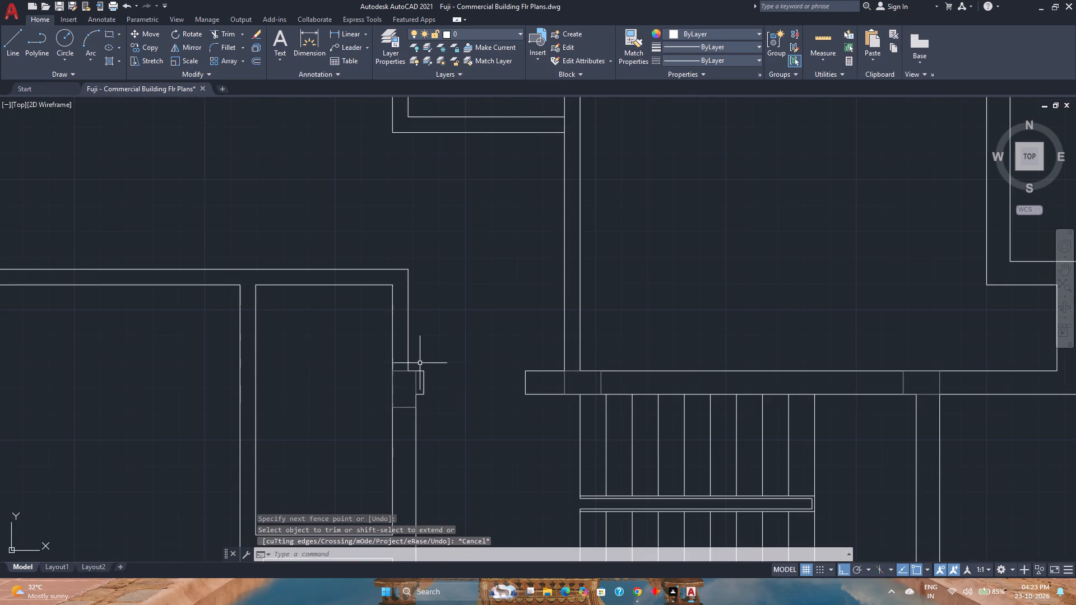
pyautogui.scroll(-4, 571, 379)
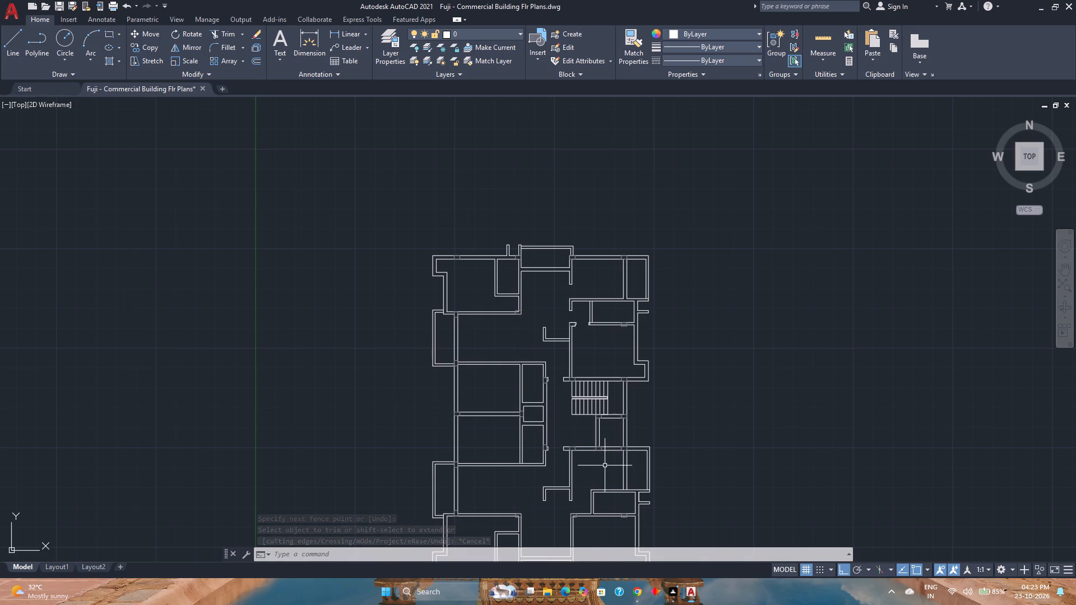
pyautogui.moveTo(614, 476); pyautogui.dragTo(608, 375, button='middle')
pyautogui.middleClick(608, 372)
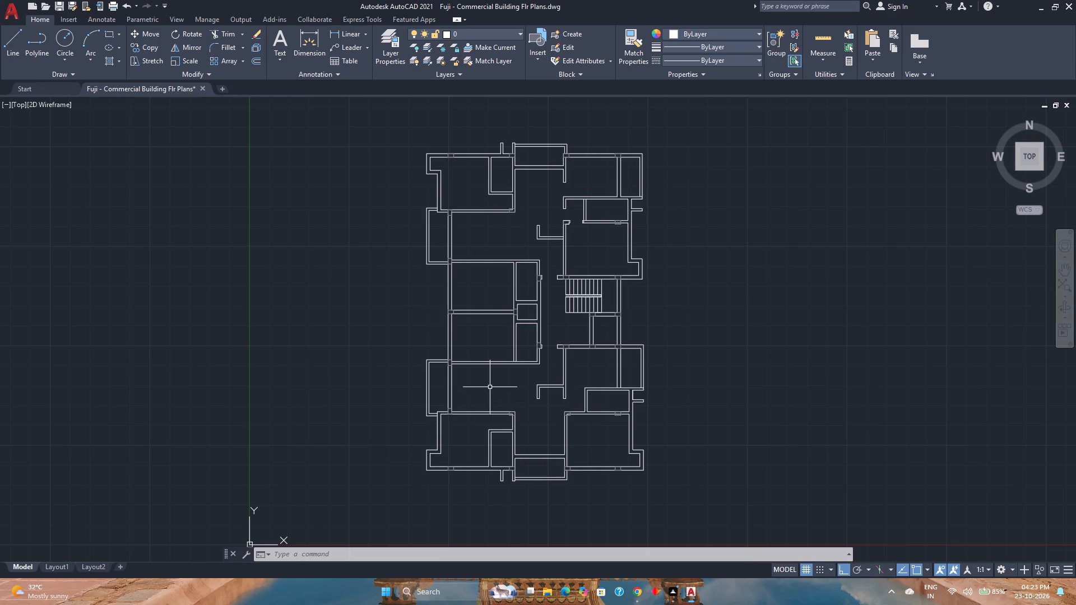
pyautogui.scroll(-1, 490, 387)
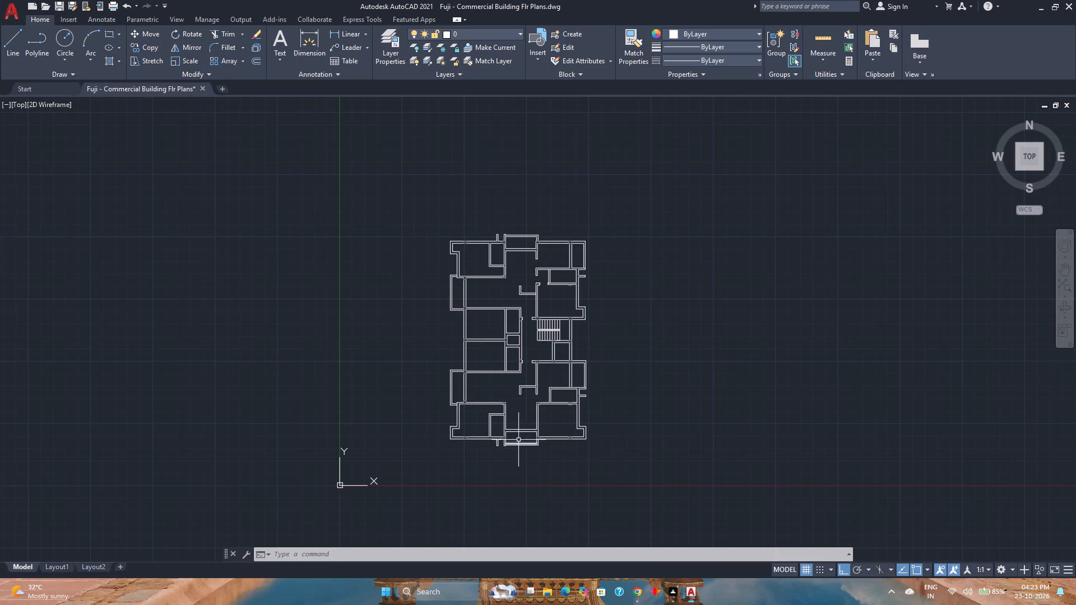
pyautogui.scroll(2, 518, 440)
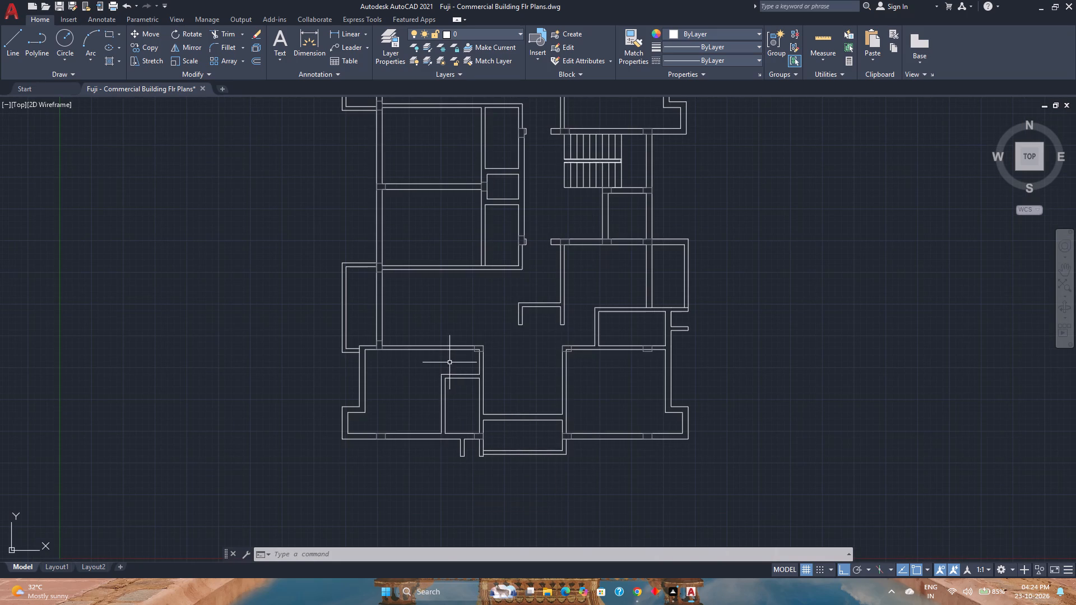
pyautogui.scroll(1, 470, 329)
pyautogui.scroll(3, 494, 381)
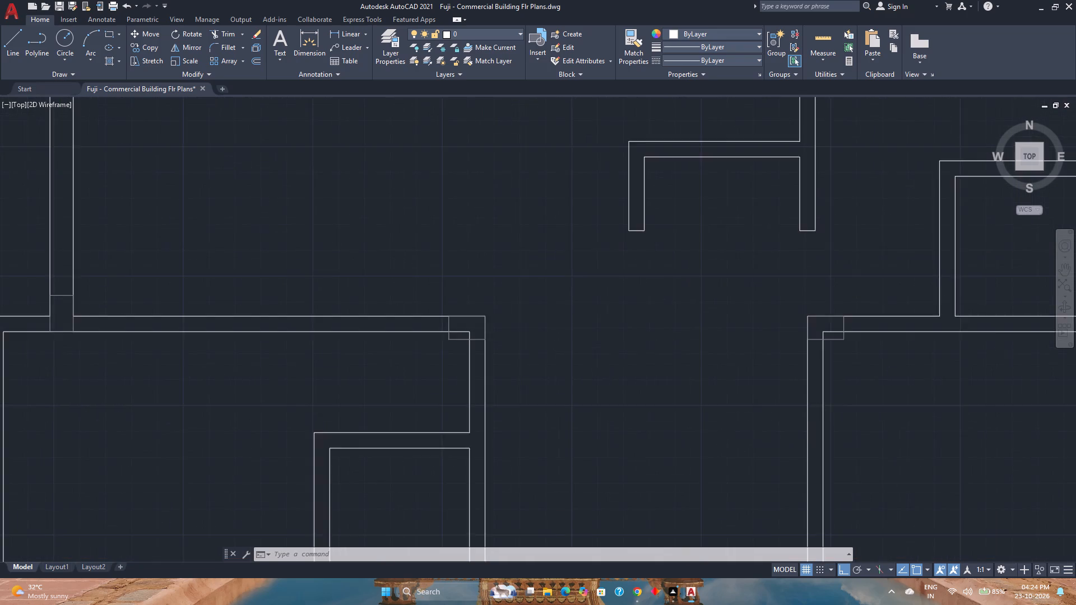
pyautogui.scroll(1, 462, 364)
pyautogui.scroll(-1, 462, 364)
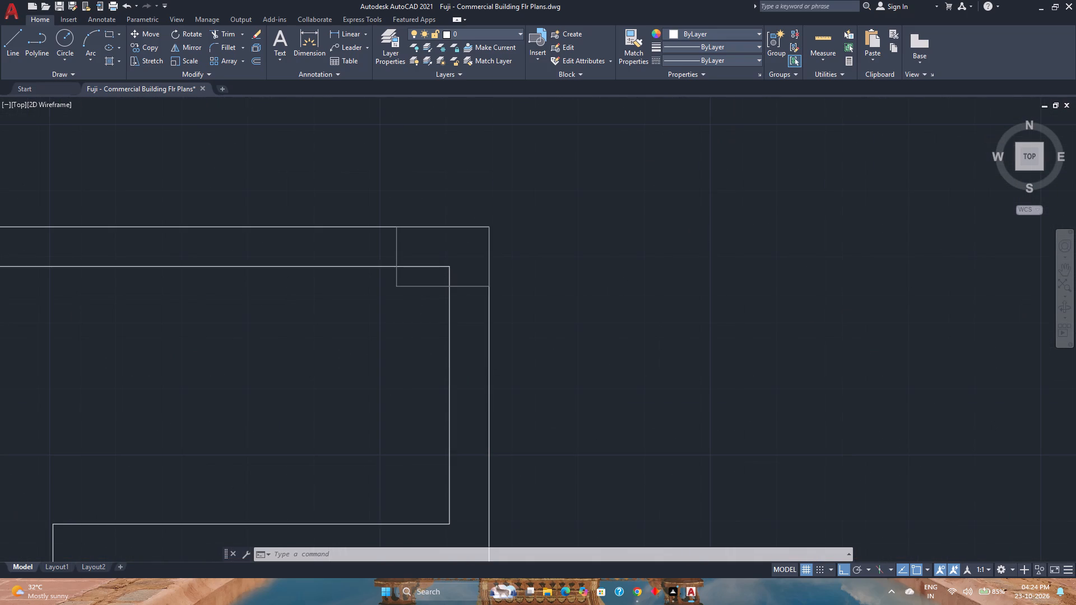
pyautogui.click(824, 28)
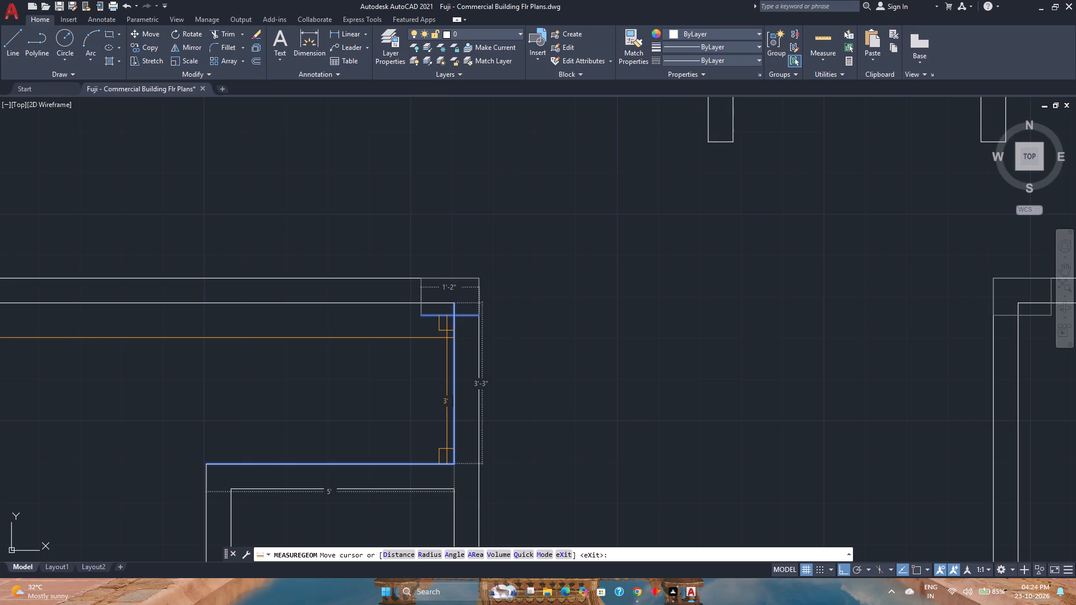
pyautogui.press('Escape')
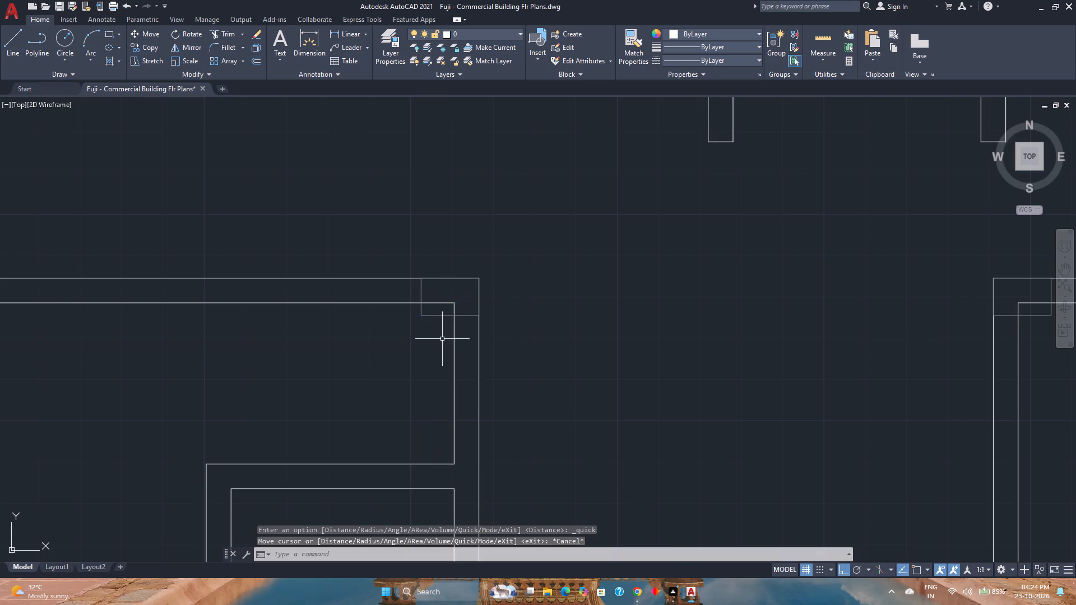
# Draw a line across the southwest room's east wall thickness at the south face of its northeast corner column.
pyautogui.scroll(-1, 442, 339)
pyautogui.click(6, 52)
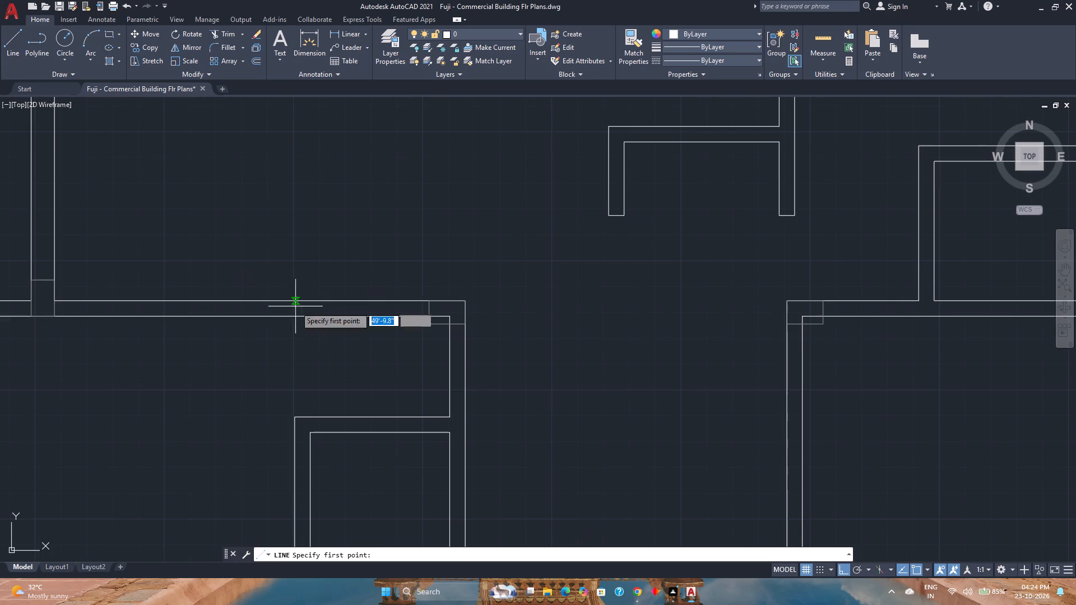
pyautogui.scroll(3, 430, 337)
pyautogui.click(503, 287)
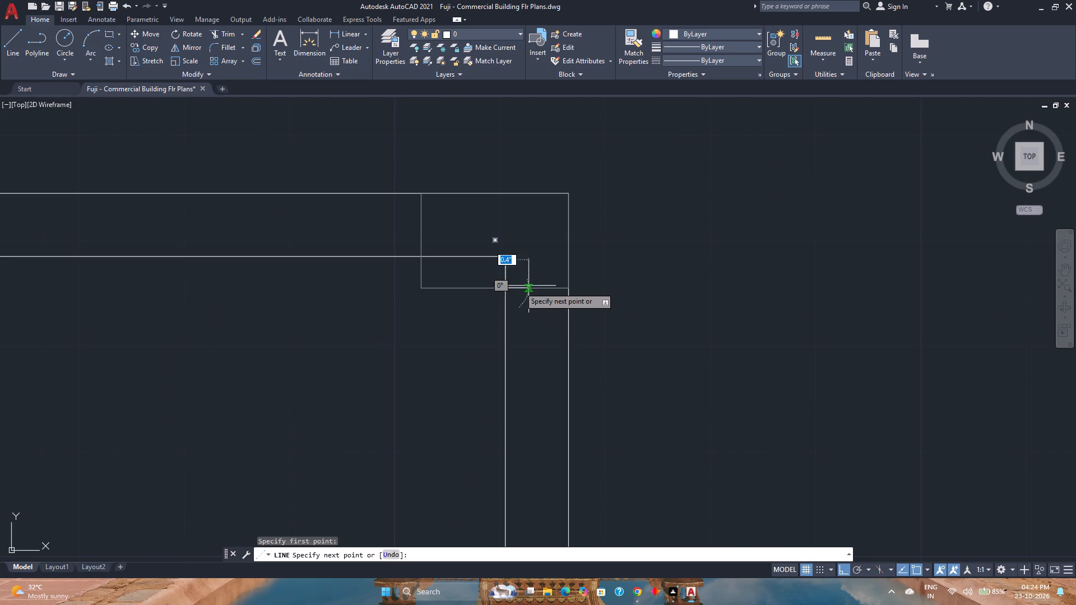
pyautogui.click(568, 287)
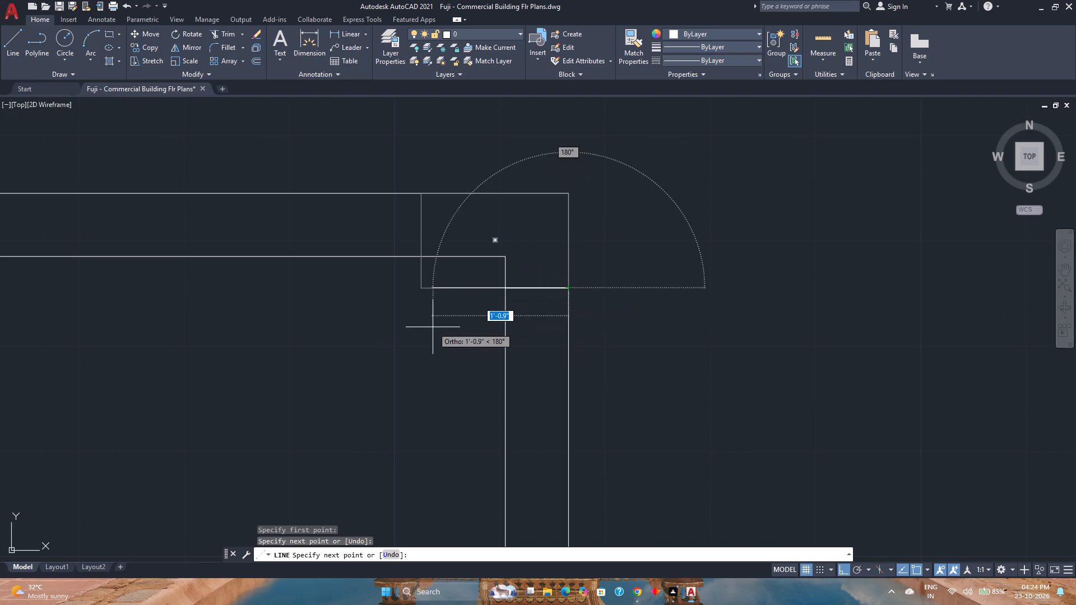
pyautogui.press('Escape')
# Offset the line at the column's south face 3" south to form the first door jamb in the southwest room's east wall.
pyautogui.click(259, 62)
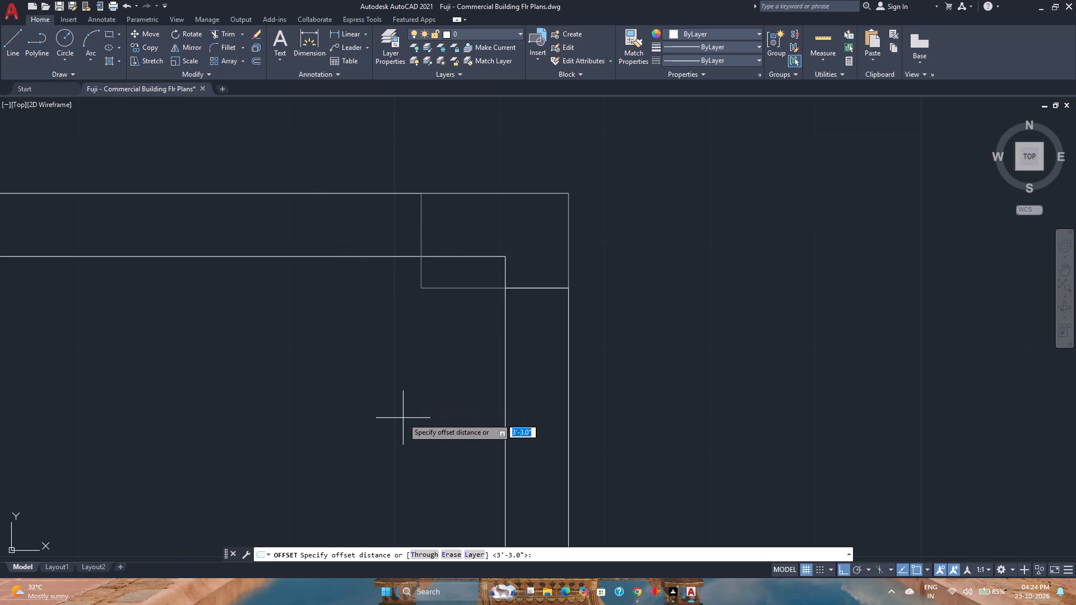
pyautogui.scroll(-5, 403, 418)
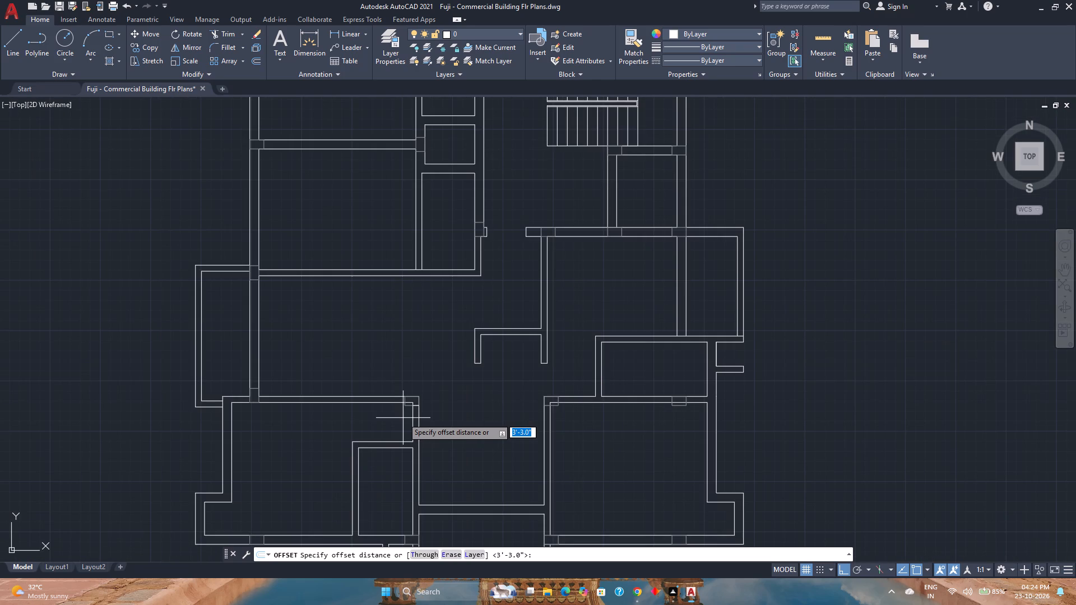
pyautogui.scroll(2, 403, 418)
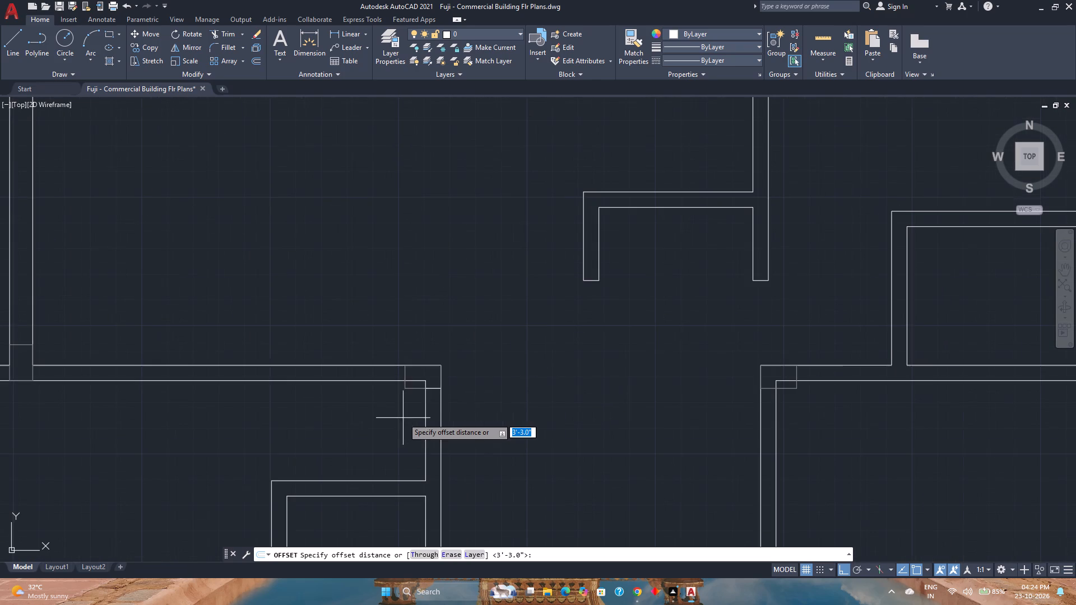
pyautogui.scroll(3, 419, 385)
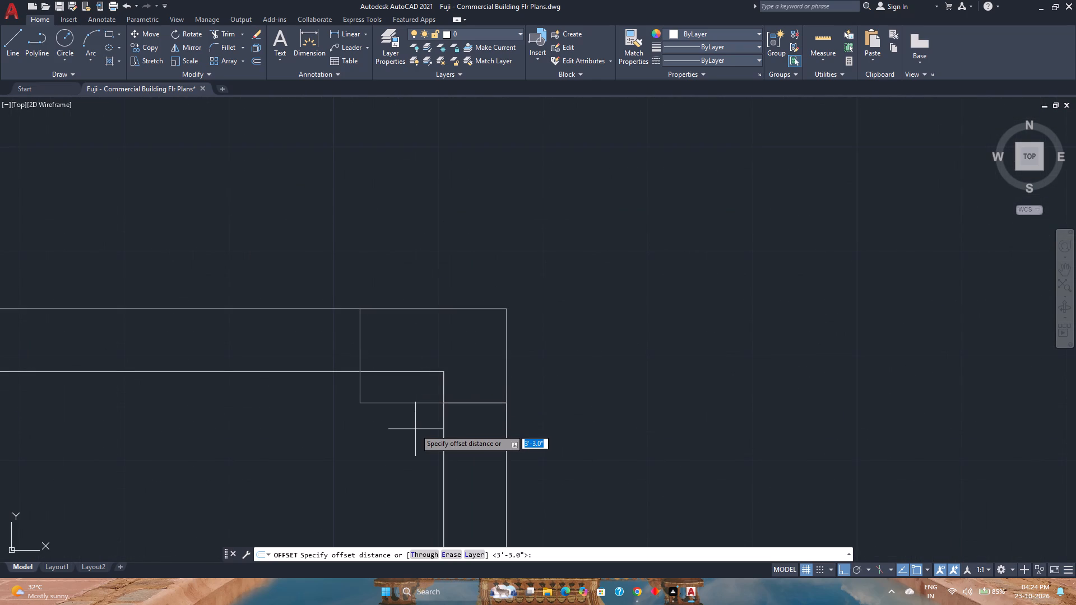
pyautogui.press('3')
pyautogui.press('Return')
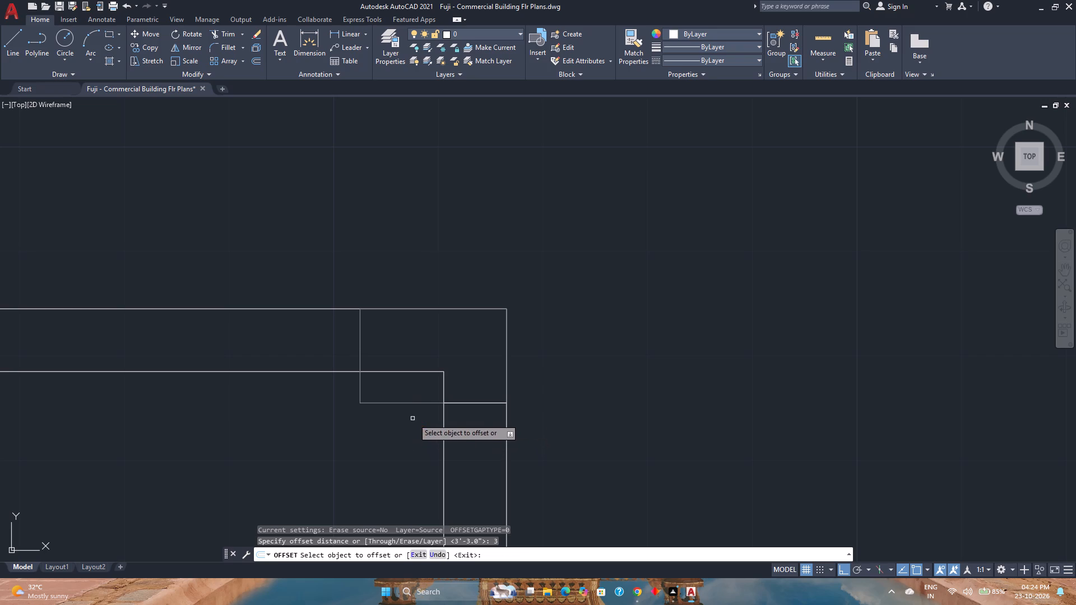
pyautogui.click(464, 404)
pyautogui.click(465, 433)
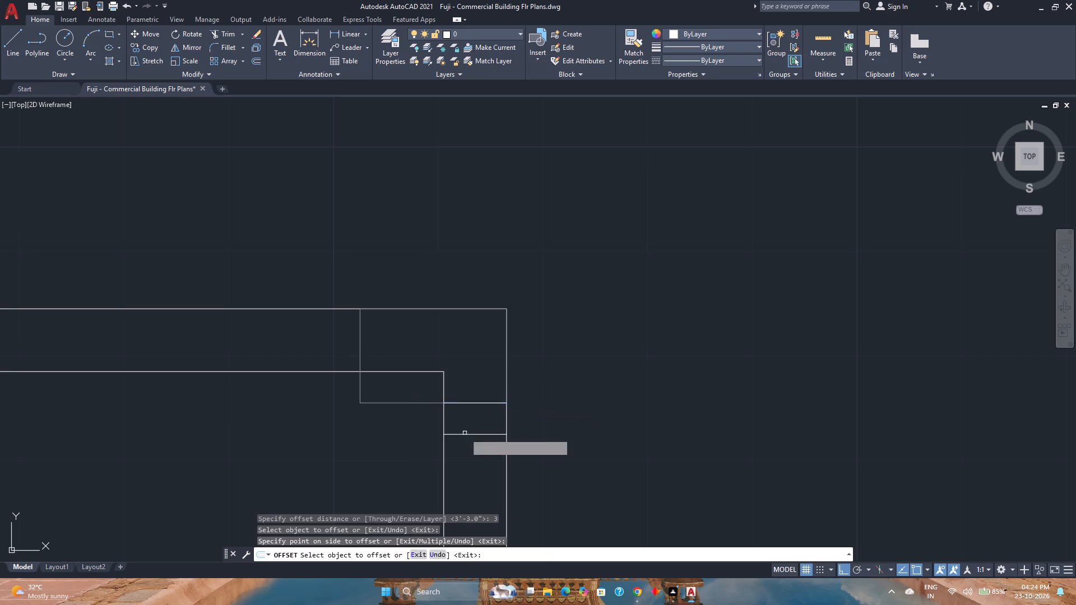
# Offset the new jamb line 2'6" south along the southwest room's east wall to mark the other side of the door opening.
pyautogui.moveTo(477, 459); pyautogui.dragTo(480, 340, button='middle')
pyautogui.middleClick(480, 339)
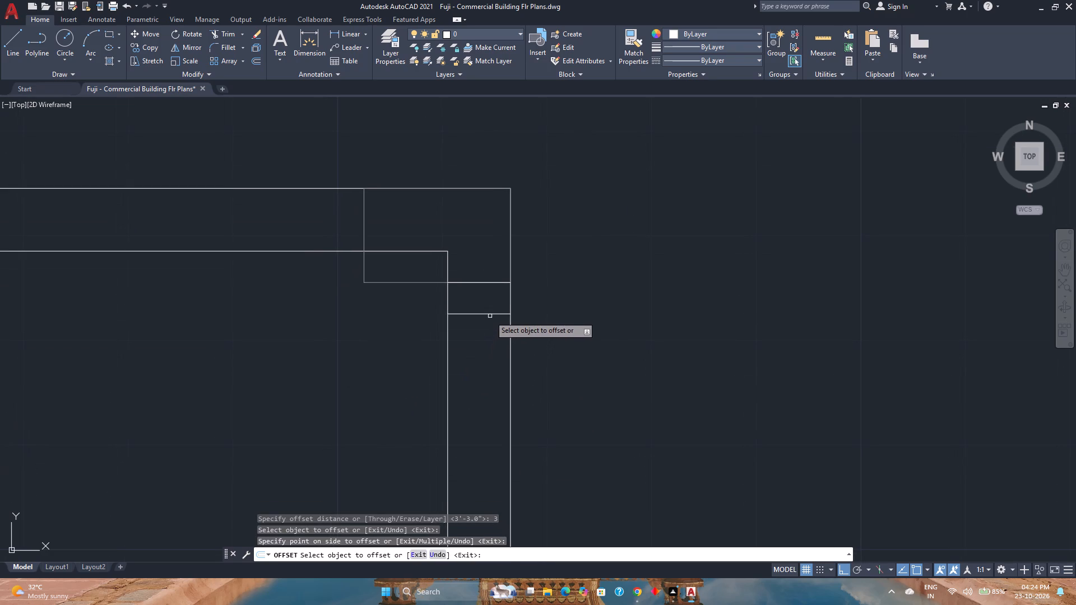
pyautogui.click(490, 315)
pyautogui.press('2')
pyautogui.write('\'6"')
pyautogui.press('Return')
pyautogui.scroll(-3, 483, 359)
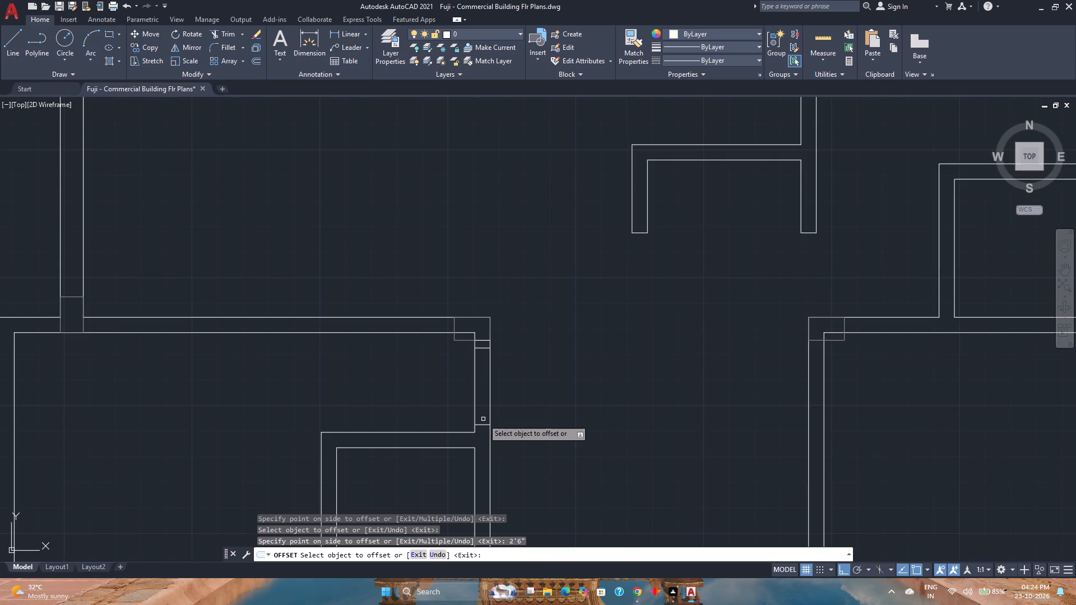
pyautogui.press('Escape')
# Trim both wall lines between the jambs to open the doorway in the southwest room's east wall.
pyautogui.write('tr')
pyautogui.press('Return')
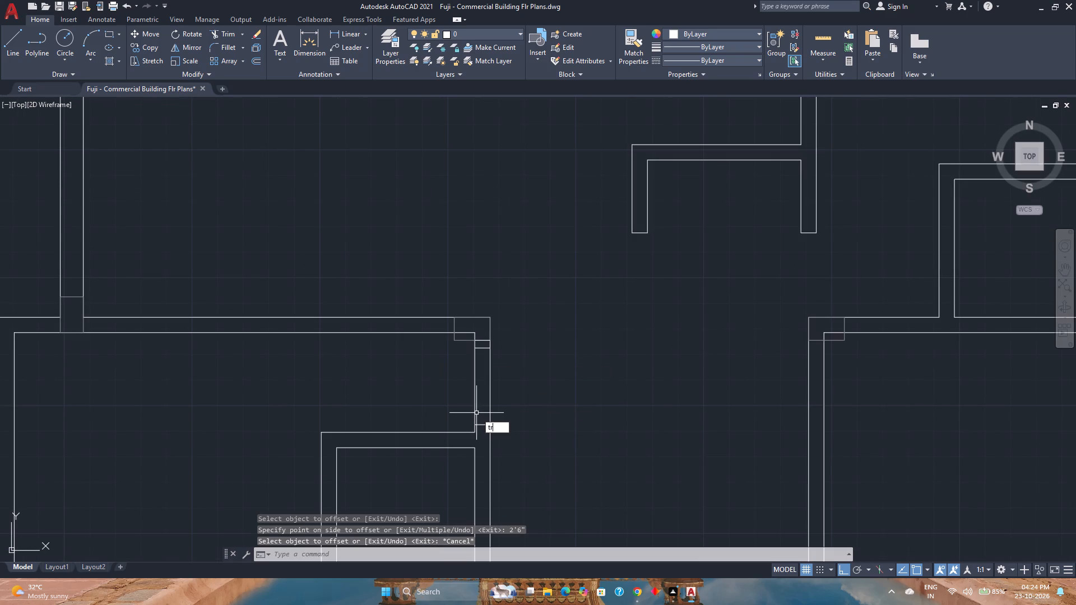
pyautogui.click(504, 385)
pyautogui.click(444, 385)
# Trim the inner wall lines that run through the column at the southwest room's northeast corner.
pyautogui.scroll(2, 464, 374)
pyautogui.moveTo(467, 355); pyautogui.dragTo(475, 356, button='middle')
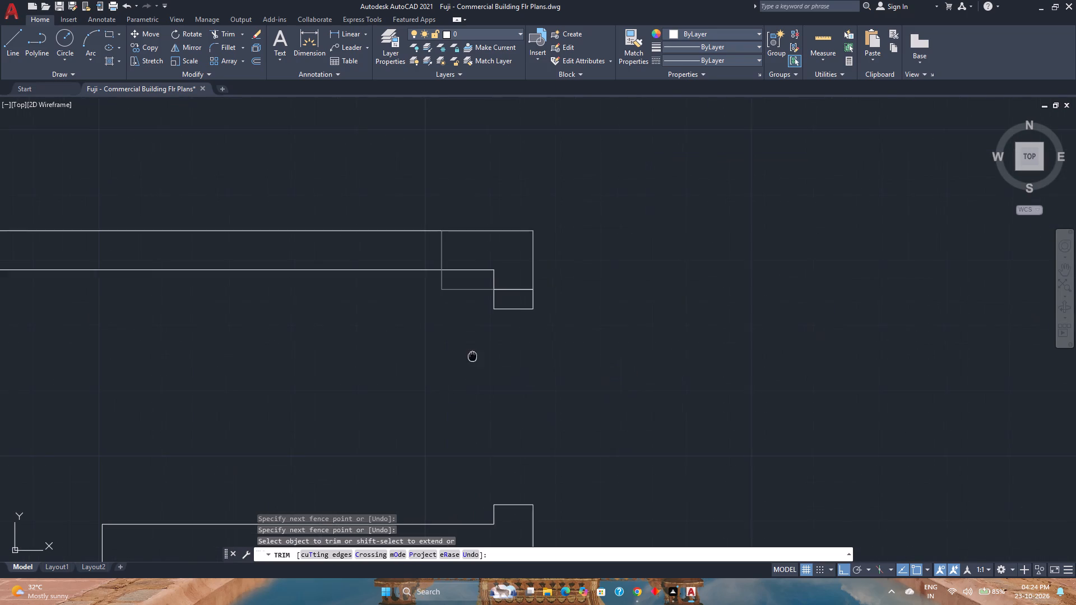
pyautogui.moveTo(475, 356); pyautogui.dragTo(526, 421, button='middle')
pyautogui.moveTo(521, 327); pyautogui.dragTo(523, 332)
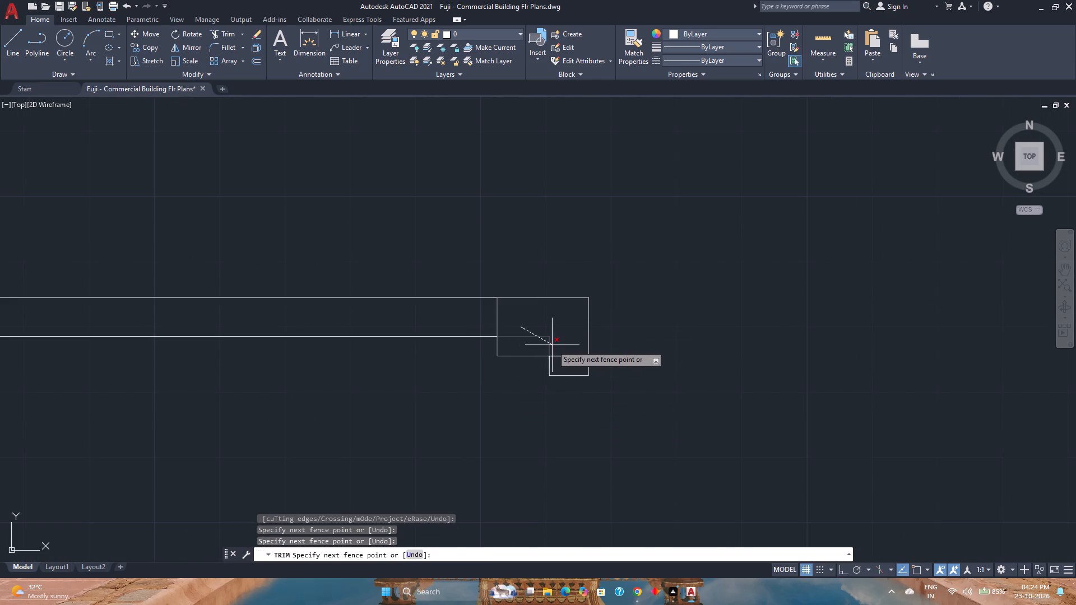
pyautogui.click(552, 345)
pyautogui.scroll(-2, 443, 426)
pyautogui.moveTo(443, 426); pyautogui.dragTo(462, 411, button='middle')
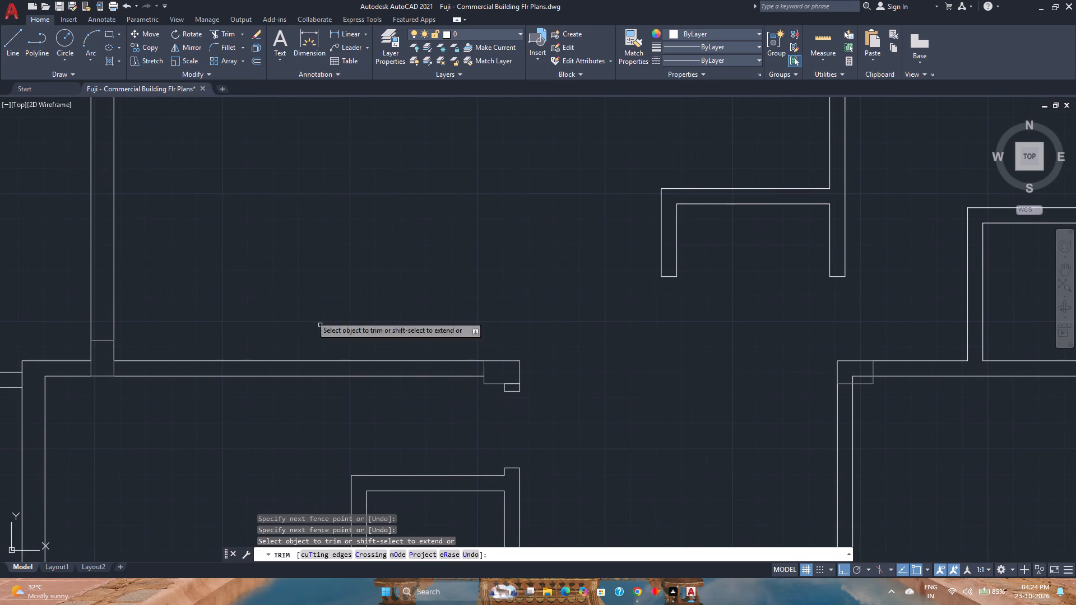
# Draw wall lines along the exposed west and south column faces to the door jamb at the southwest room's northeast corner.
pyautogui.click(6, 60)
pyautogui.scroll(2, 506, 388)
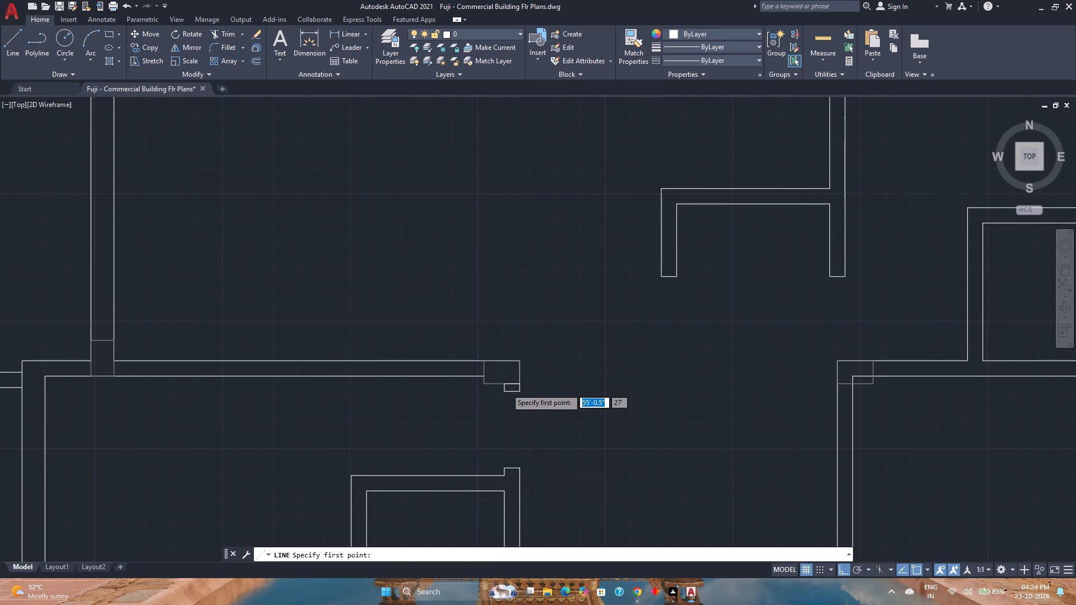
pyautogui.scroll(2, 499, 389)
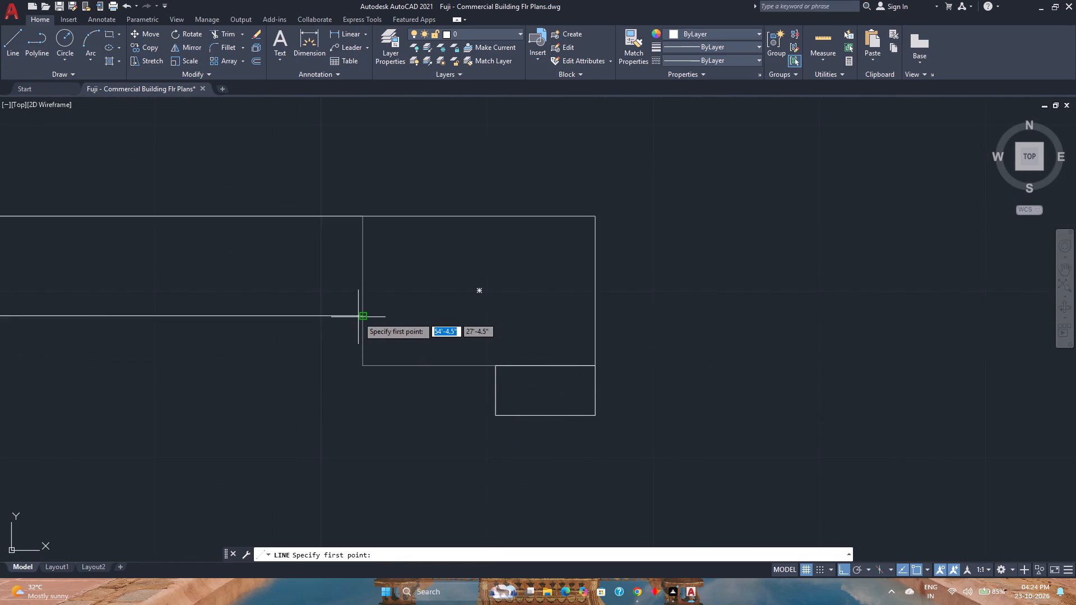
pyautogui.click(358, 317)
pyautogui.click(360, 368)
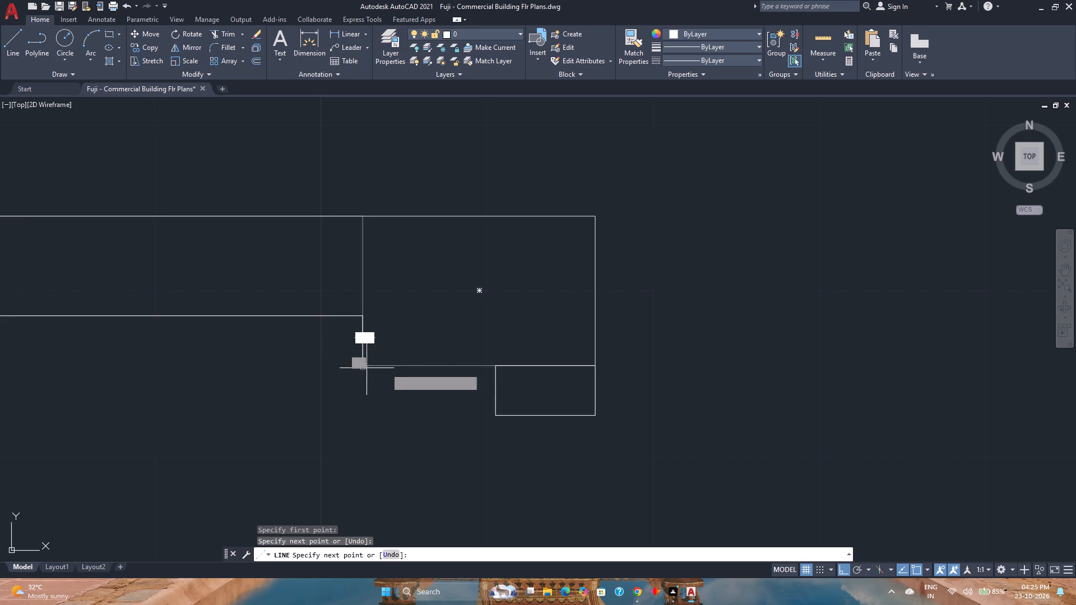
pyautogui.click(495, 368)
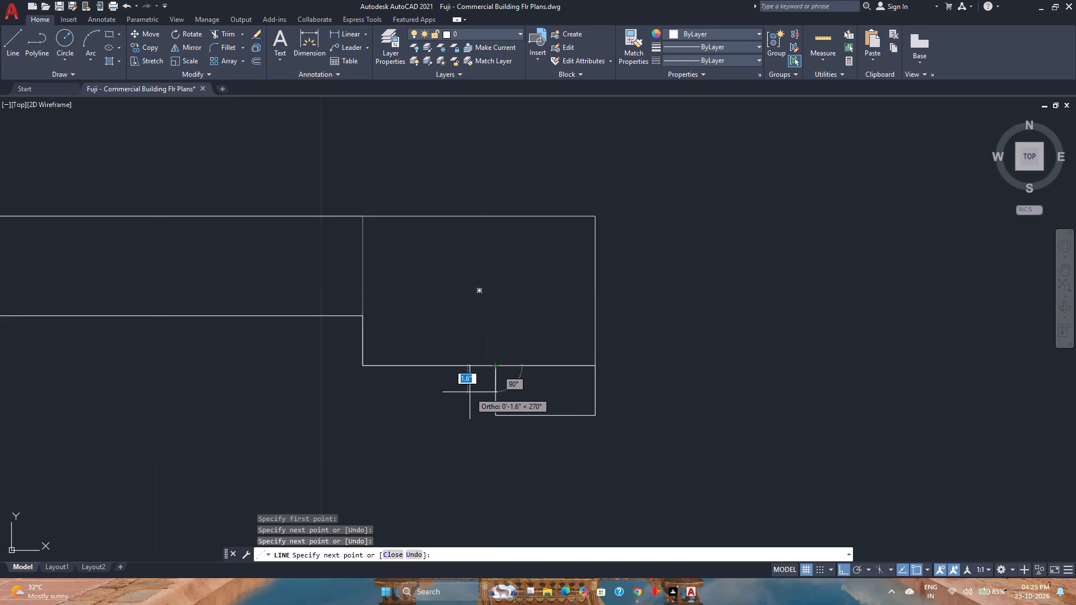
pyautogui.press('Escape')
# Erase the short line between the column and the door jamb stub at the southwest room's northeast corner.
pyautogui.click(542, 381)
pyautogui.click(532, 358)
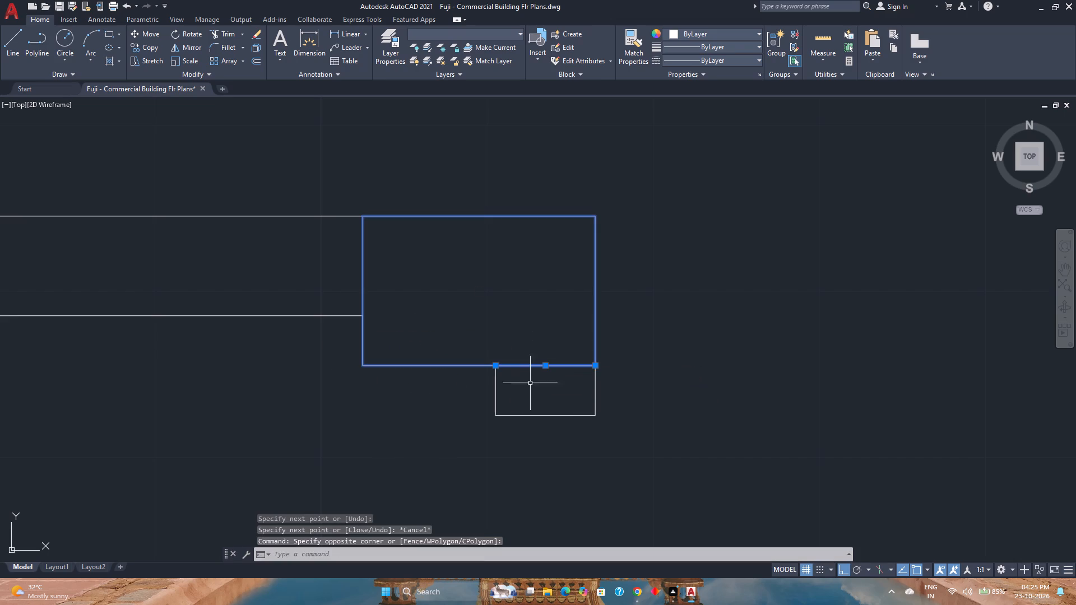
pyautogui.press('Escape')
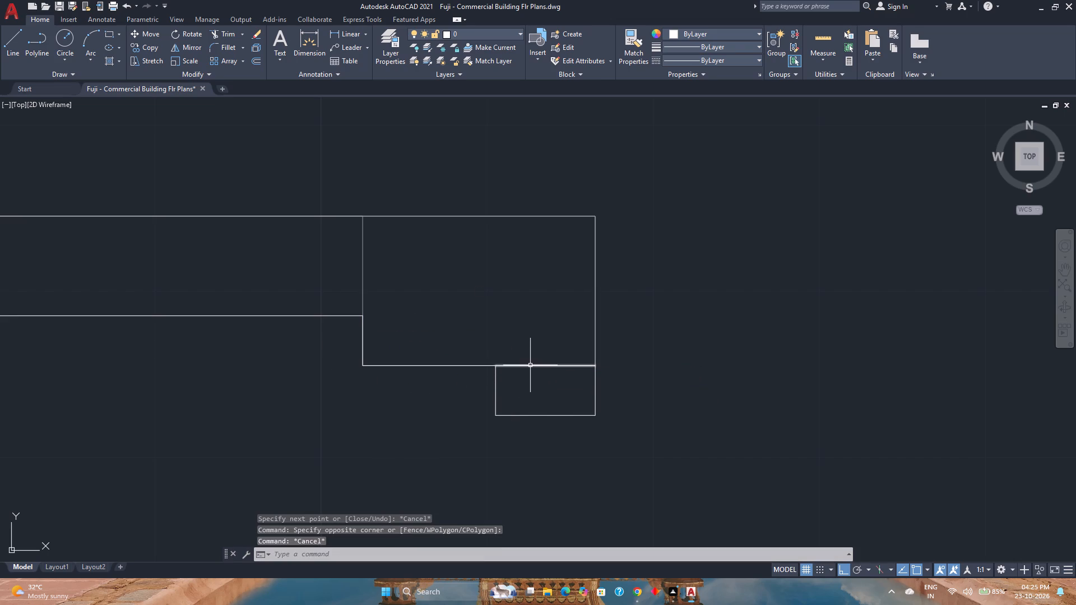
pyautogui.click(530, 365)
pyautogui.press('Delete')
pyautogui.scroll(-3, 547, 412)
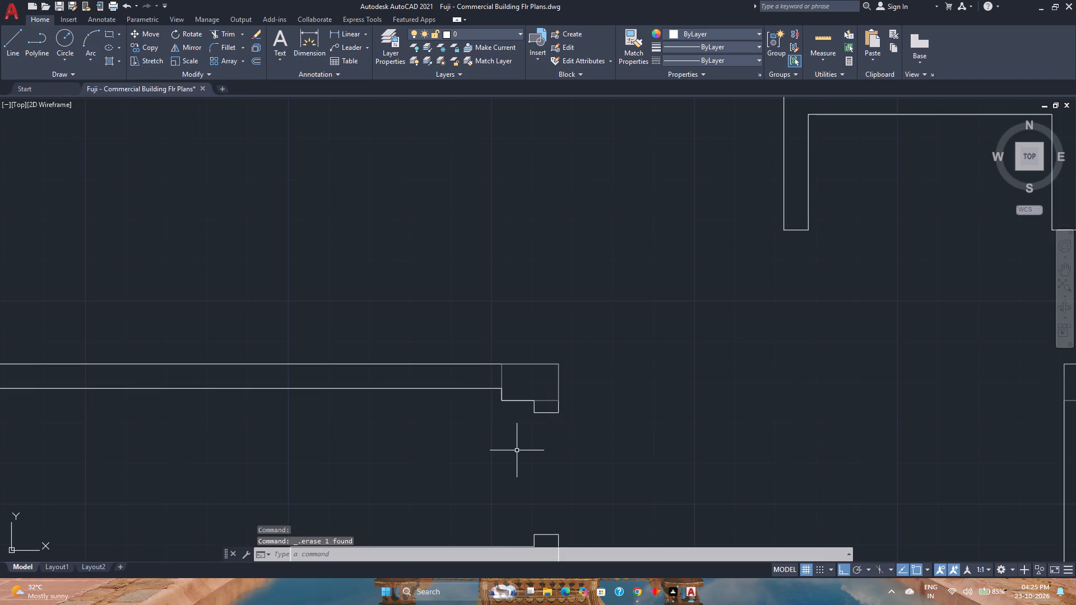
# Look over the floor plan's walls, door openings and columns for linework that still needs cleanup.
pyautogui.scroll(-2, 517, 450)
pyautogui.moveTo(493, 495); pyautogui.dragTo(532, 437, button='middle')
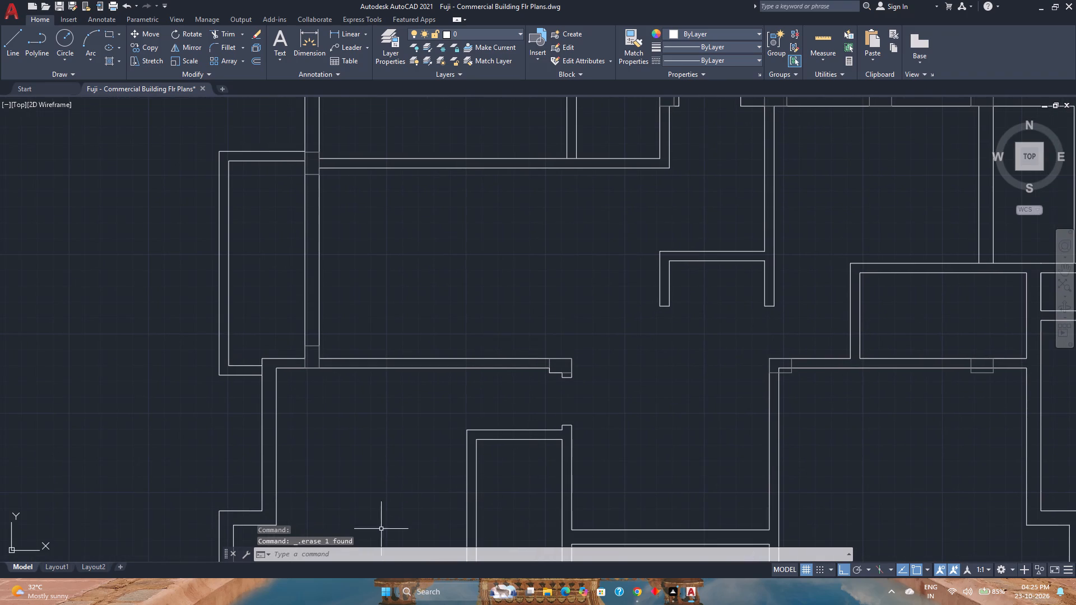
pyautogui.scroll(-1, 502, 429)
pyautogui.moveTo(504, 468); pyautogui.dragTo(503, 461, button='middle')
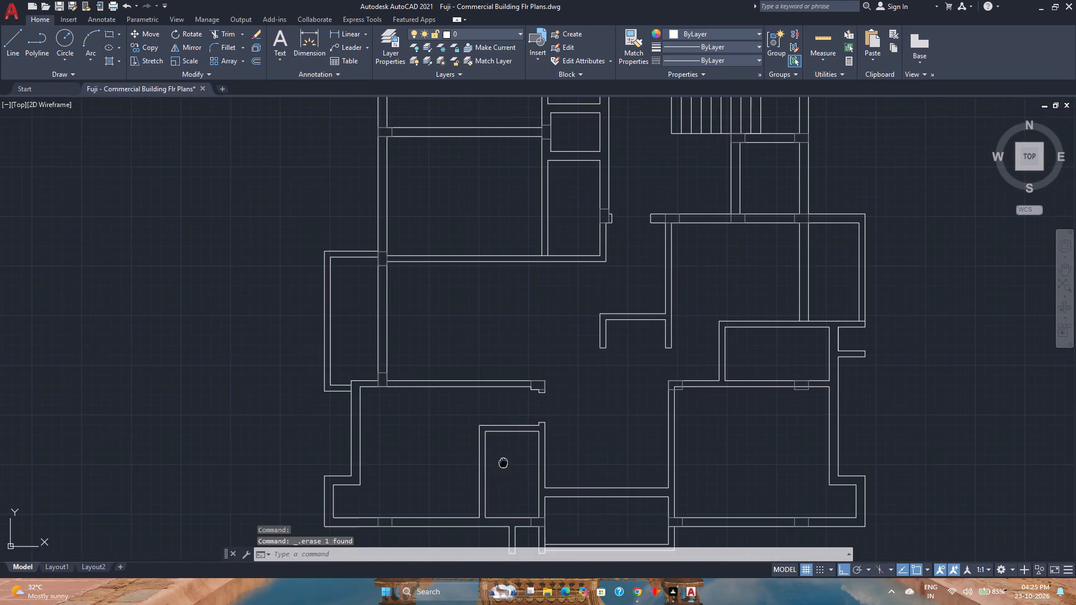
pyautogui.moveTo(503, 461); pyautogui.dragTo(518, 436, button='middle')
pyautogui.middleClick(518, 436)
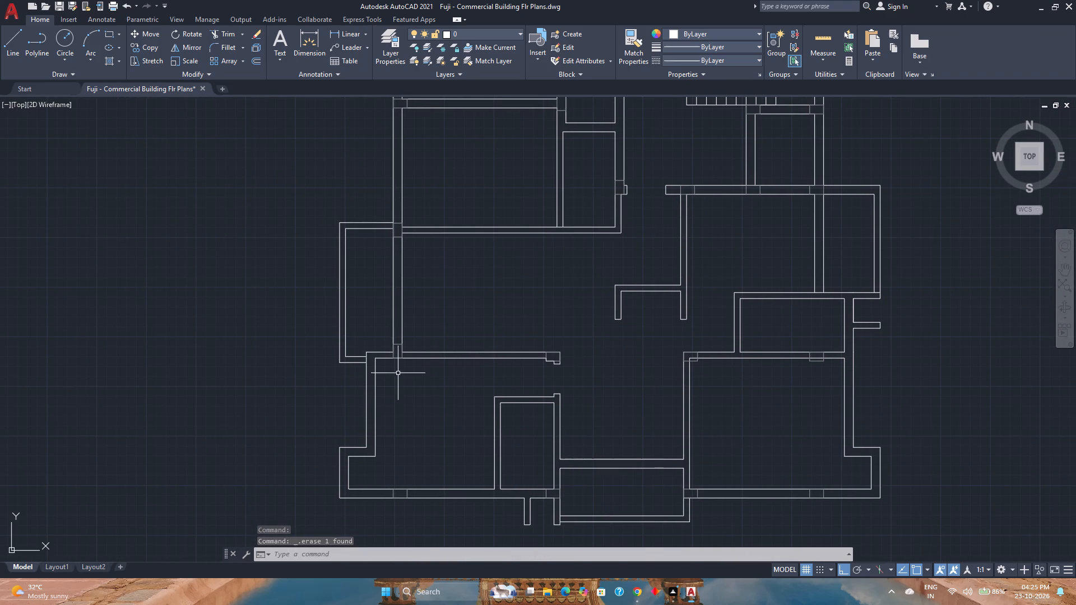
pyautogui.scroll(3, 401, 354)
pyautogui.scroll(-1, 462, 478)
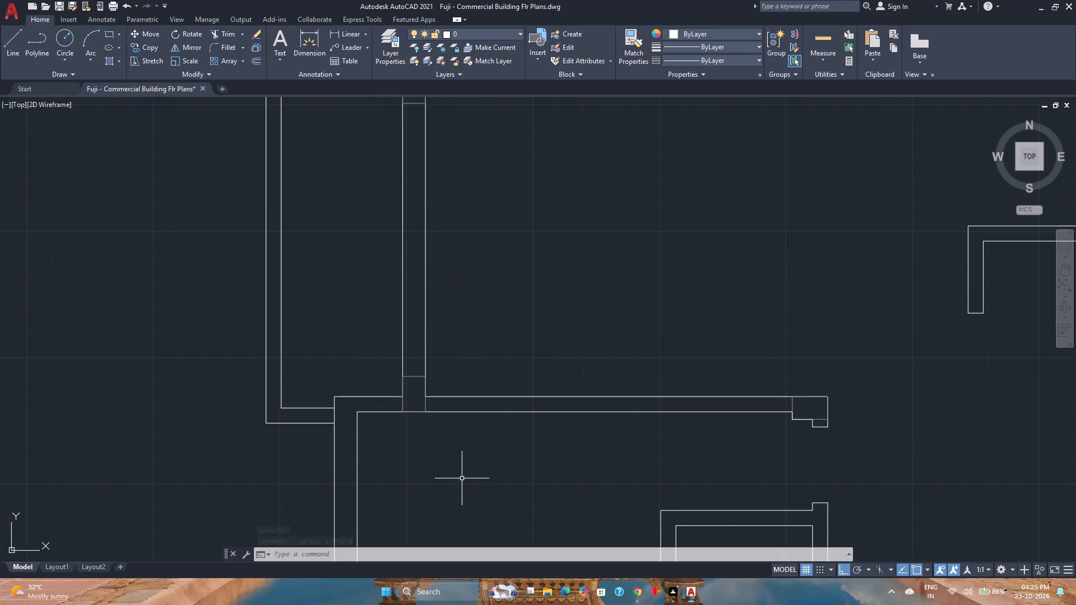
pyautogui.scroll(-2, 477, 483)
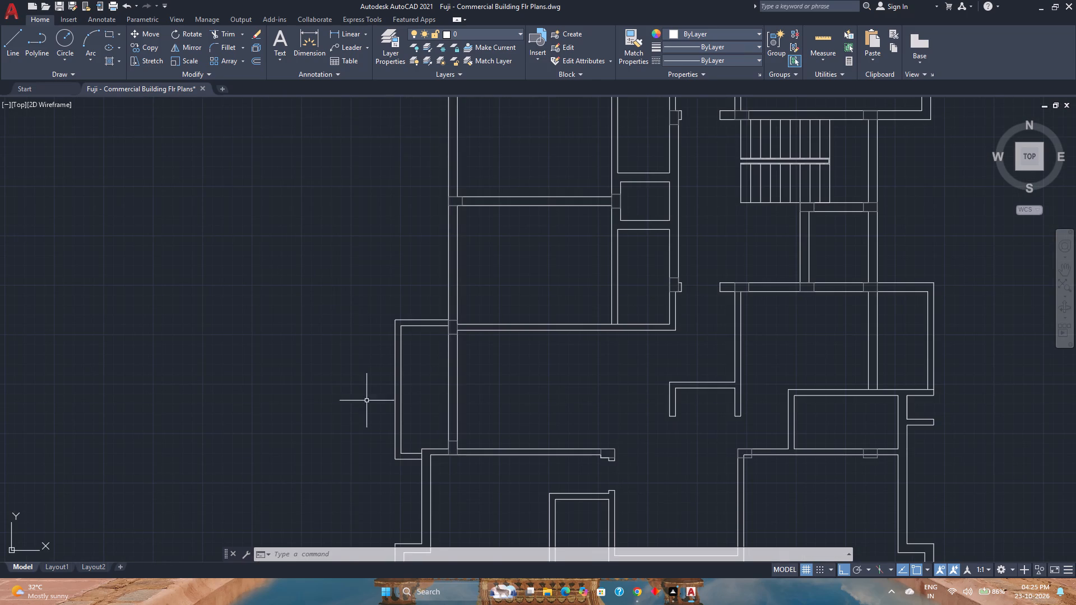
pyautogui.moveTo(489, 478); pyautogui.dragTo(492, 392, button='middle')
pyautogui.middleClick(492, 391)
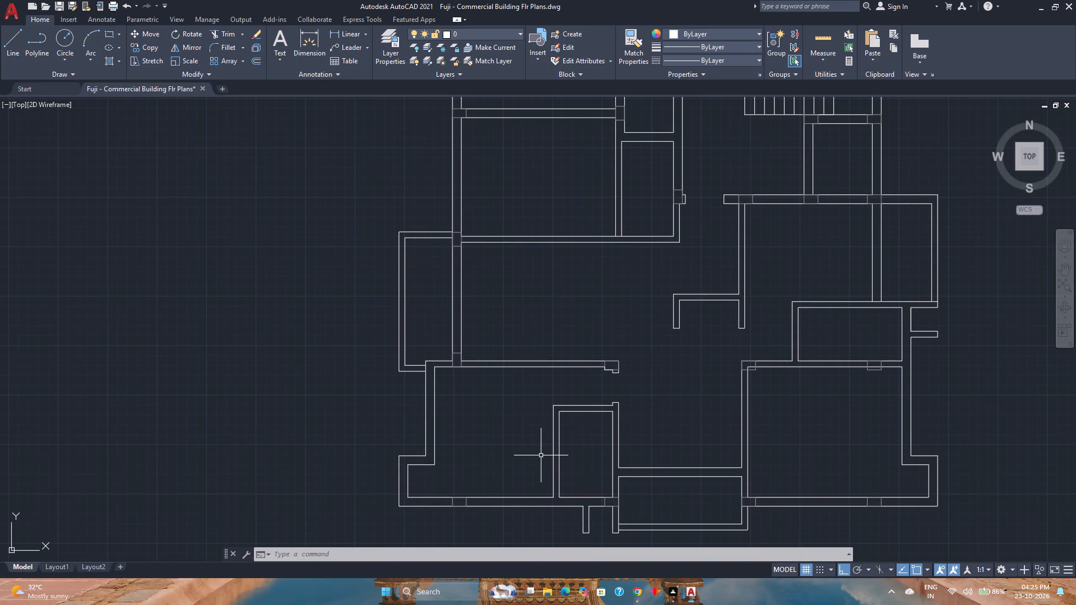
pyautogui.scroll(-3, 541, 455)
pyautogui.scroll(3, 623, 412)
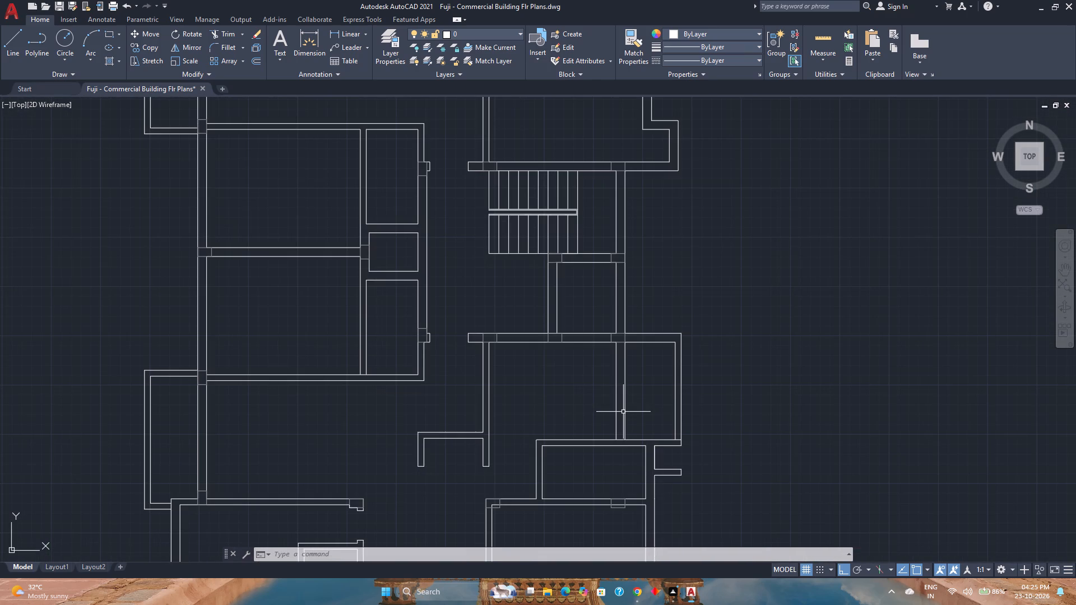
pyautogui.scroll(-1, 623, 412)
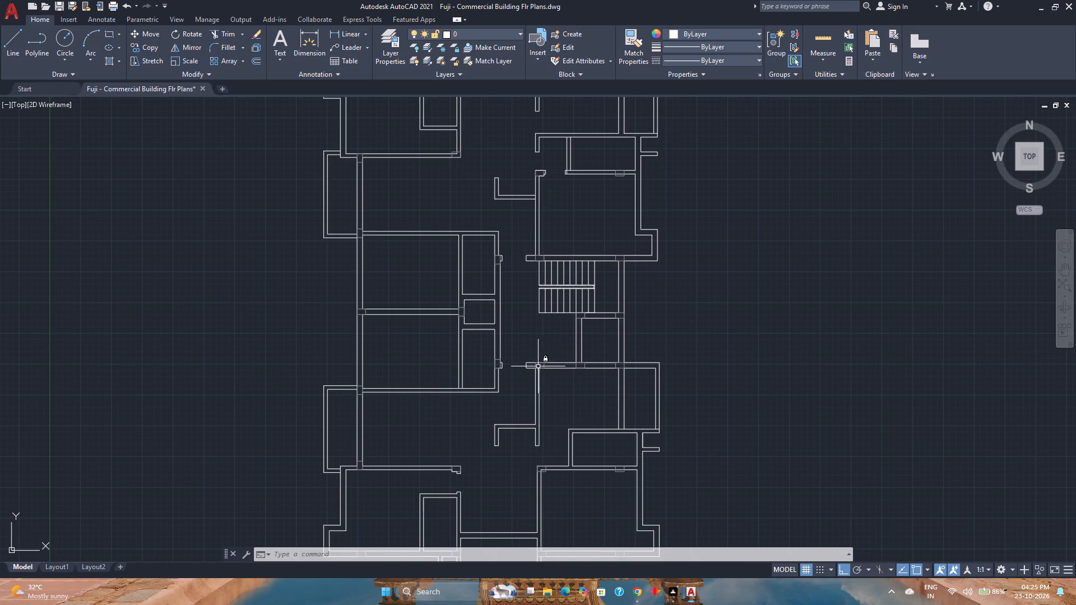
pyautogui.scroll(5, 495, 361)
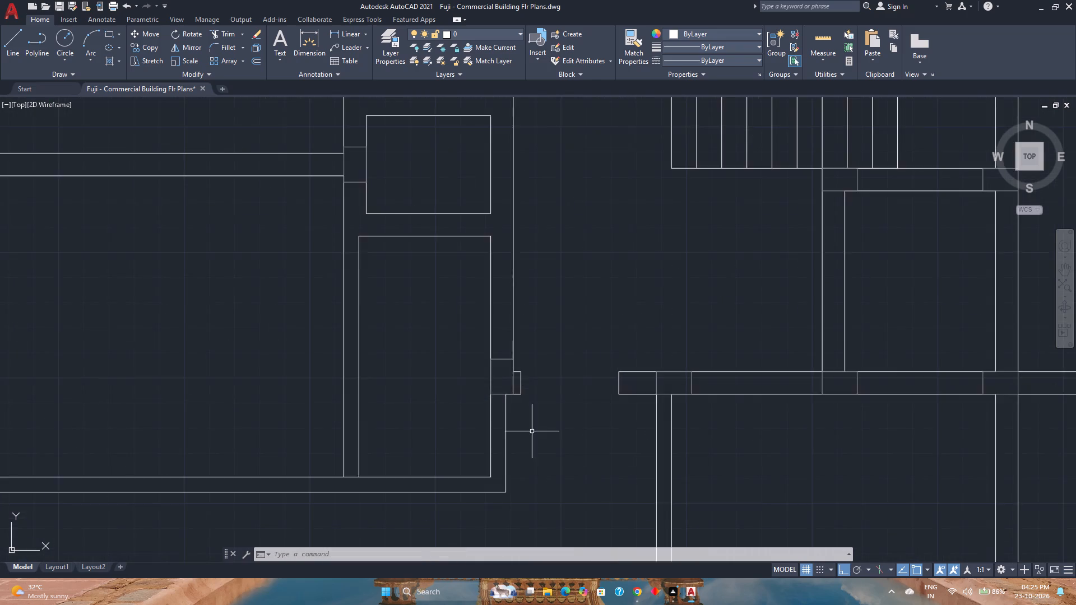
pyautogui.scroll(2, 532, 433)
pyautogui.scroll(-3, 467, 292)
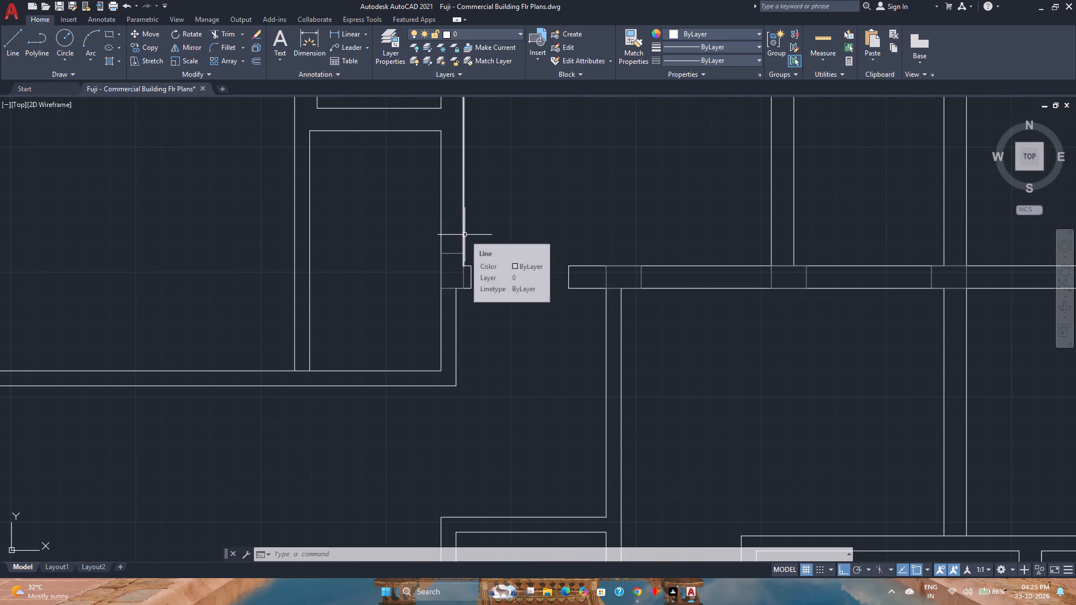
pyautogui.scroll(-3, 630, 301)
pyautogui.moveTo(631, 247); pyautogui.dragTo(632, 369, button='middle')
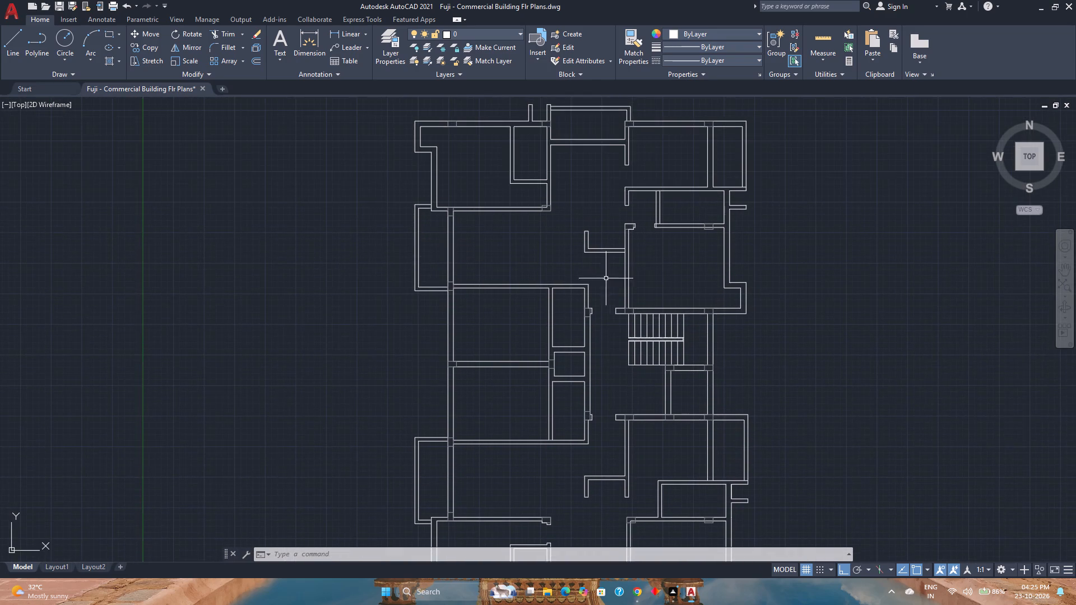
pyautogui.scroll(3, 620, 232)
pyautogui.scroll(-2, 654, 222)
pyautogui.moveTo(654, 222); pyautogui.dragTo(609, 305, button='middle')
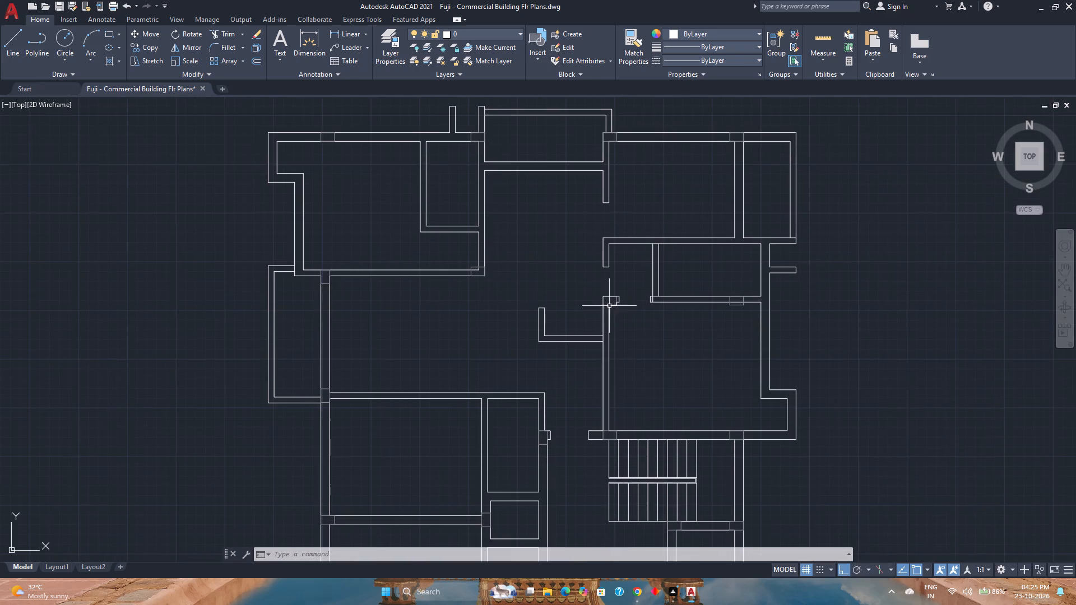
# Trim the wall line running through the eastern column in the north wall of the room north of the staircase.
pyautogui.scroll(3, 739, 304)
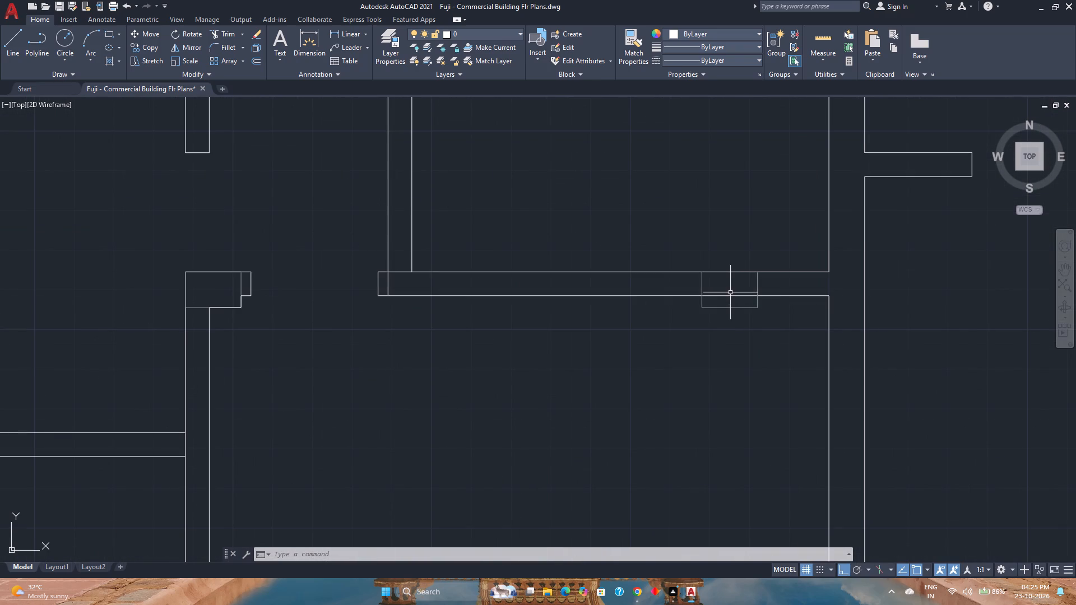
pyautogui.write('tr')
pyautogui.press('Return')
pyautogui.click(721, 292)
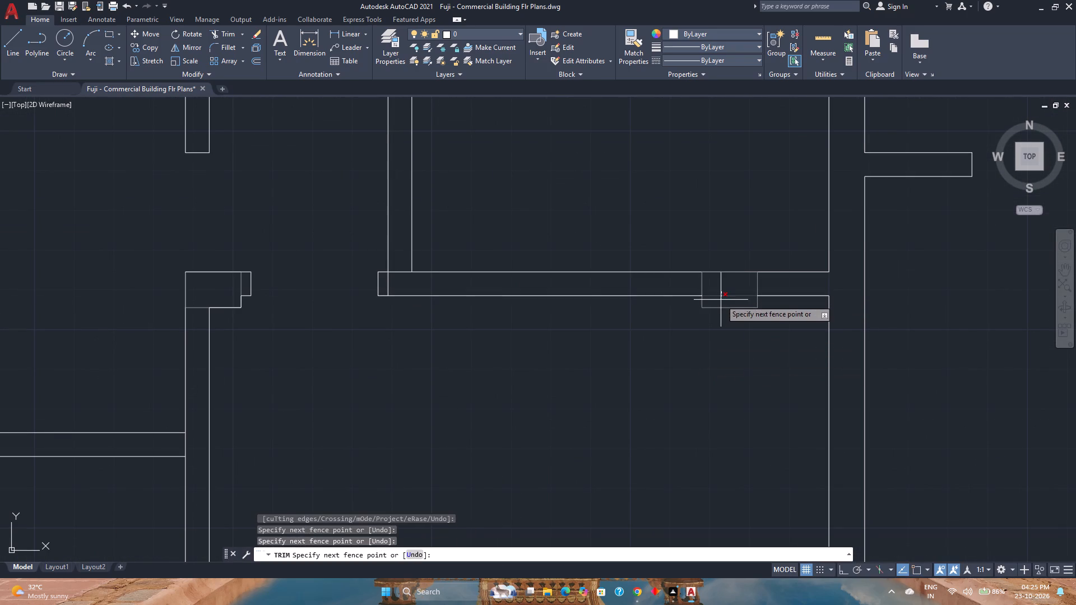
pyautogui.click(721, 300)
# Outline the west, south and east faces of that column's projection with lines joining the room's inner wall line.
pyautogui.click(16, 49)
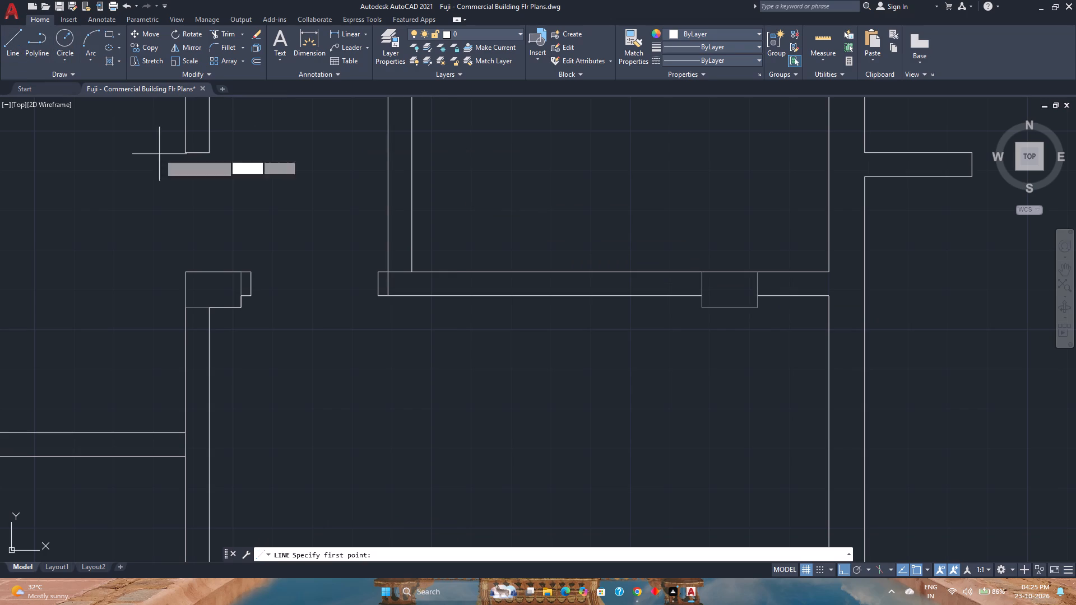
pyautogui.scroll(3, 695, 304)
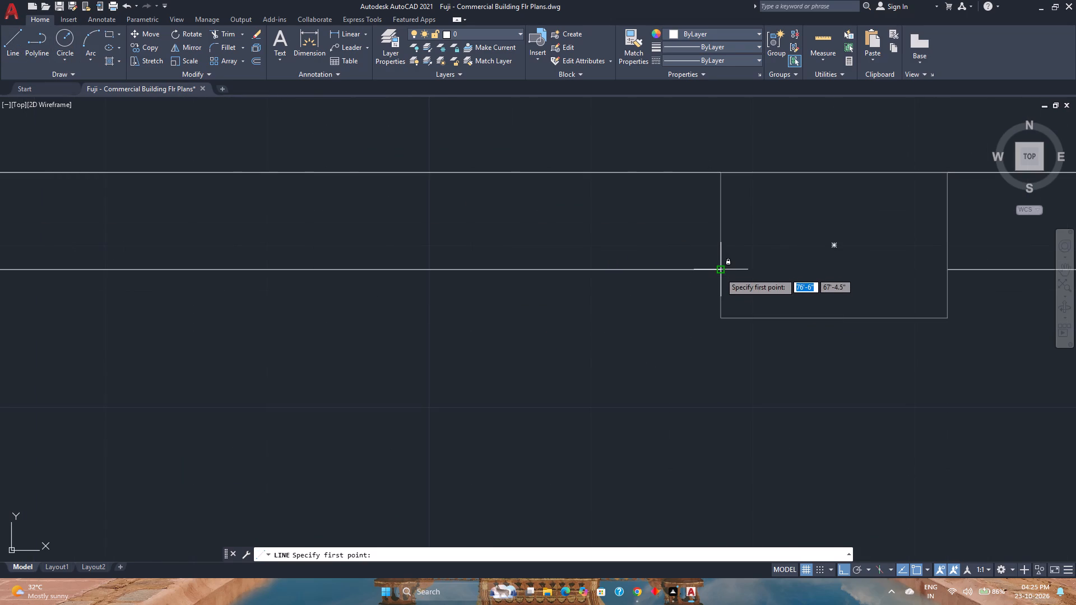
pyautogui.click(720, 273)
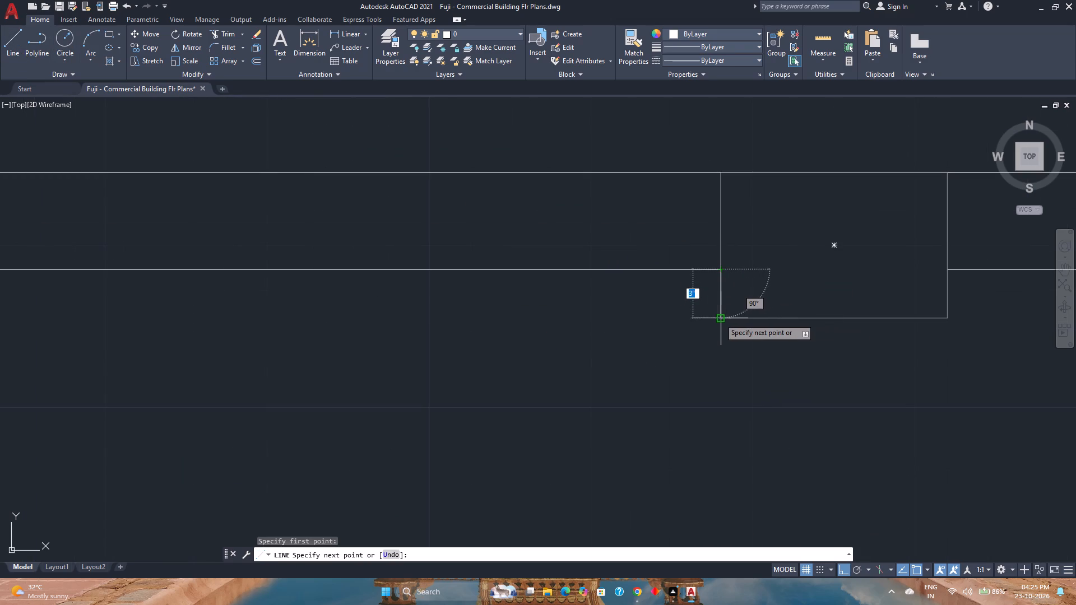
pyautogui.click(722, 318)
pyautogui.click(947, 313)
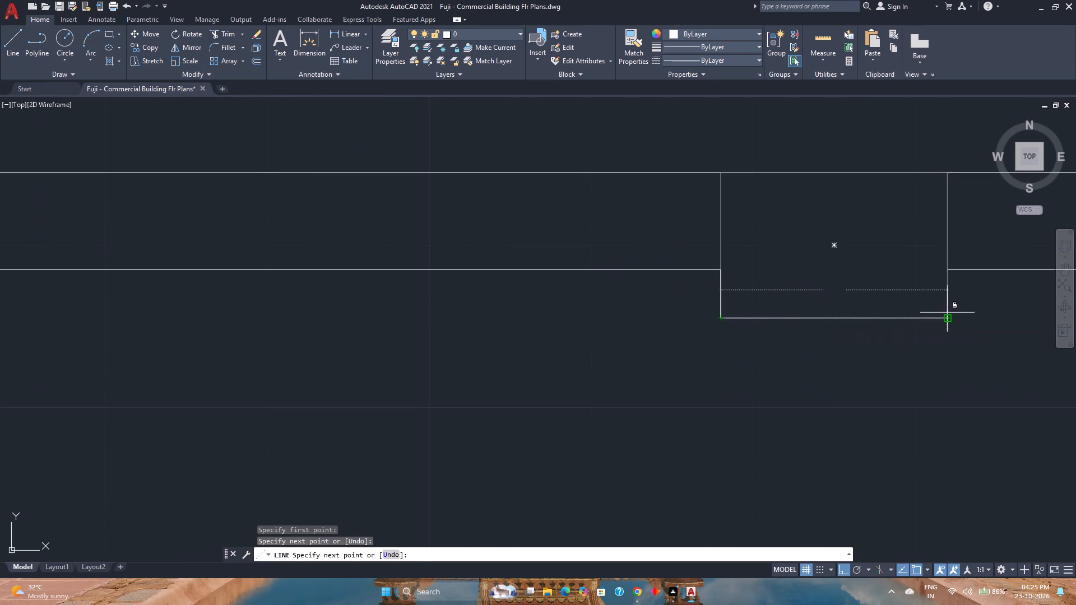
pyautogui.click(949, 272)
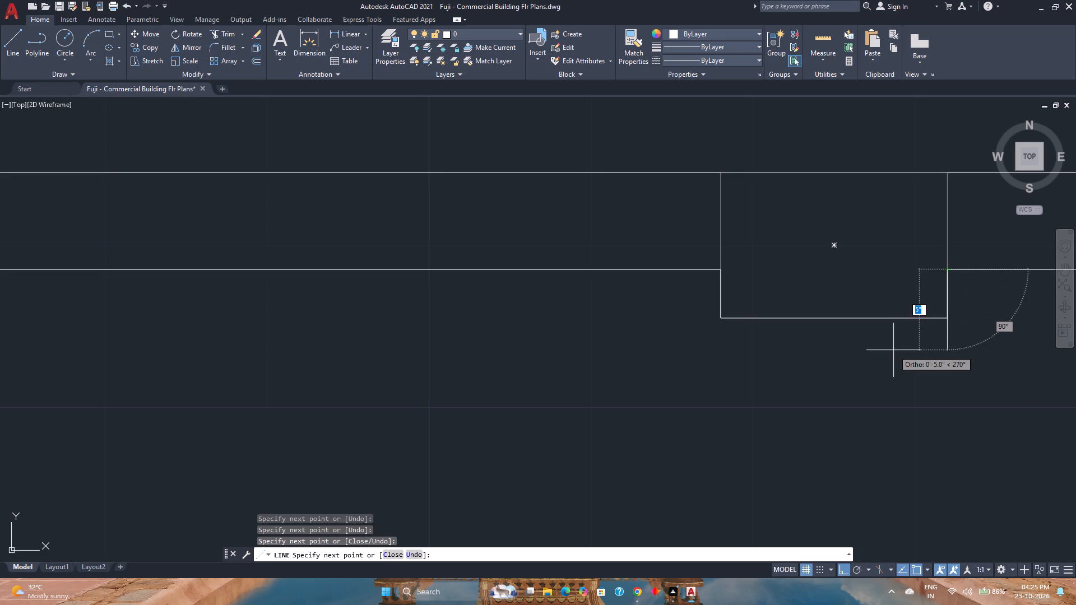
pyautogui.press('Escape')
# Save the drawing.
pyautogui.scroll(-3, 893, 350)
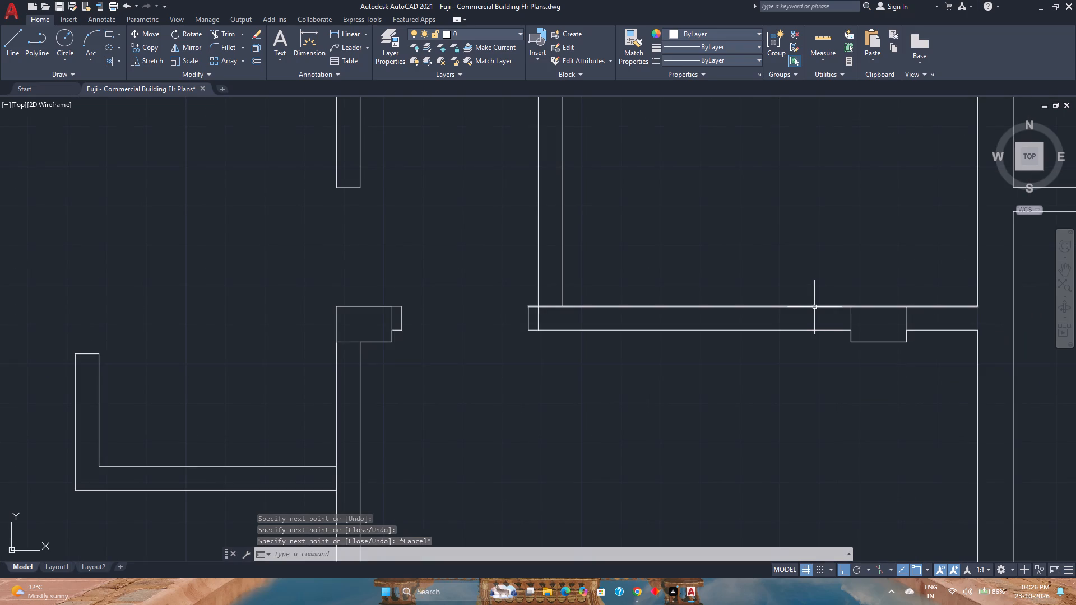
pyautogui.scroll(-3, 726, 379)
pyautogui.hotkey('ctrl', 's')
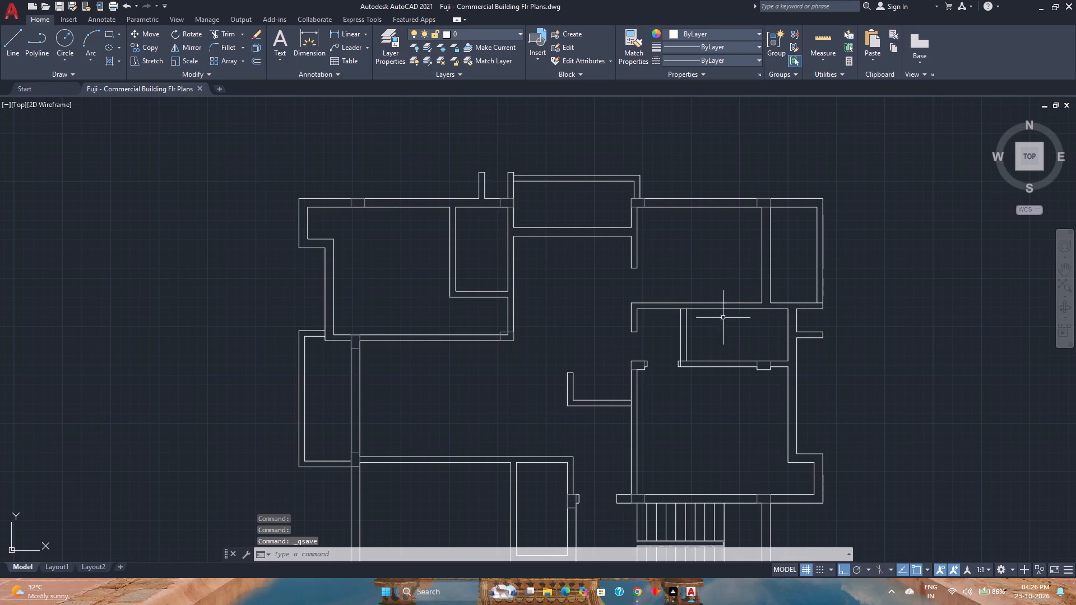
# Trim both inner wall lines that run through the column at the southeast room's northwest corner.
pyautogui.scroll(-1, 653, 468)
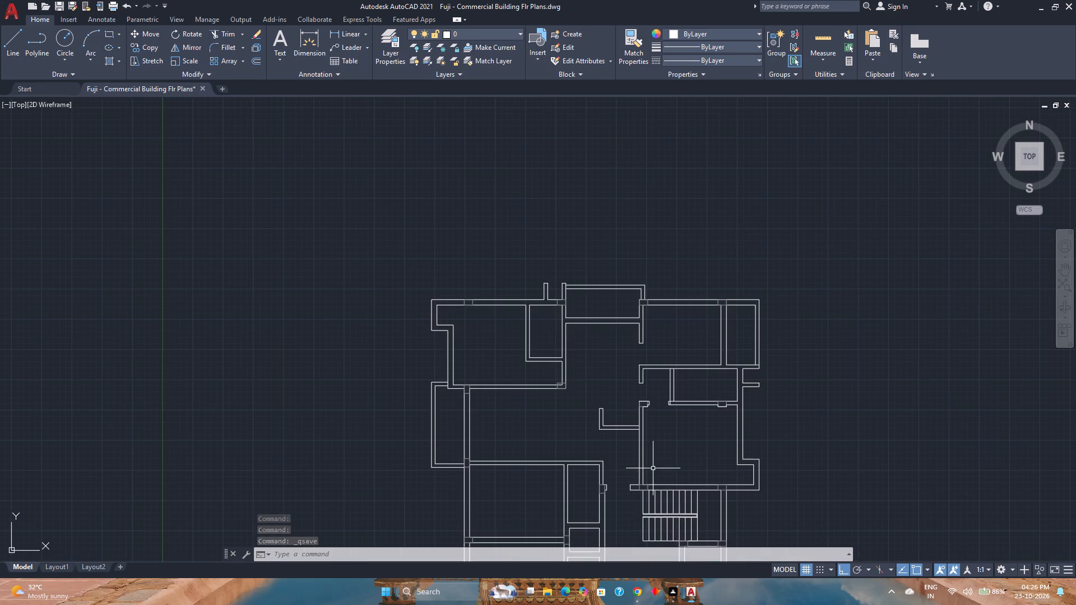
pyautogui.moveTo(670, 524); pyautogui.dragTo(645, 454, button='middle')
pyautogui.moveTo(645, 446); pyautogui.dragTo(645, 432, button='middle')
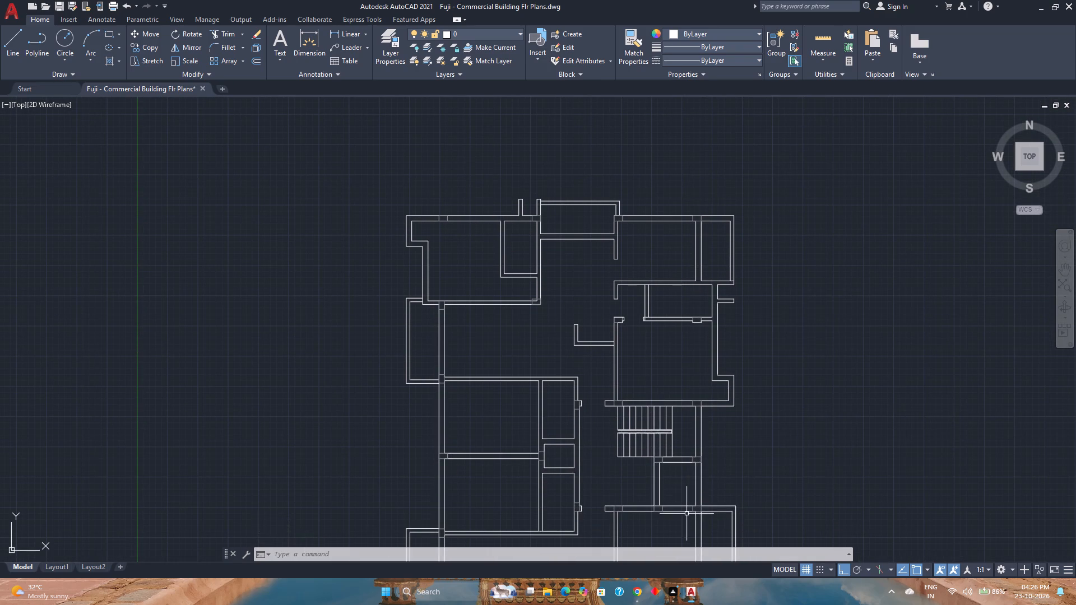
pyautogui.moveTo(686, 514); pyautogui.dragTo(664, 454, button='middle')
pyautogui.scroll(-1, 614, 374)
pyautogui.moveTo(618, 499); pyautogui.dragTo(591, 445, button='middle')
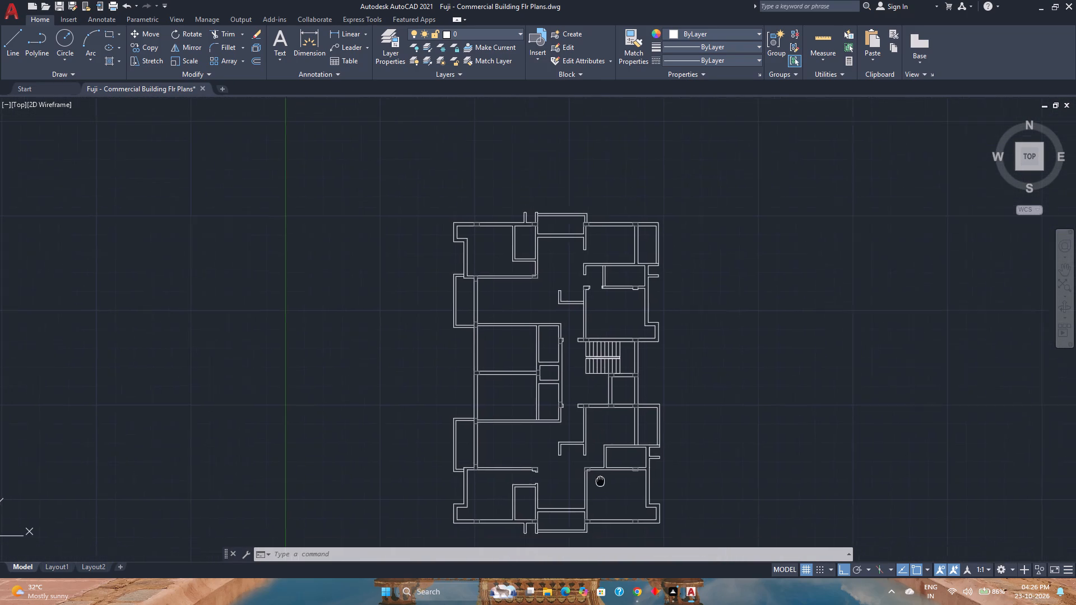
pyautogui.moveTo(591, 445); pyautogui.dragTo(581, 387, button='middle')
pyautogui.middleClick(581, 387)
pyautogui.scroll(4, 608, 361)
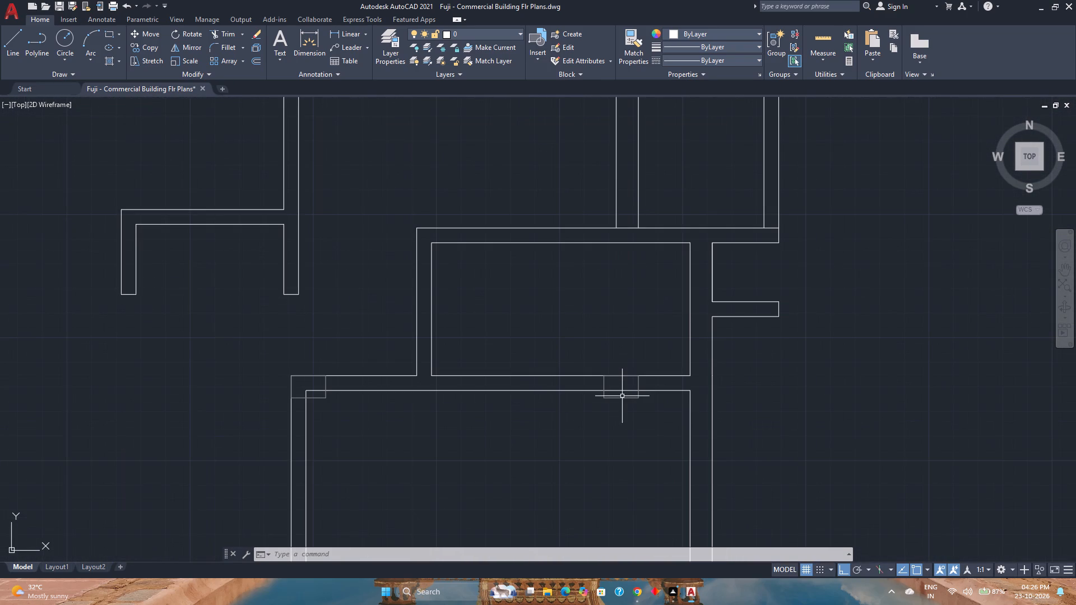
pyautogui.scroll(2, 622, 396)
pyautogui.scroll(-3, 504, 414)
pyautogui.scroll(4, 338, 419)
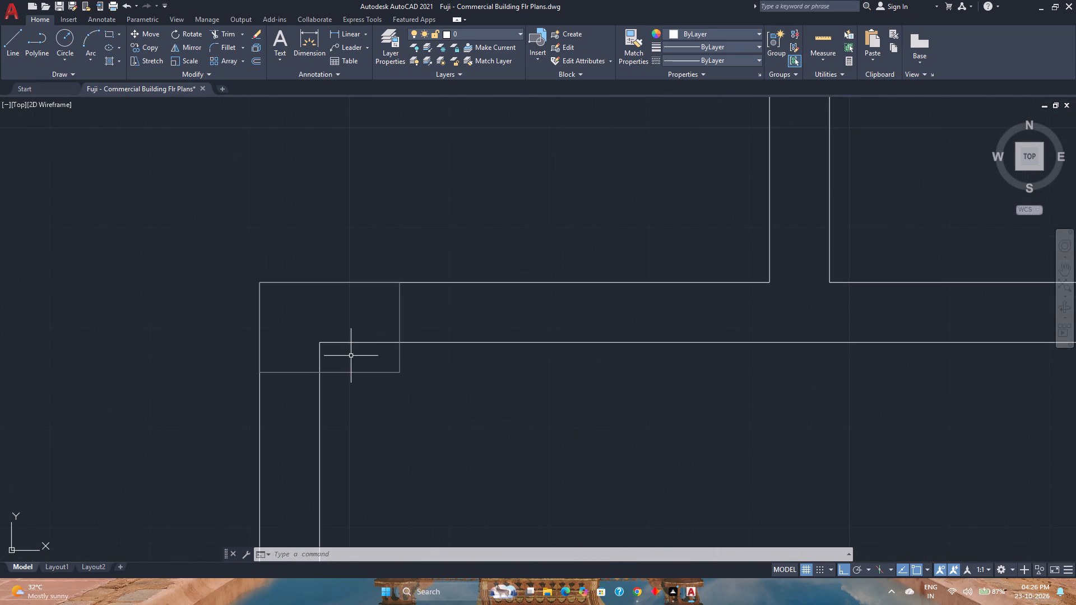
pyautogui.write('tr')
pyautogui.press('Return')
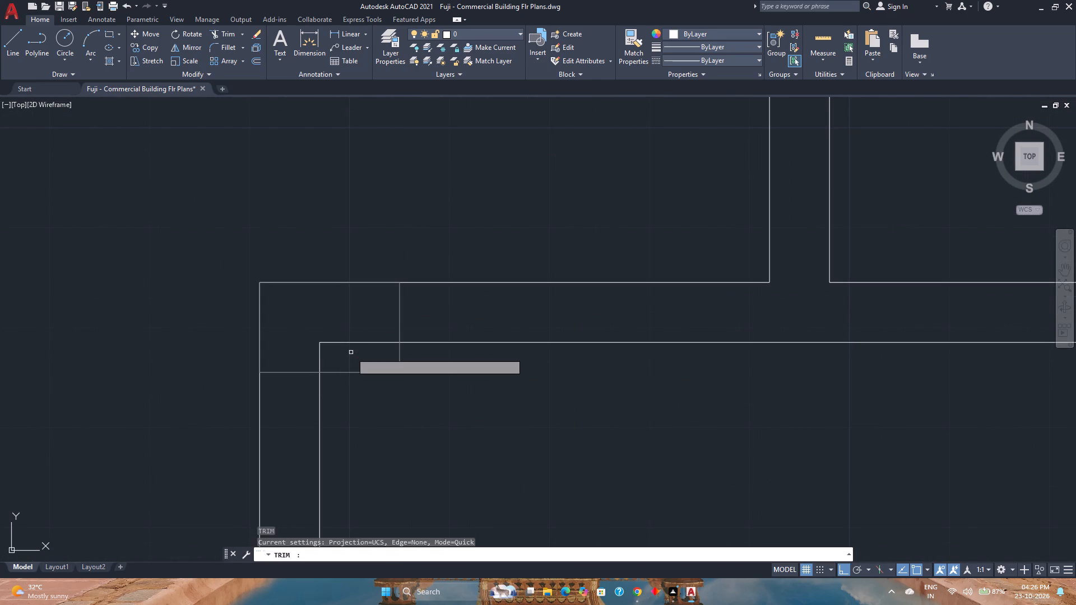
pyautogui.click(351, 352)
pyautogui.click(349, 331)
pyautogui.click(349, 348)
pyautogui.click(316, 354)
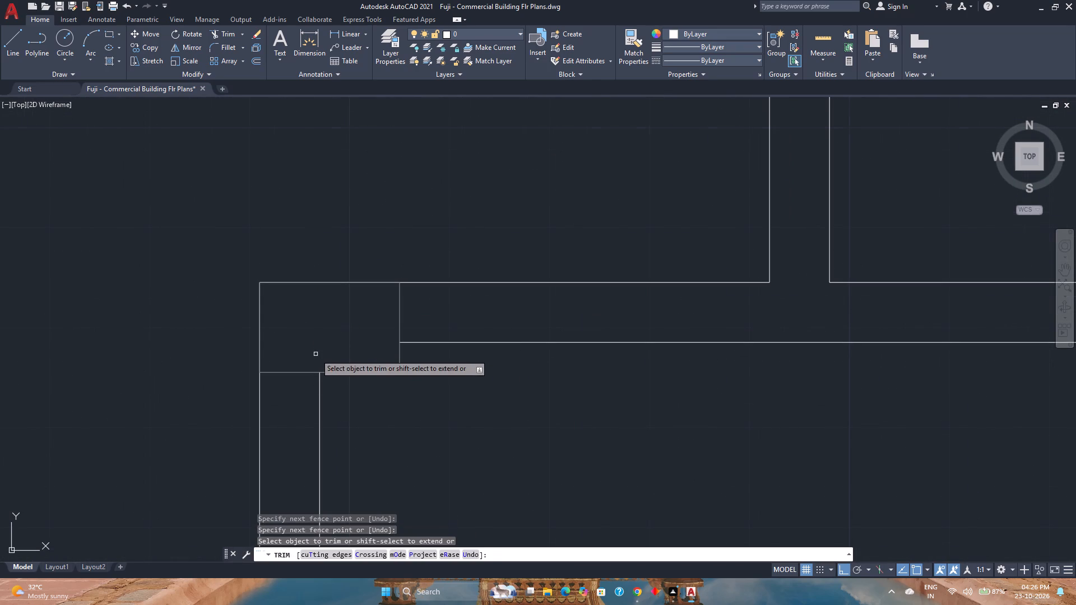
# Trim the inner wall line that runs through the eastern column in the southeast room's north wall.
pyautogui.scroll(-2, 316, 354)
pyautogui.click(819, 356)
pyautogui.click(817, 348)
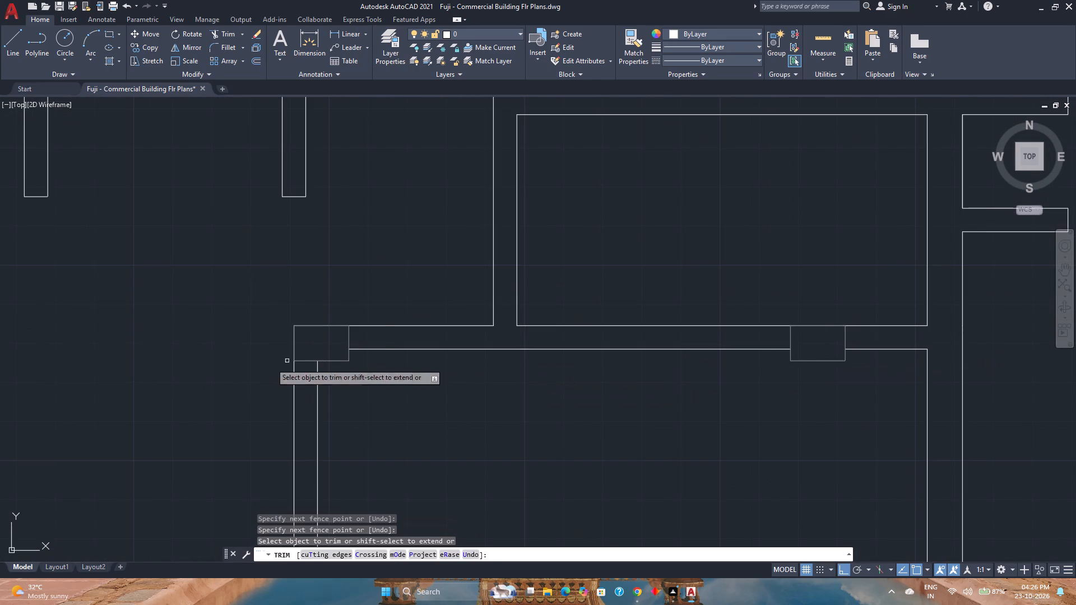
# Outline the south and east faces of the column at the southeast room's northwest corner with lines joining the inner wall lines.
pyautogui.click(17, 46)
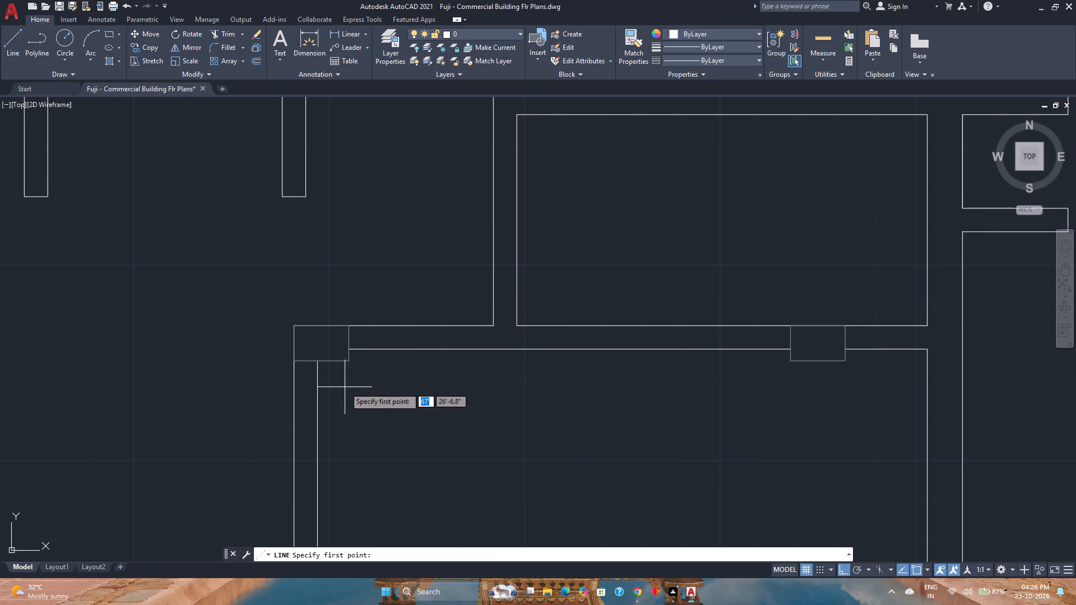
pyautogui.scroll(1, 345, 387)
pyautogui.click(298, 347)
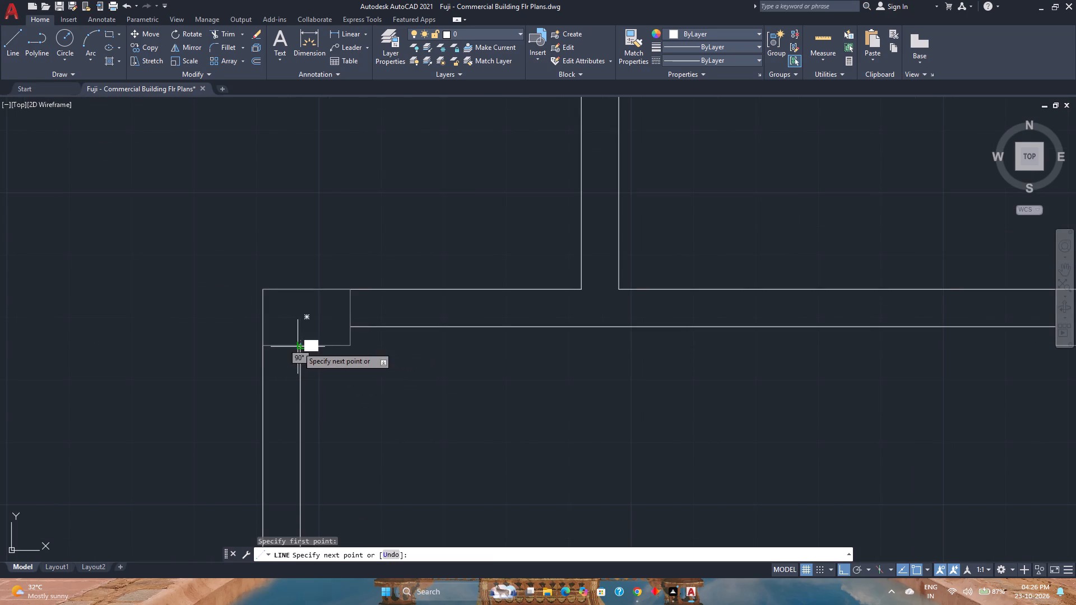
pyautogui.click(350, 346)
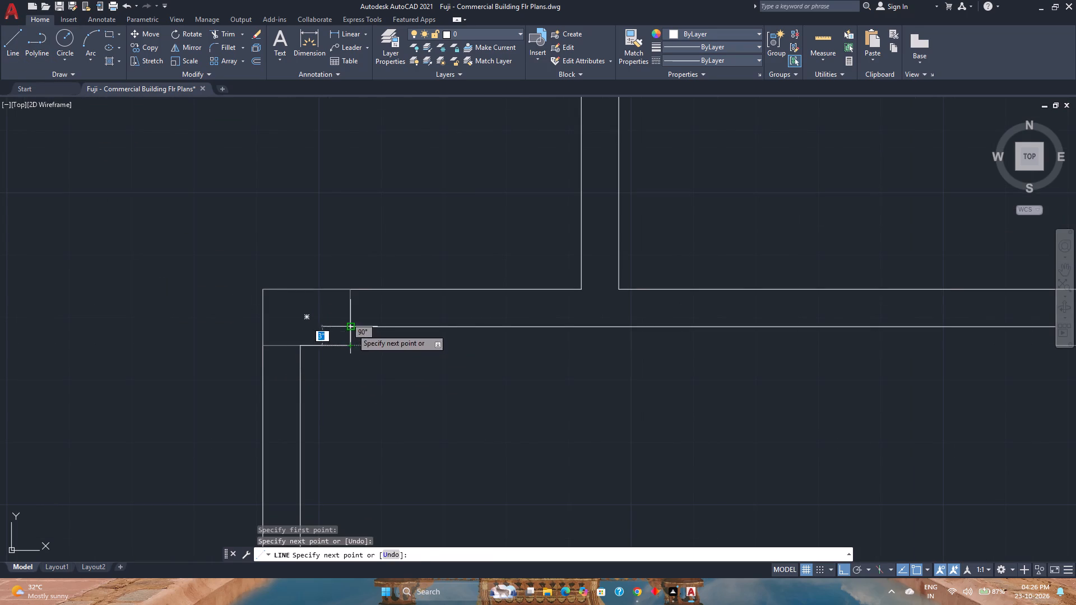
pyautogui.click(352, 329)
pyautogui.press('Escape')
# Outline the west, south and east faces of the eastern column's projection in that north wall with lines joining the inner wall line.
pyautogui.scroll(-2, 713, 362)
pyautogui.moveTo(713, 362); pyautogui.dragTo(527, 334, button='middle')
pyautogui.press('space')
pyautogui.scroll(3, 652, 325)
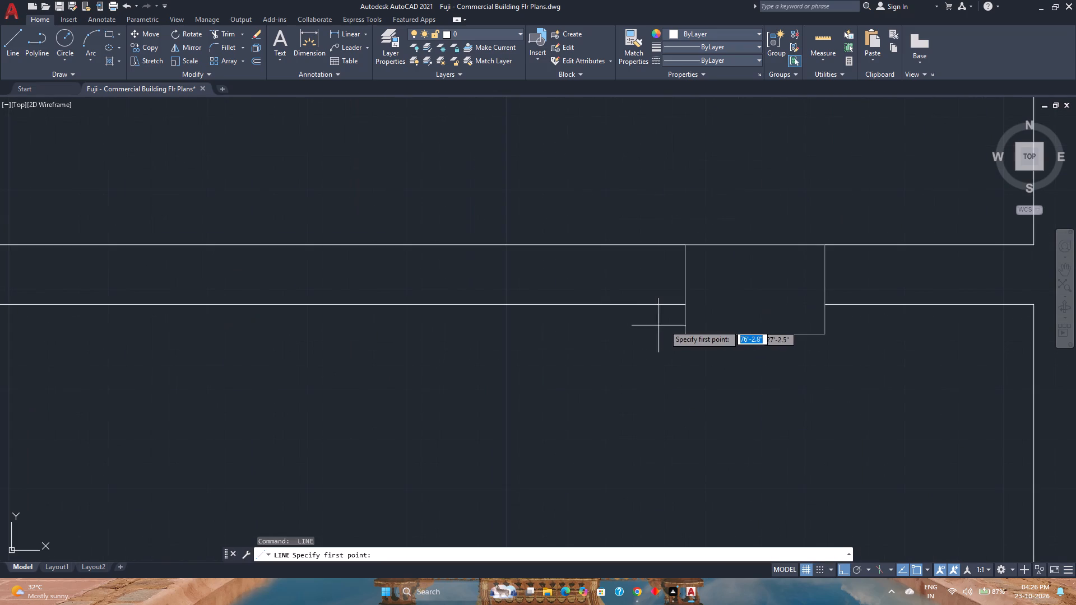
pyautogui.click(685, 308)
pyautogui.click(683, 337)
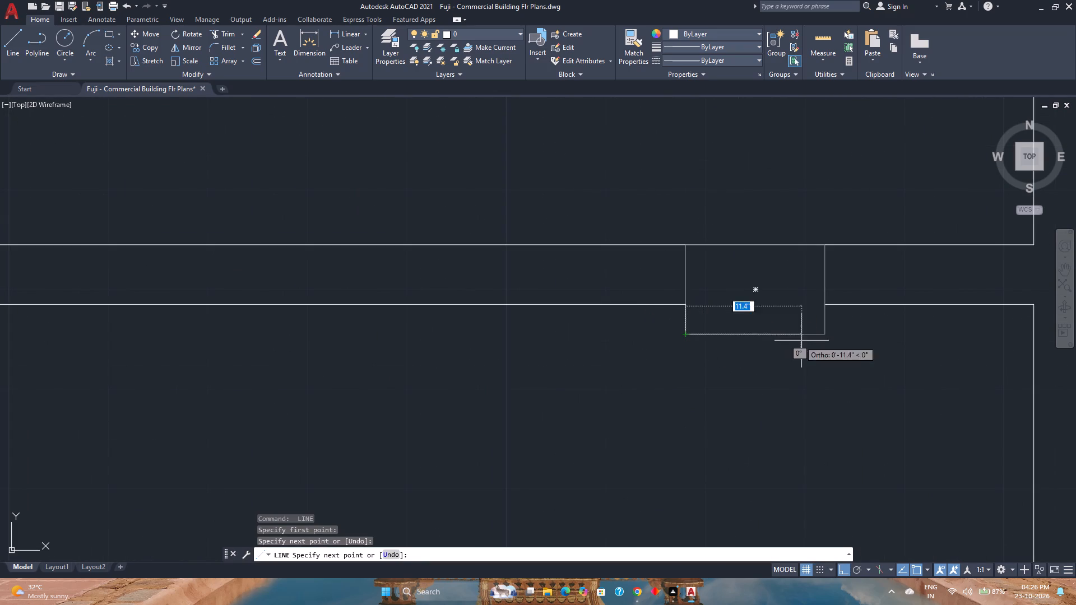
pyautogui.click(827, 336)
pyautogui.click(823, 304)
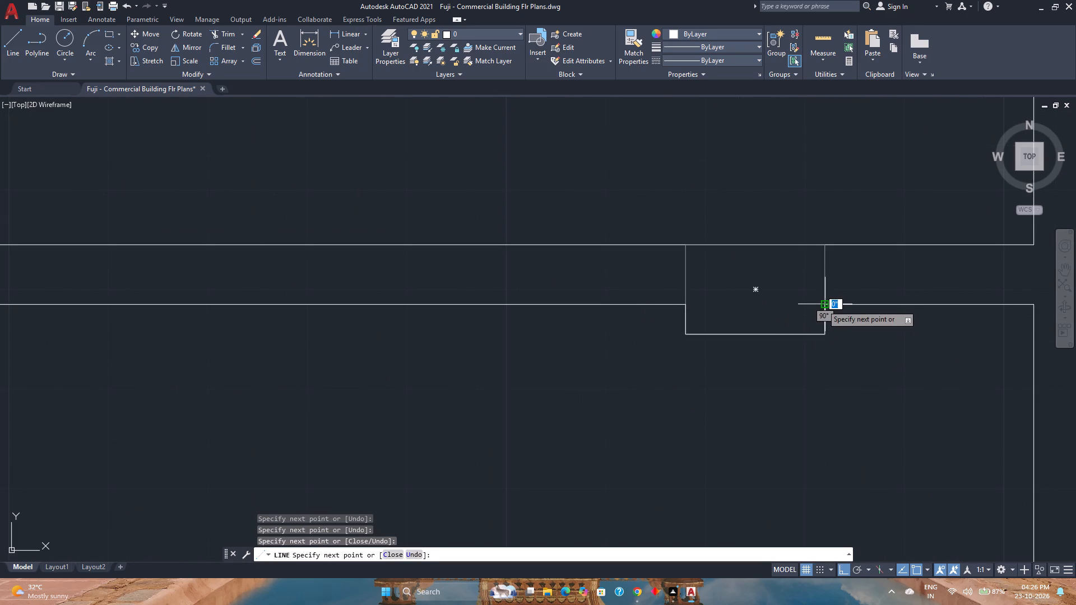
pyautogui.press('Escape')
# Review the wall and column linework across the southern part of the floor plan.
pyautogui.scroll(-3, 818, 313)
pyautogui.scroll(-3, 726, 375)
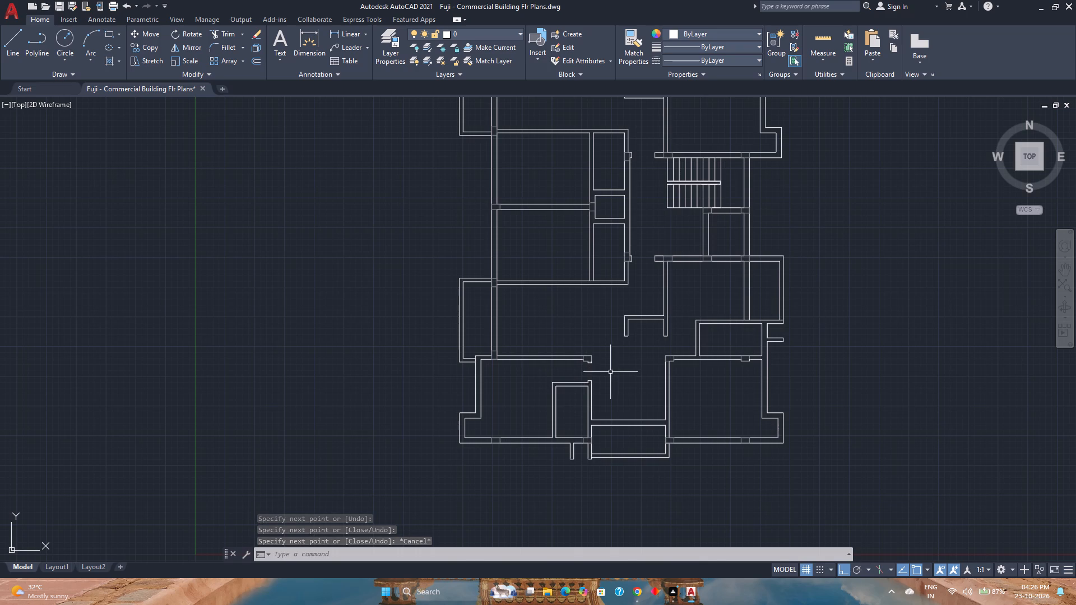
pyautogui.scroll(2, 609, 374)
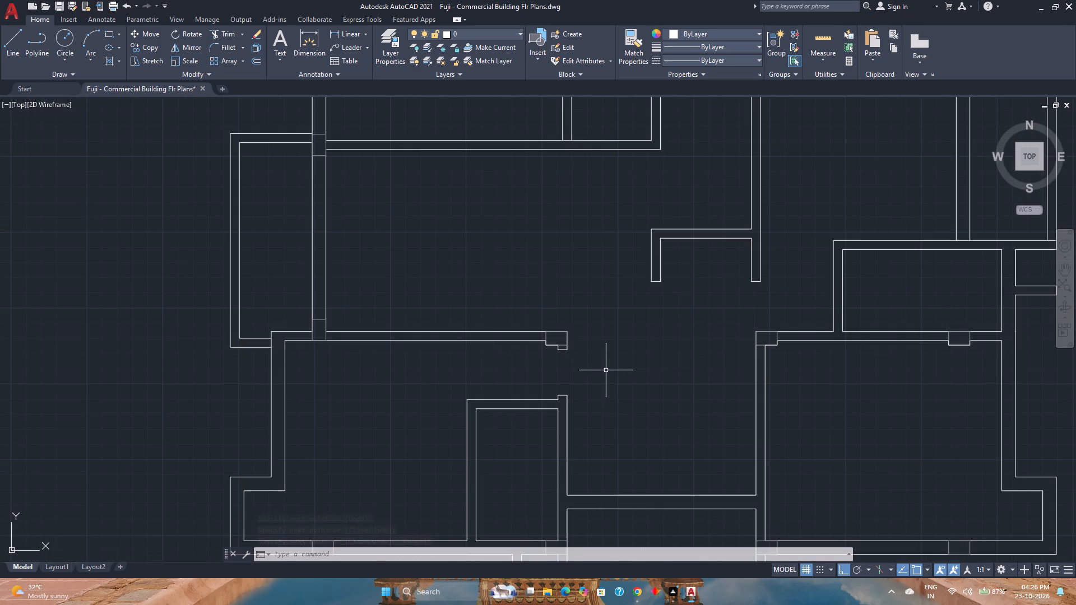
pyautogui.scroll(-2, 601, 366)
pyautogui.scroll(2, 579, 438)
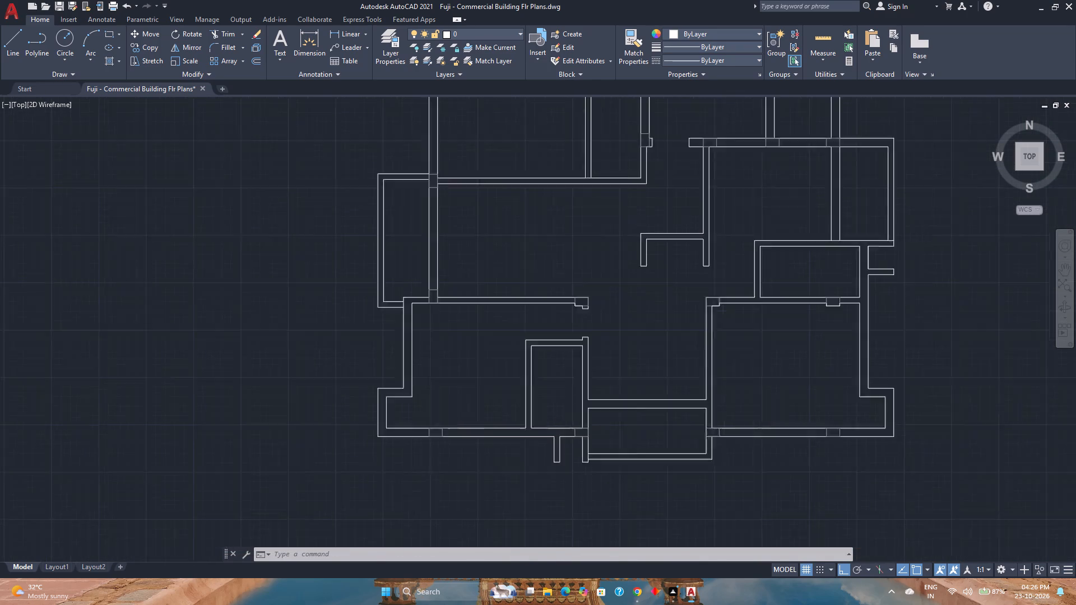
pyautogui.scroll(-1, 408, 354)
pyautogui.scroll(-1, 407, 302)
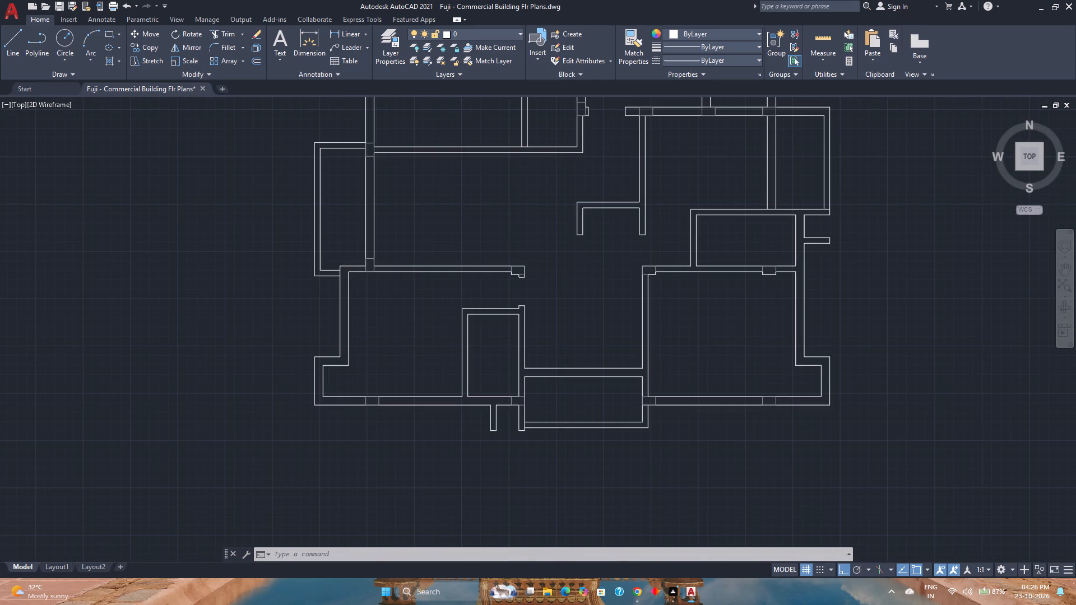
pyautogui.scroll(-1, 406, 304)
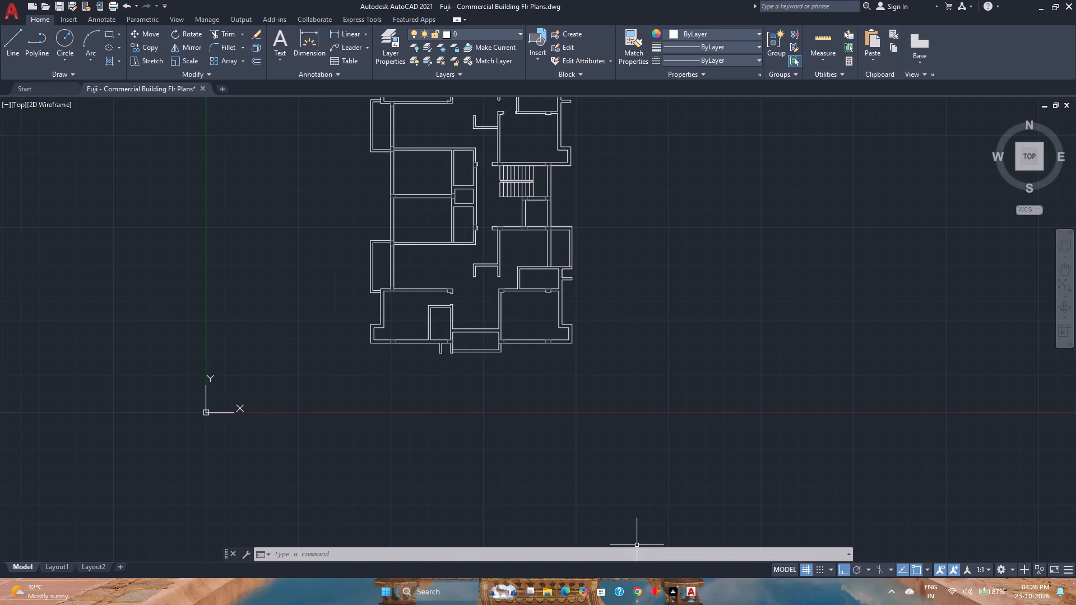
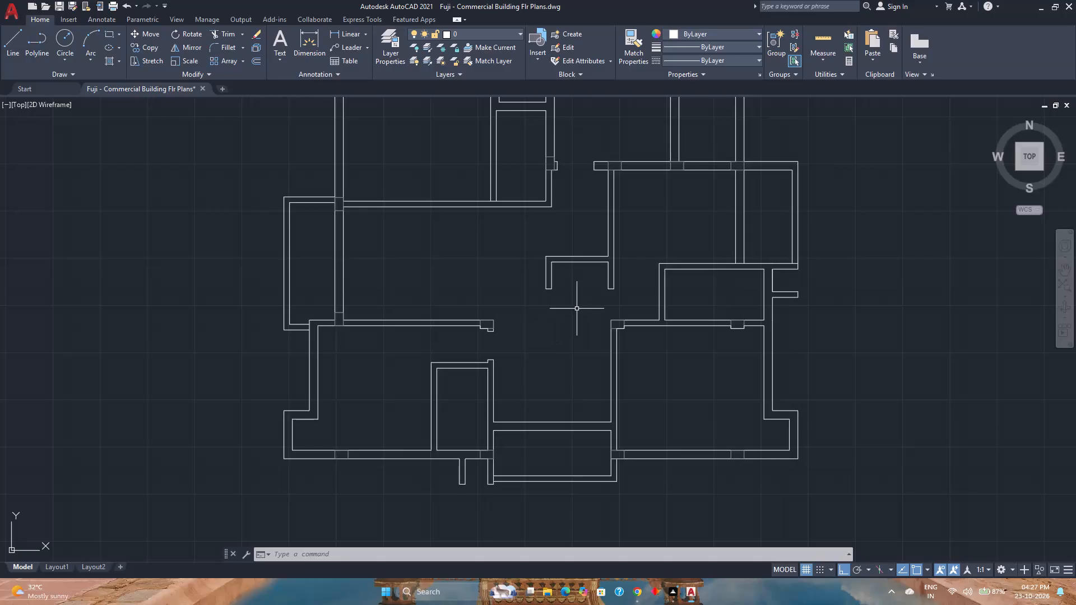
# Examine the wall ends and door openings in the lower unit of the floor plan against the rest of the building.
pyautogui.scroll(3, 497, 323)
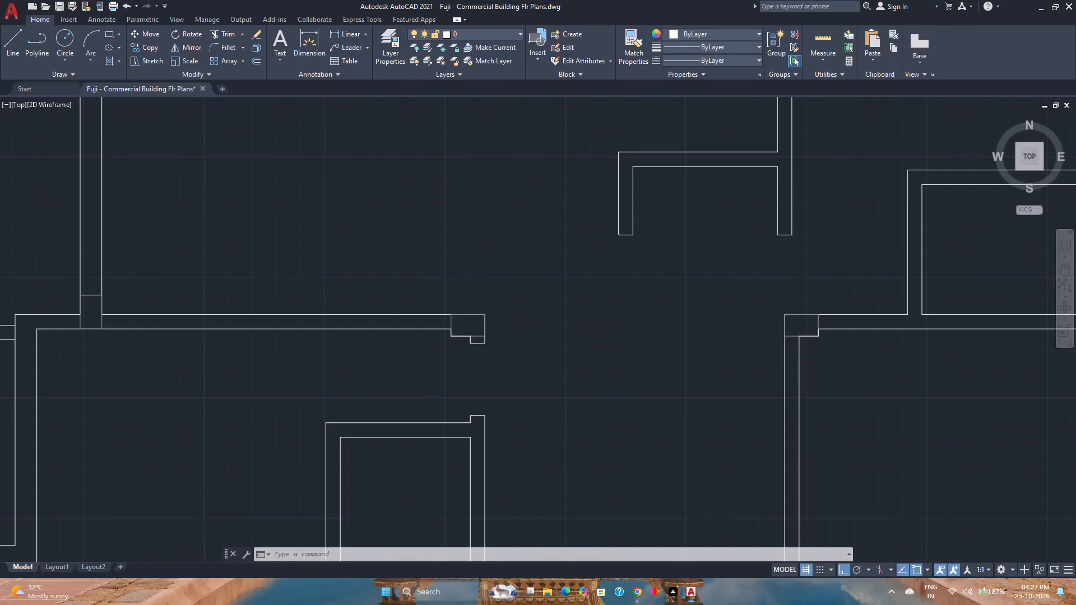
pyautogui.scroll(-2, 492, 324)
pyautogui.scroll(3, 486, 323)
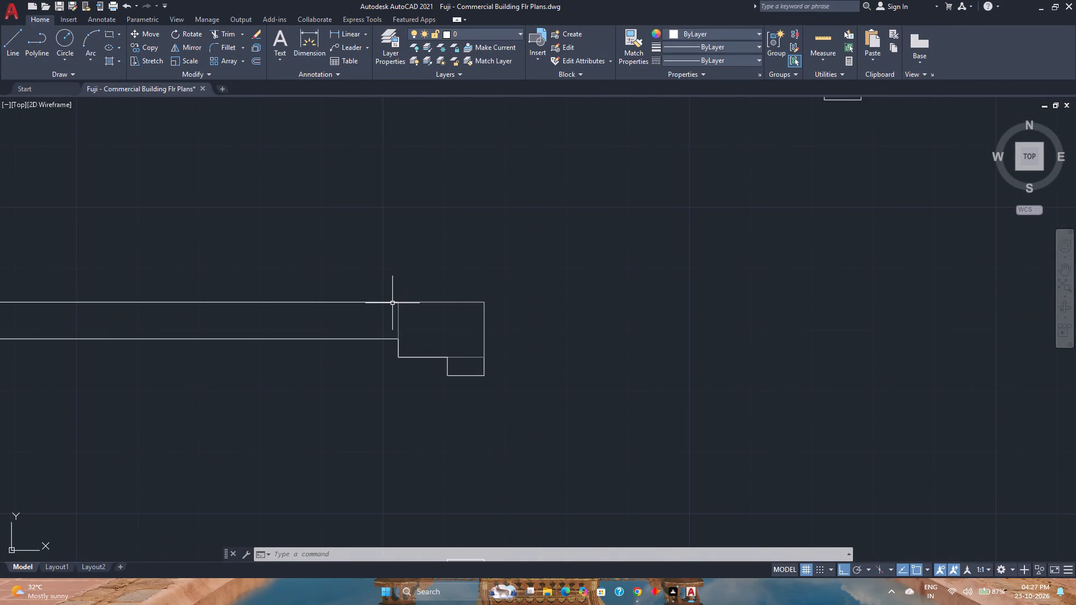
pyautogui.scroll(-4, 449, 315)
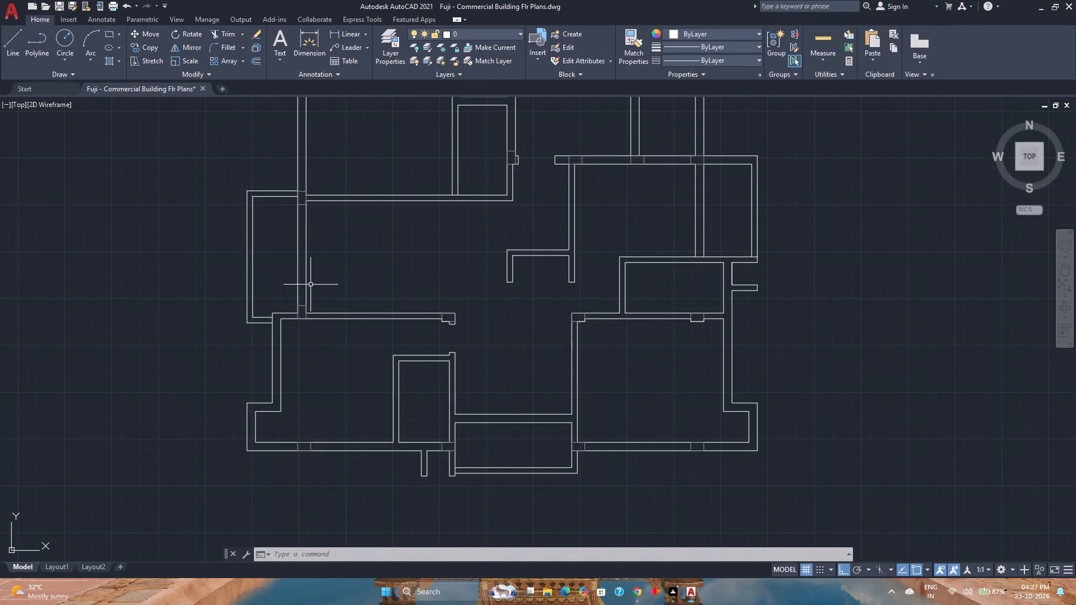
pyautogui.scroll(2, 532, 160)
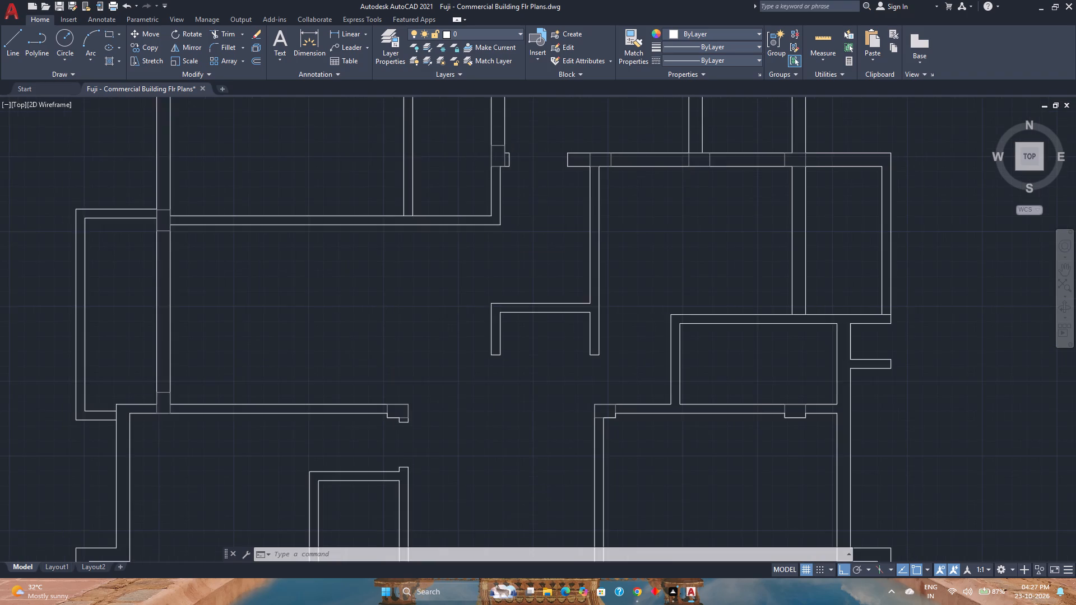
pyautogui.scroll(1, 535, 164)
pyautogui.moveTo(537, 164); pyautogui.dragTo(555, 269, button='middle')
pyautogui.scroll(-4, 555, 269)
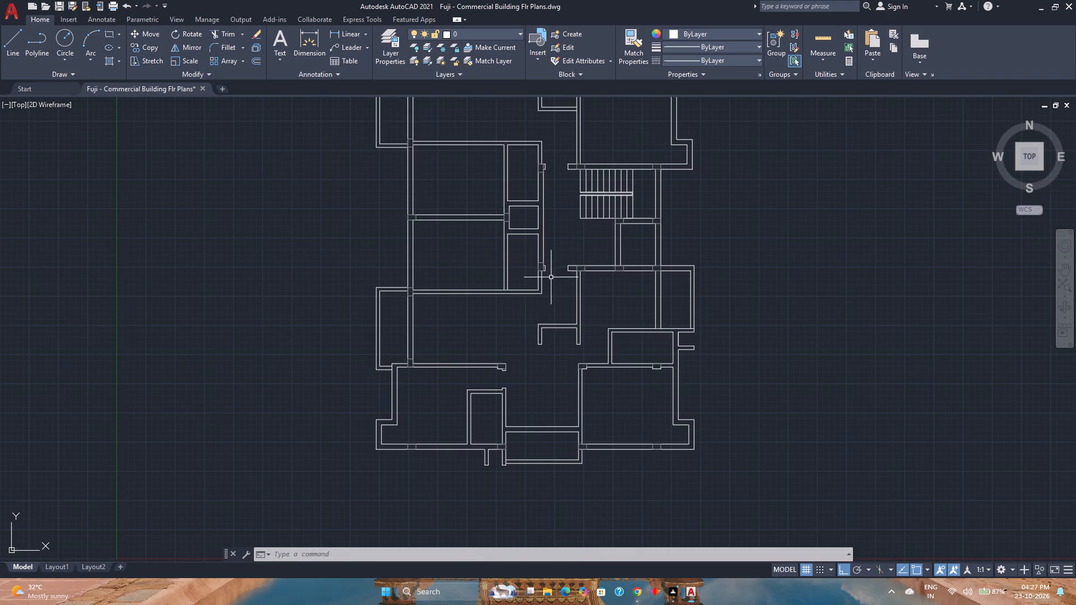
pyautogui.scroll(-1, 541, 314)
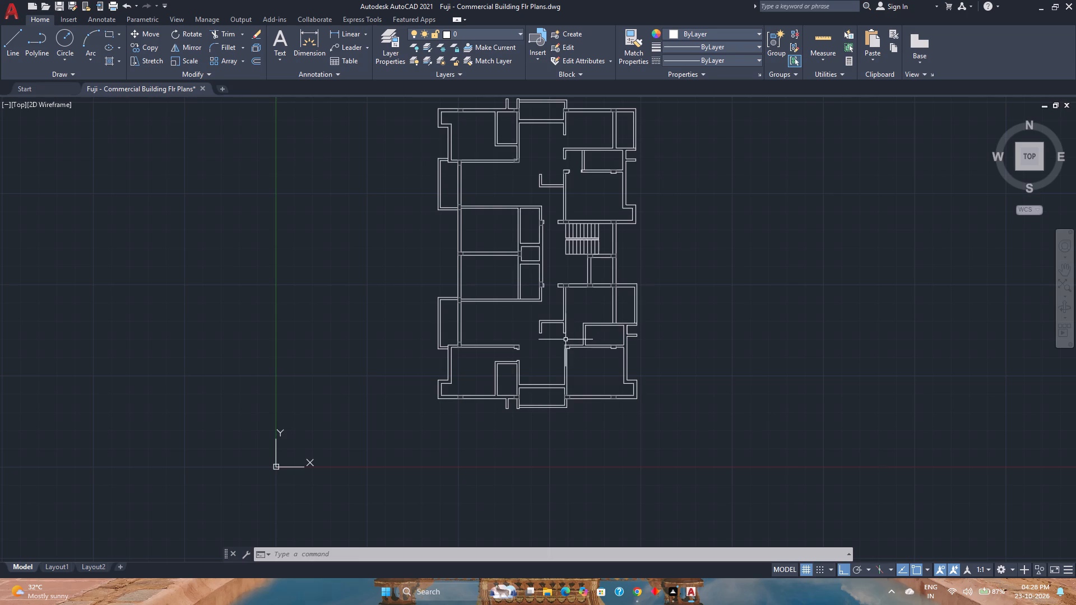
pyautogui.scroll(2, 575, 372)
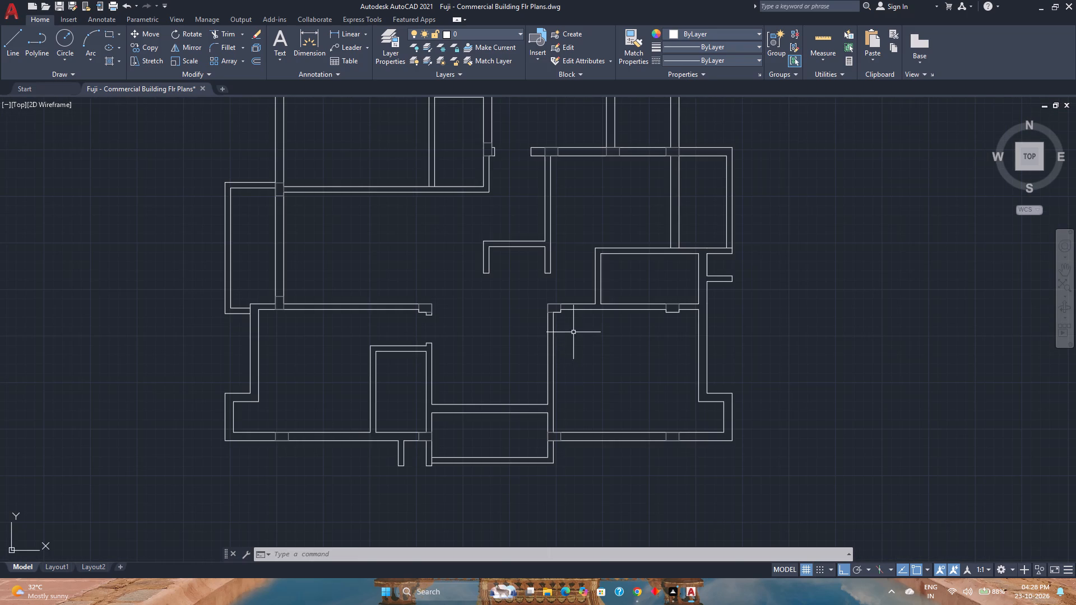
pyautogui.scroll(-2, 571, 314)
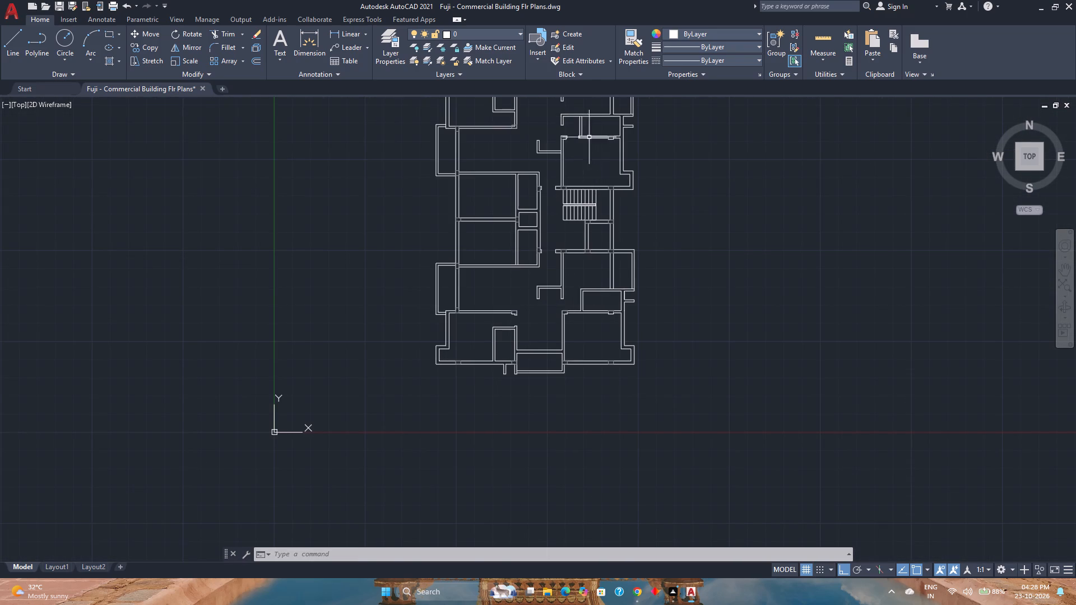
# Trim the leftover wall lines crossing at the wall junction beside the small room's door opening in the upper unit.
pyautogui.scroll(5, 593, 120)
pyautogui.scroll(3, 542, 237)
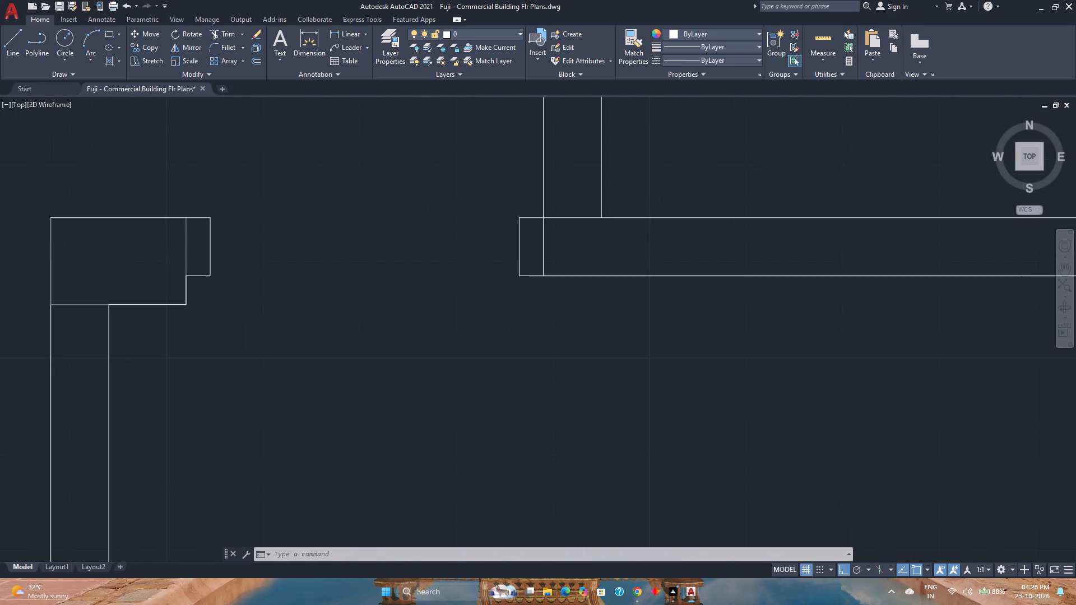
pyautogui.write('tr')
pyautogui.press('Return')
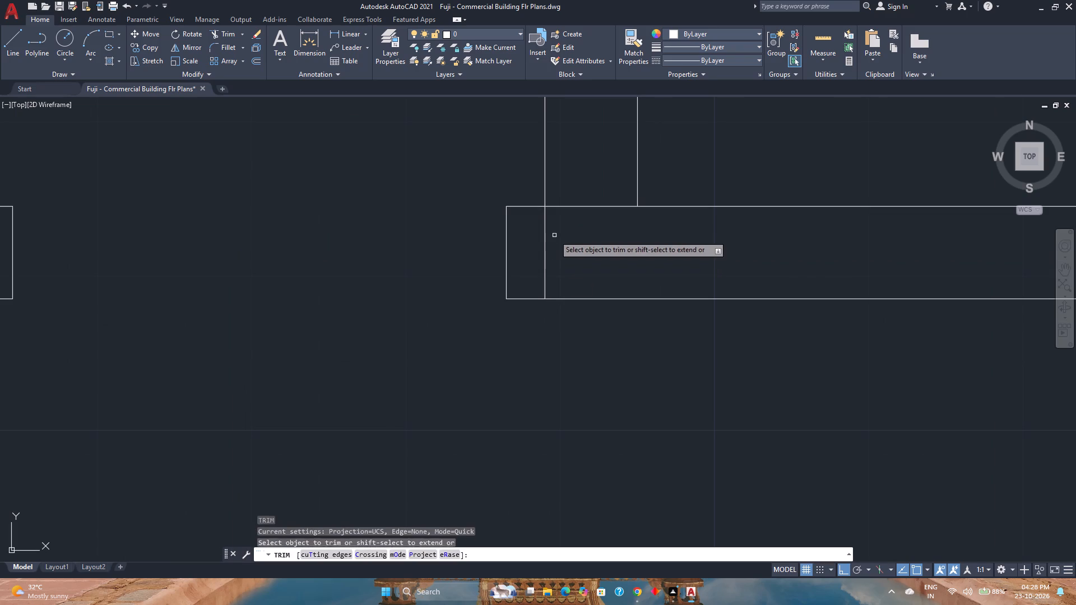
pyautogui.moveTo(542, 242); pyautogui.dragTo(581, 175)
pyautogui.scroll(-4, 581, 175)
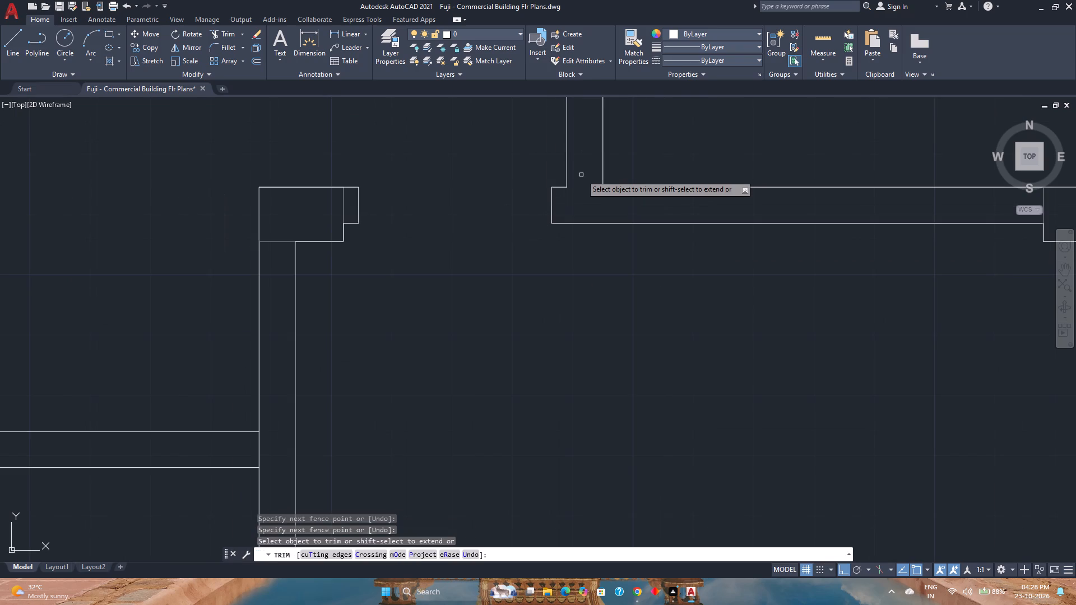
pyautogui.press('Escape')
# Copy the upper unit's two door-jamb lines to the matching wall in the lower unit, starting at the column's upper inner corner.
pyautogui.scroll(-3, 586, 204)
pyautogui.moveTo(566, 249); pyautogui.dragTo(601, 296, button='middle')
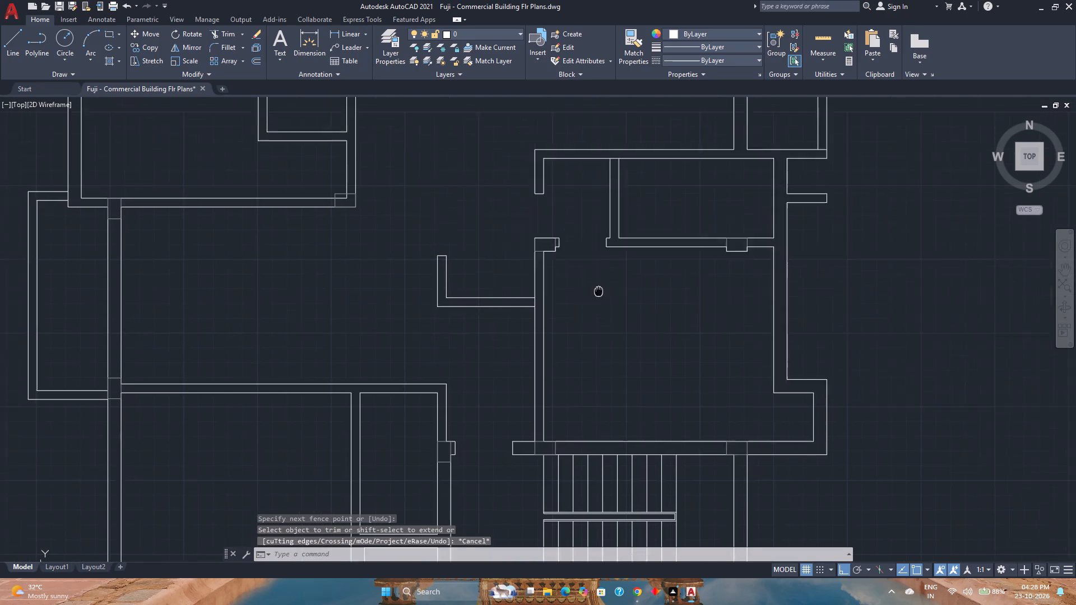
pyautogui.moveTo(601, 296); pyautogui.dragTo(624, 337, button='middle')
pyautogui.scroll(3, 644, 292)
pyautogui.click(620, 295)
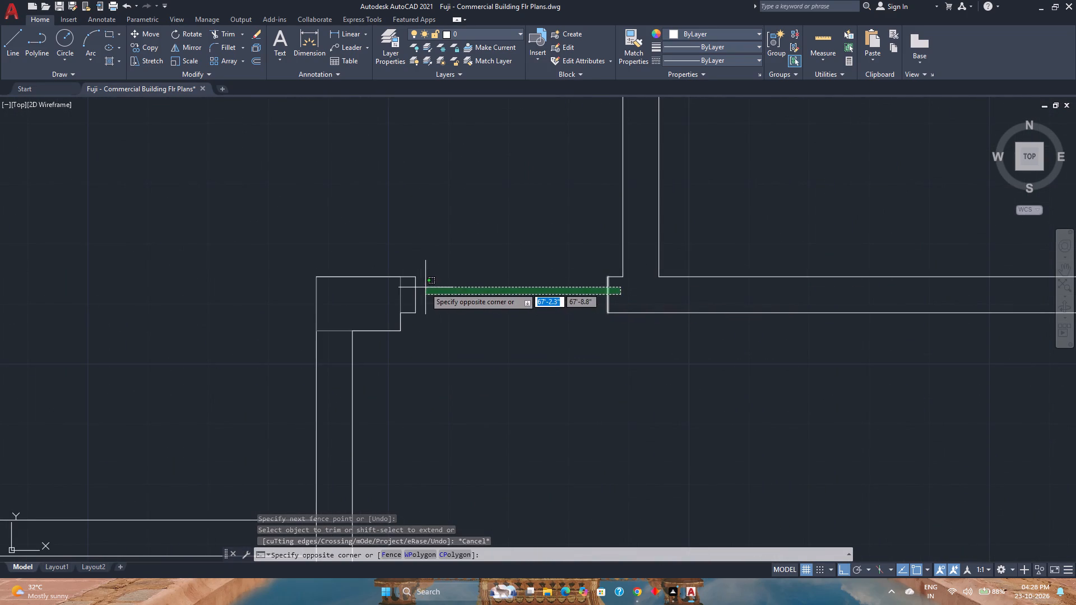
pyautogui.click(412, 290)
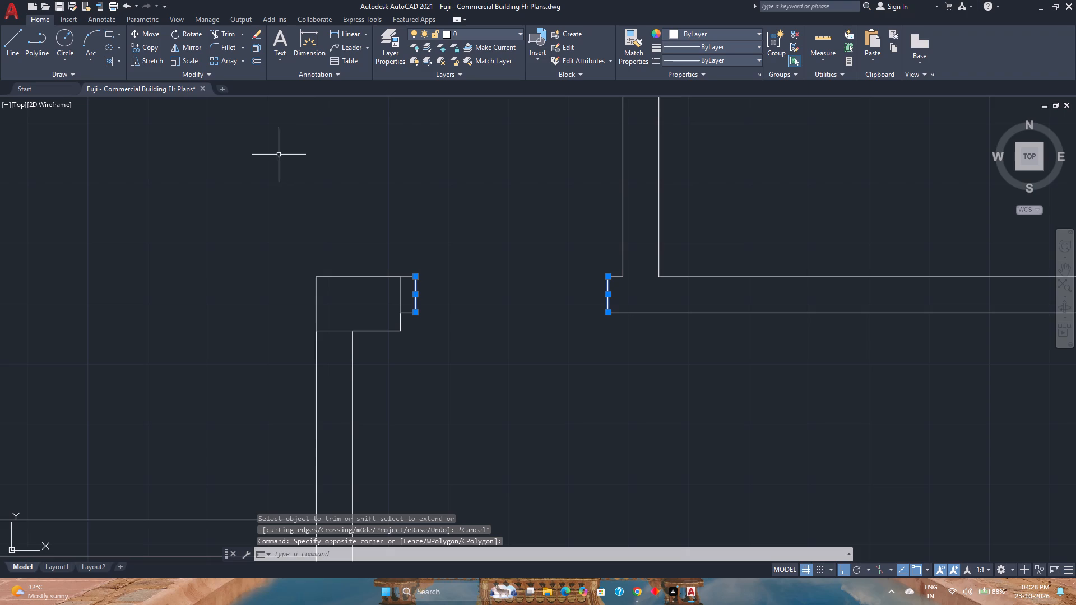
pyautogui.click(134, 44)
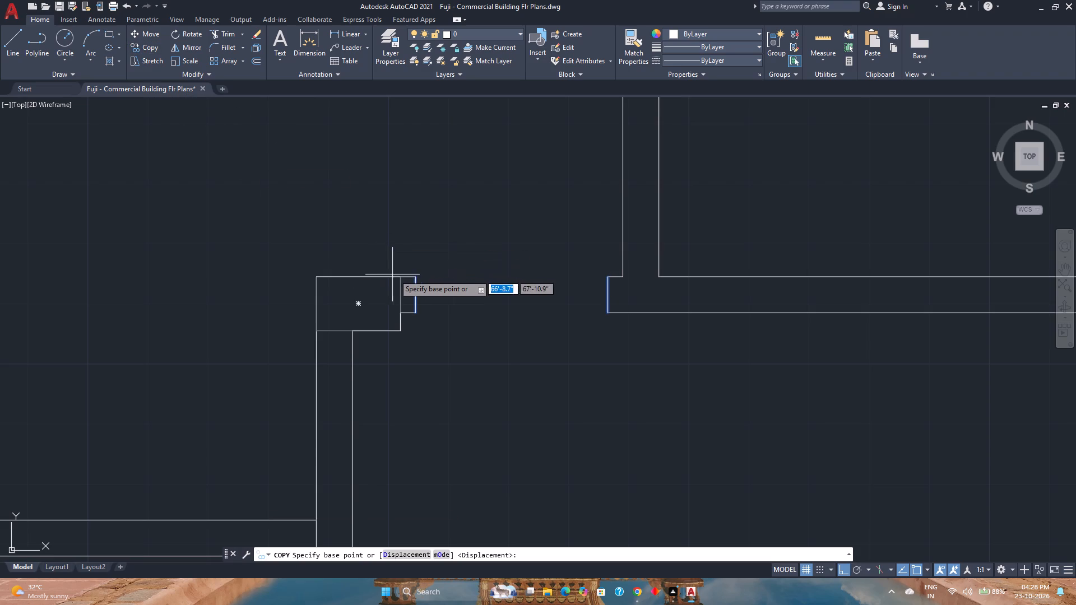
pyautogui.click(416, 278)
pyautogui.scroll(-6, 416, 278)
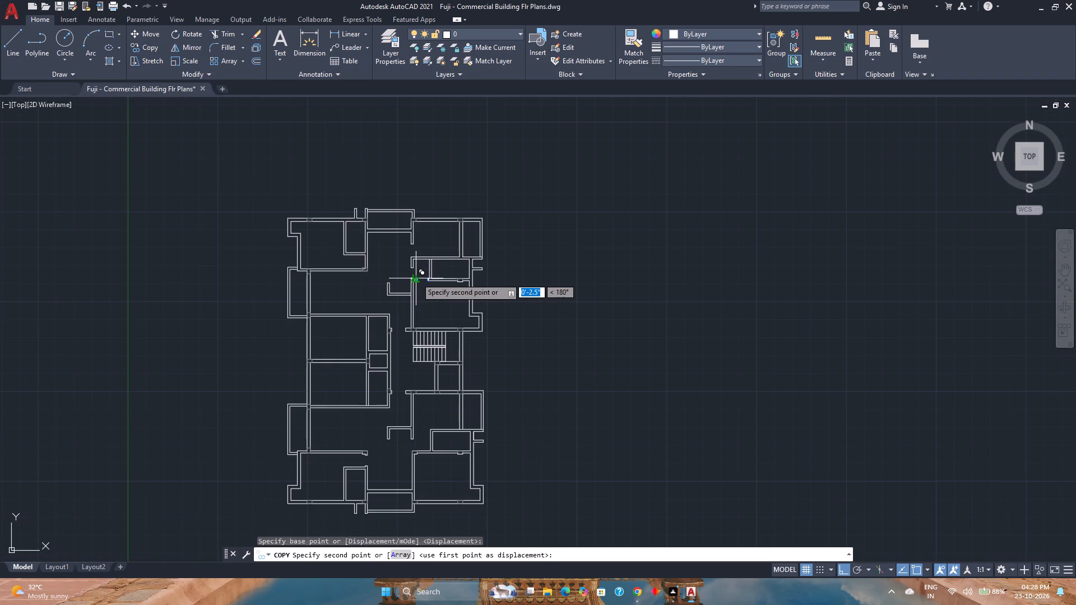
pyautogui.scroll(3, 423, 462)
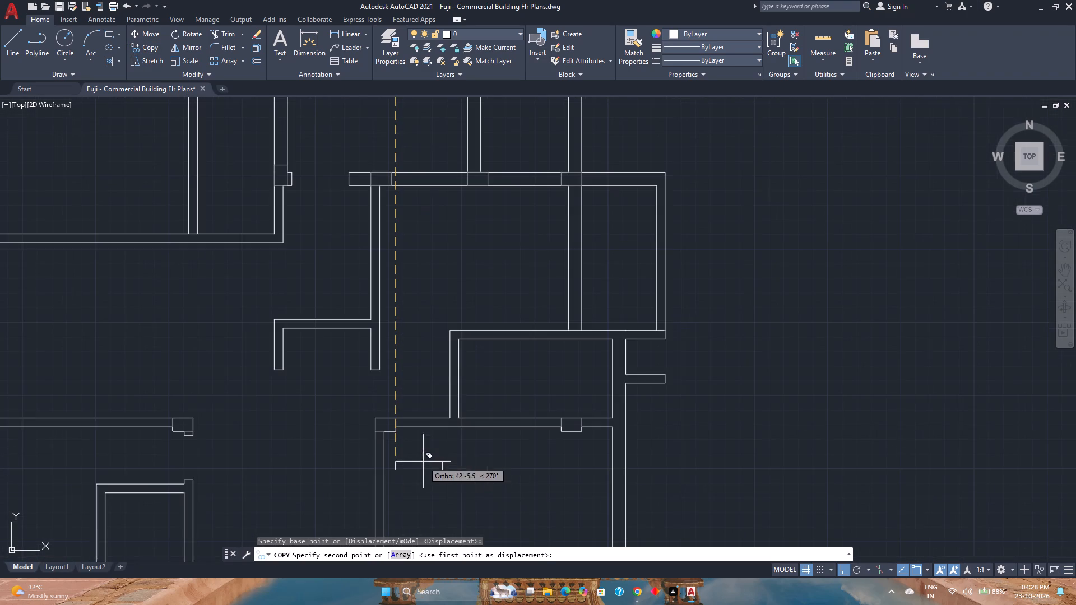
pyautogui.scroll(6, 400, 427)
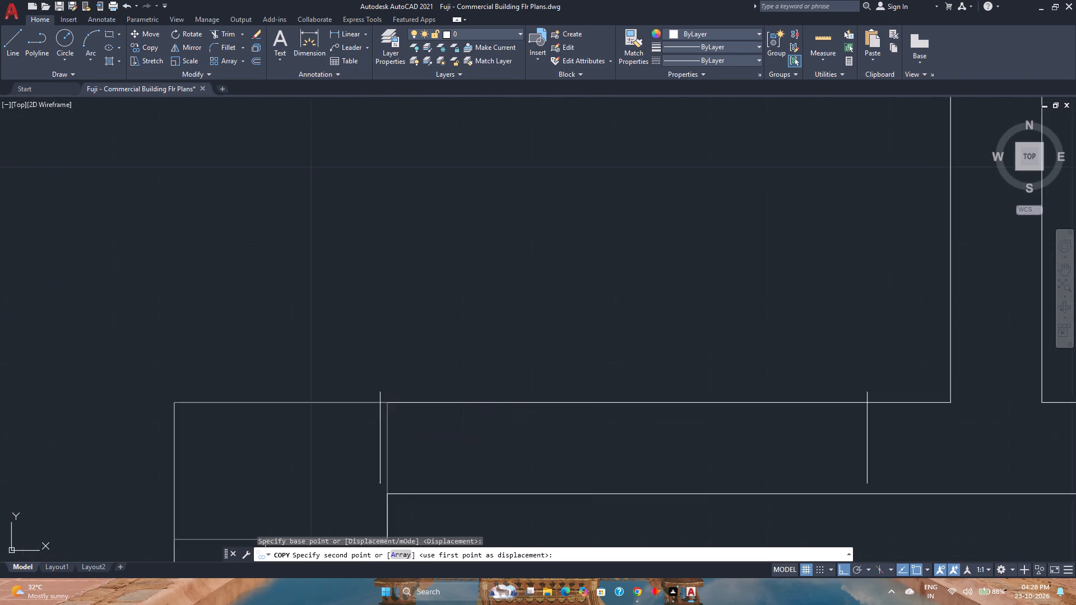
pyautogui.scroll(-2, 381, 392)
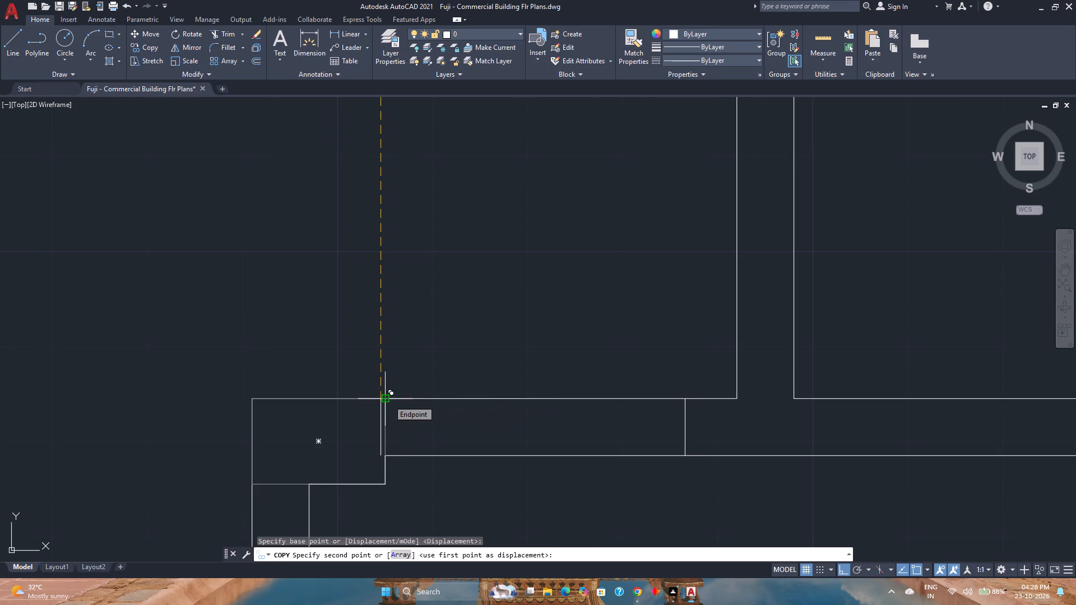
pyautogui.click(388, 400)
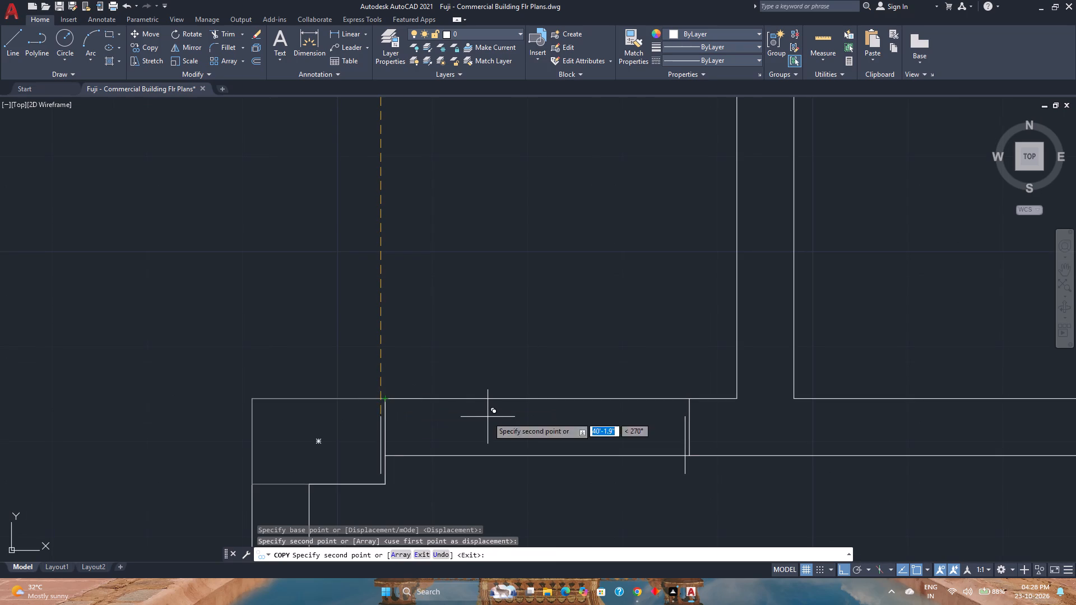
pyautogui.press('Escape')
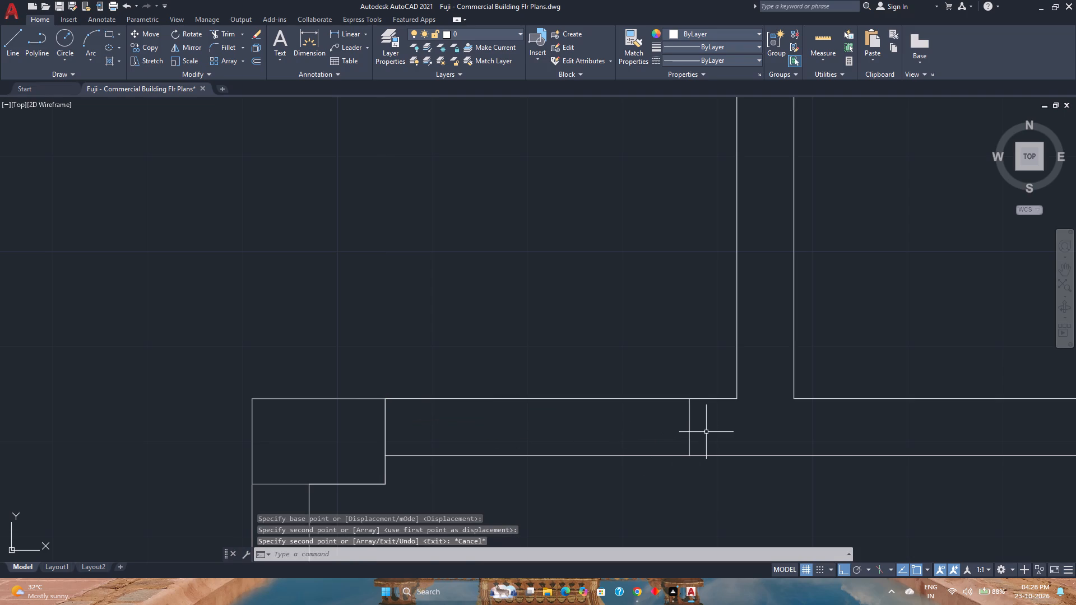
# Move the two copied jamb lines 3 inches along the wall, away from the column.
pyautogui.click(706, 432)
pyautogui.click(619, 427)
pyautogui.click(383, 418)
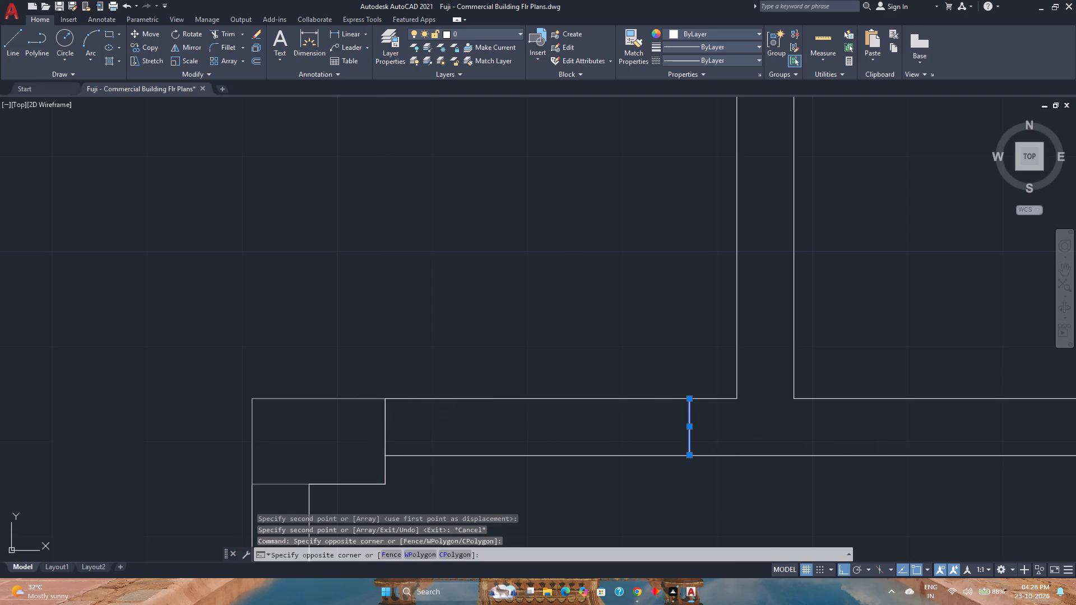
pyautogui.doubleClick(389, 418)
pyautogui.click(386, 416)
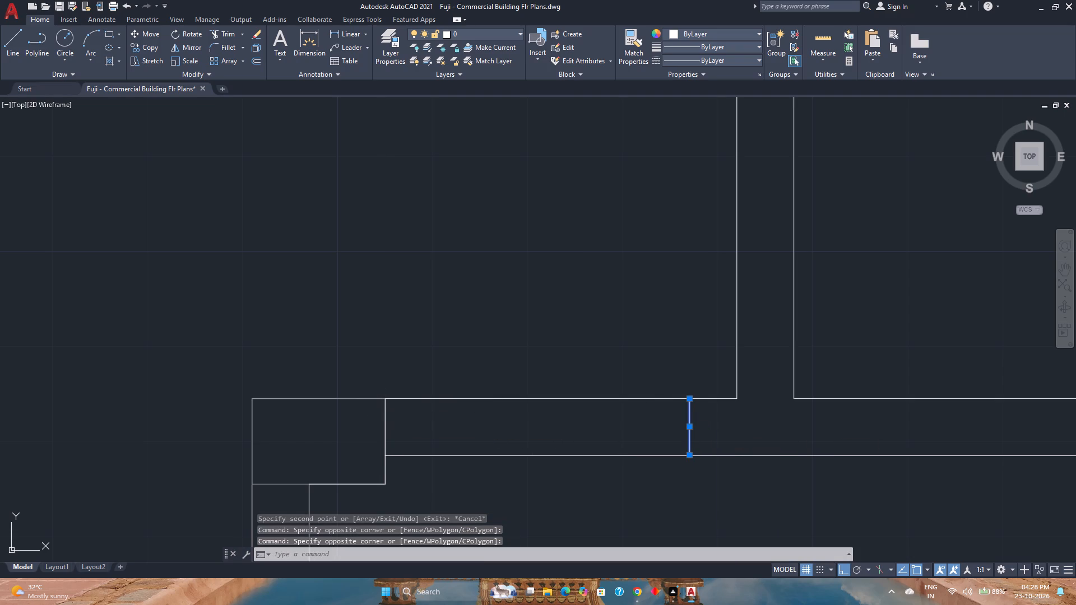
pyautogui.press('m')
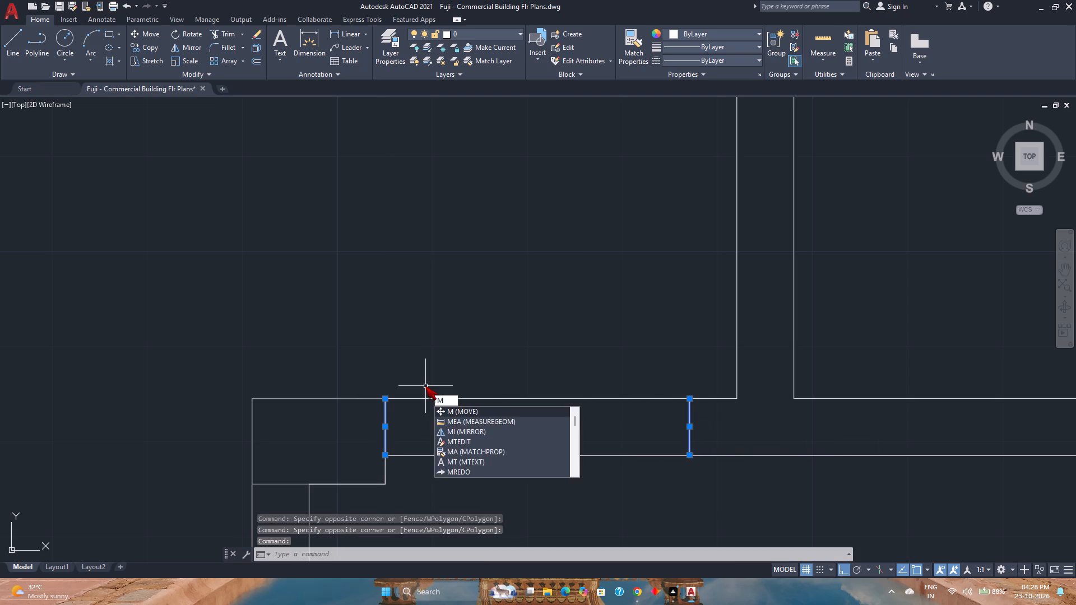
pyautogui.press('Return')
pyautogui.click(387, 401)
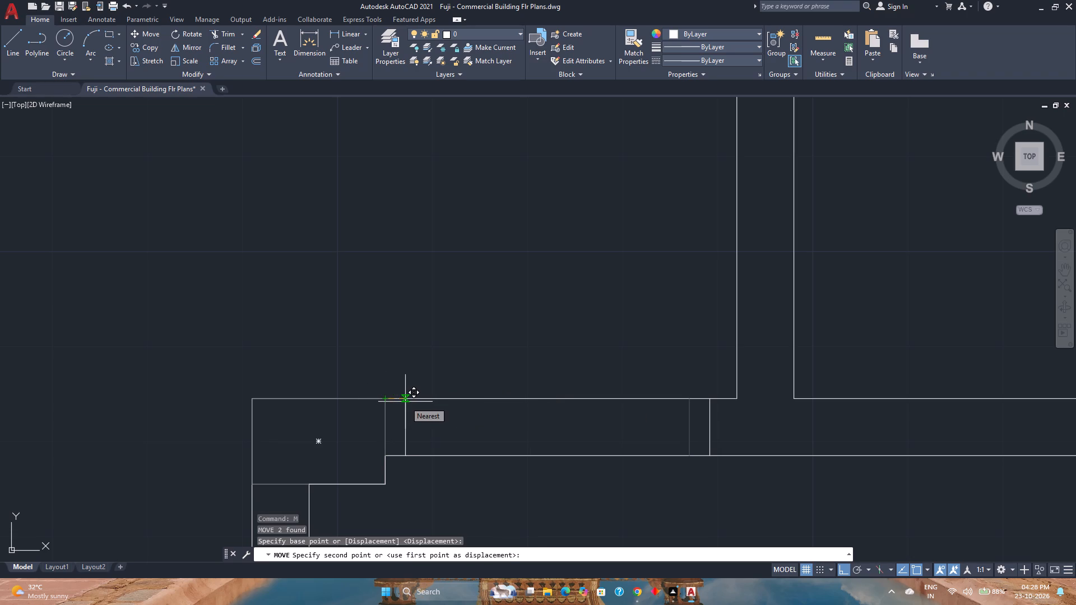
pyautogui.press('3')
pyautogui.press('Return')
# Measure the gap between the far jamb line and the adjacent cross wall's corner using a temporary dimension.
pyautogui.scroll(-3, 522, 471)
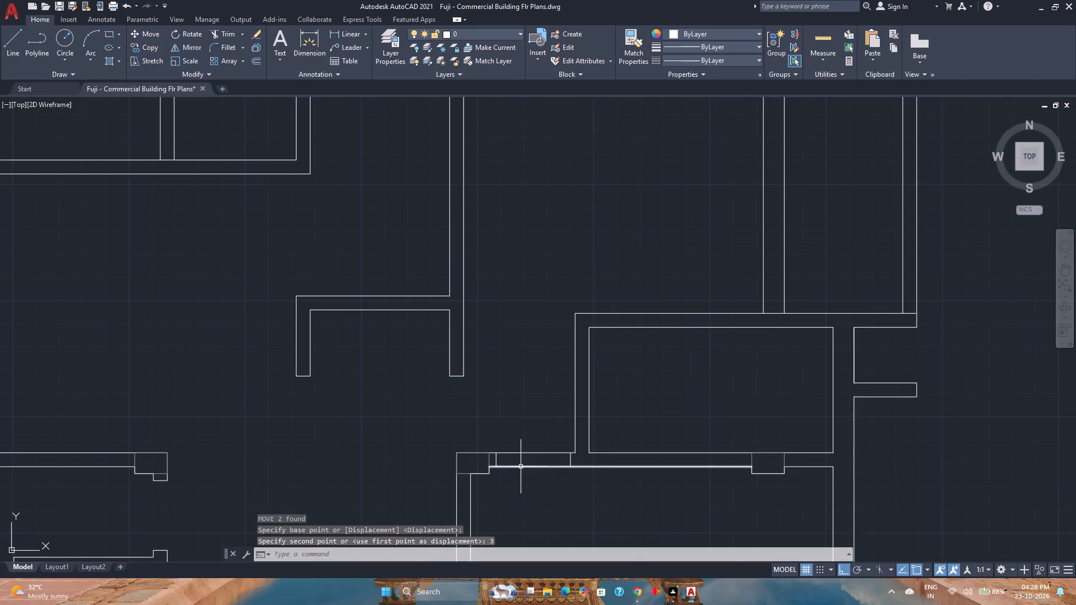
pyautogui.scroll(3, 500, 464)
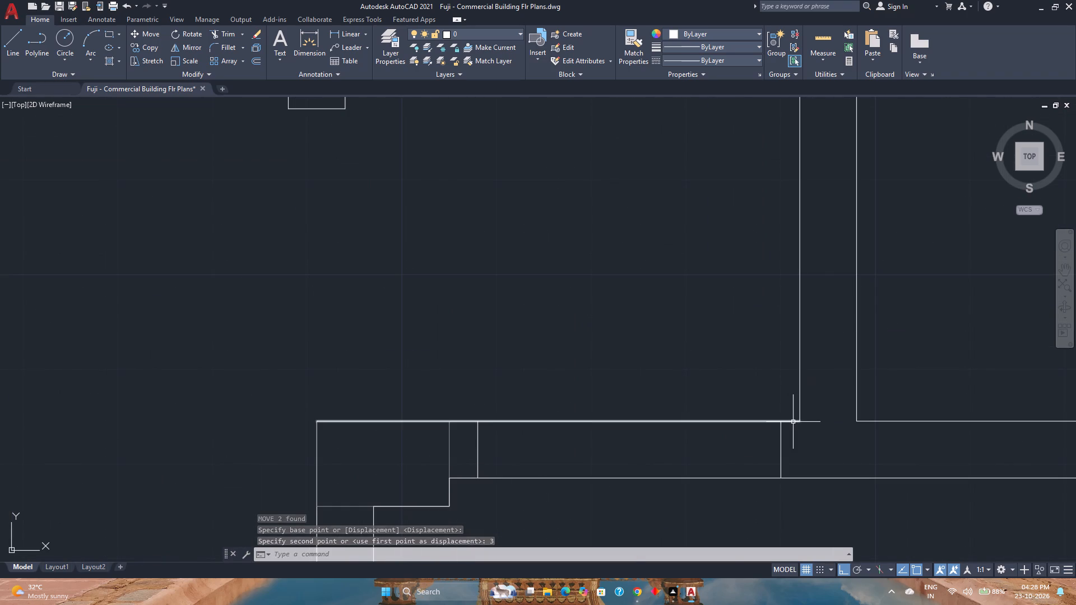
pyautogui.click(318, 40)
pyautogui.scroll(3, 789, 447)
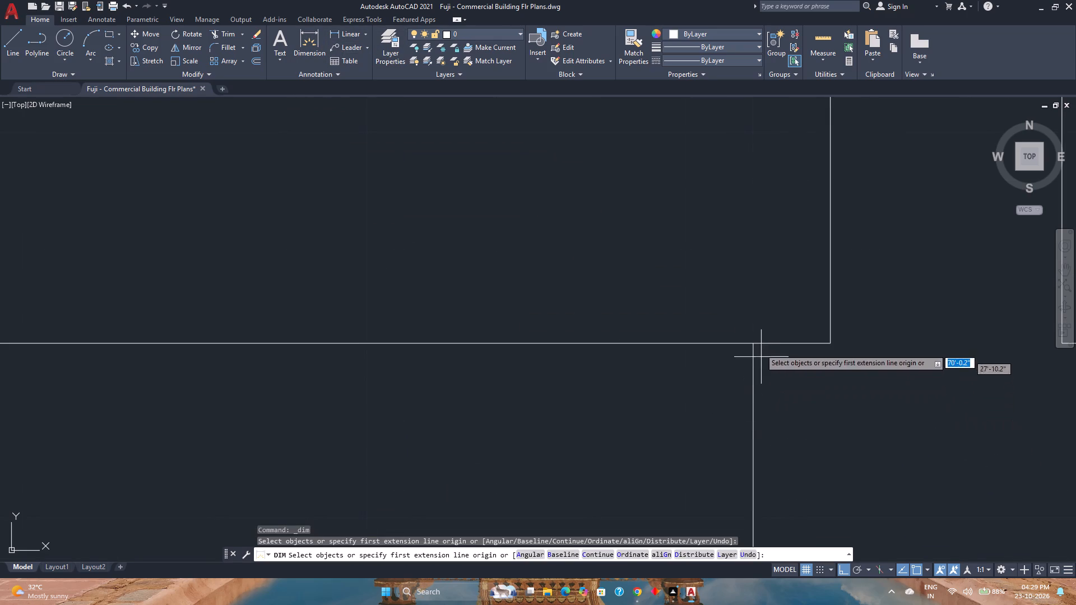
pyautogui.click(754, 344)
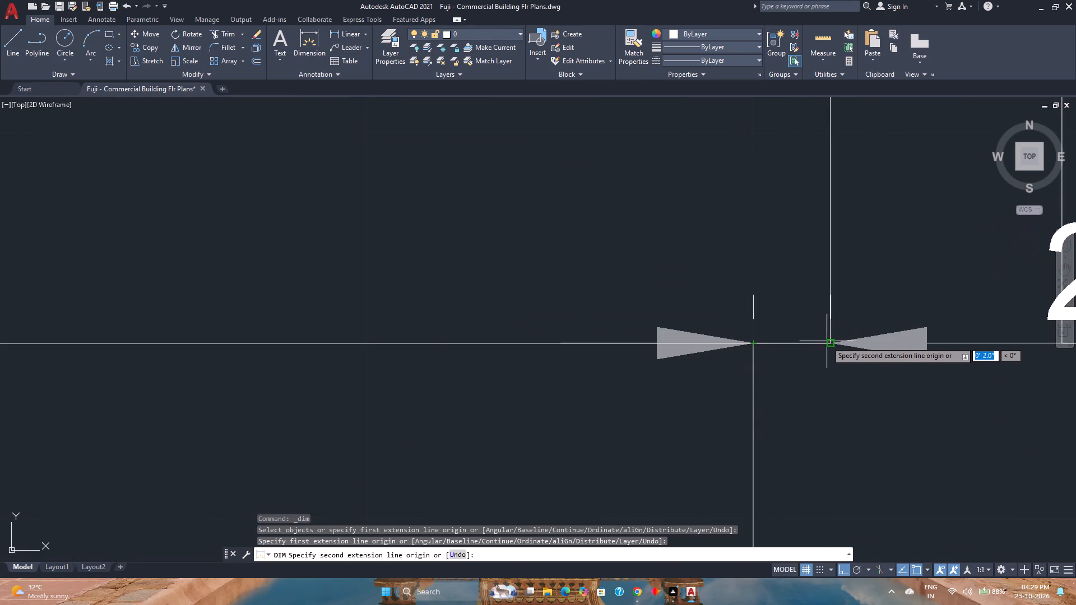
pyautogui.click(832, 340)
pyautogui.scroll(-3, 832, 340)
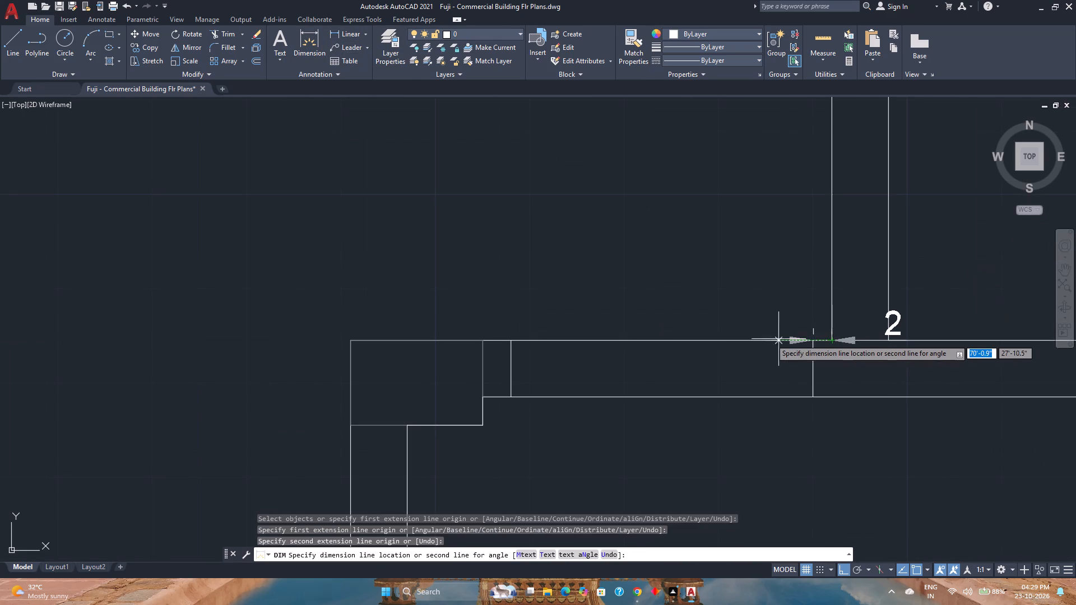
pyautogui.press('Escape')
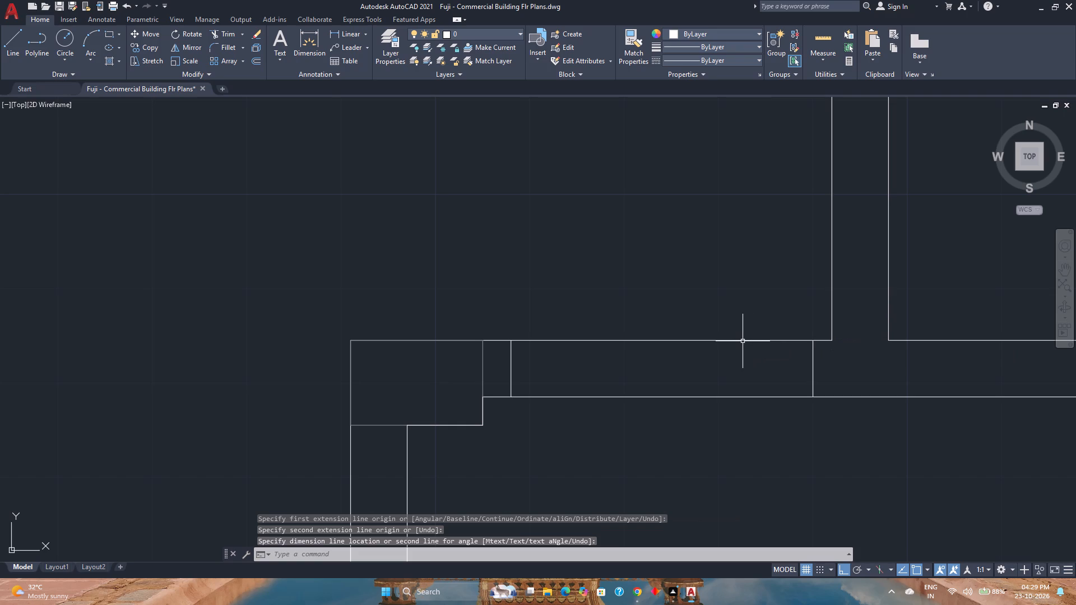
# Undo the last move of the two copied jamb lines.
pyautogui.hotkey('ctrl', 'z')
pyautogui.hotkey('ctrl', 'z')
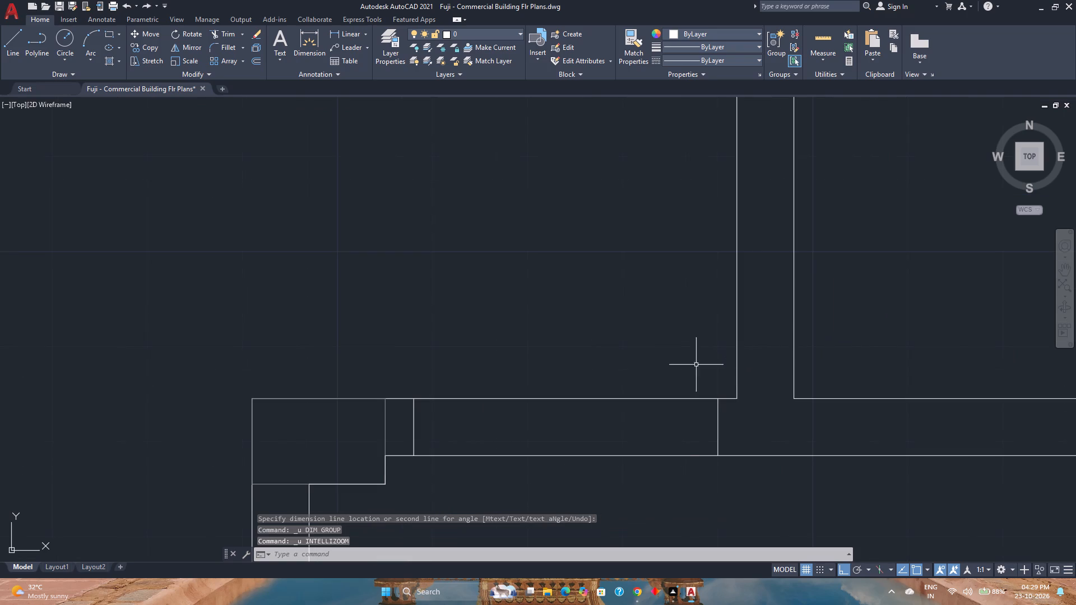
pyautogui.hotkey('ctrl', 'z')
# Move the lower unit's two door-jamb lines 2.5 inches along the wall, away from the column.
pyautogui.click(697, 431)
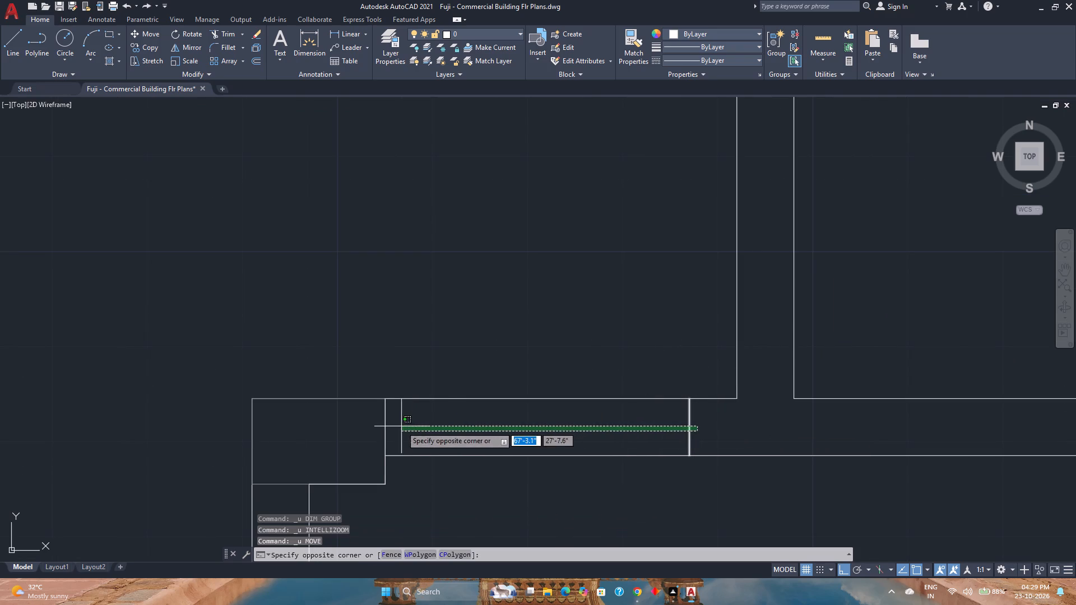
pyautogui.click(381, 422)
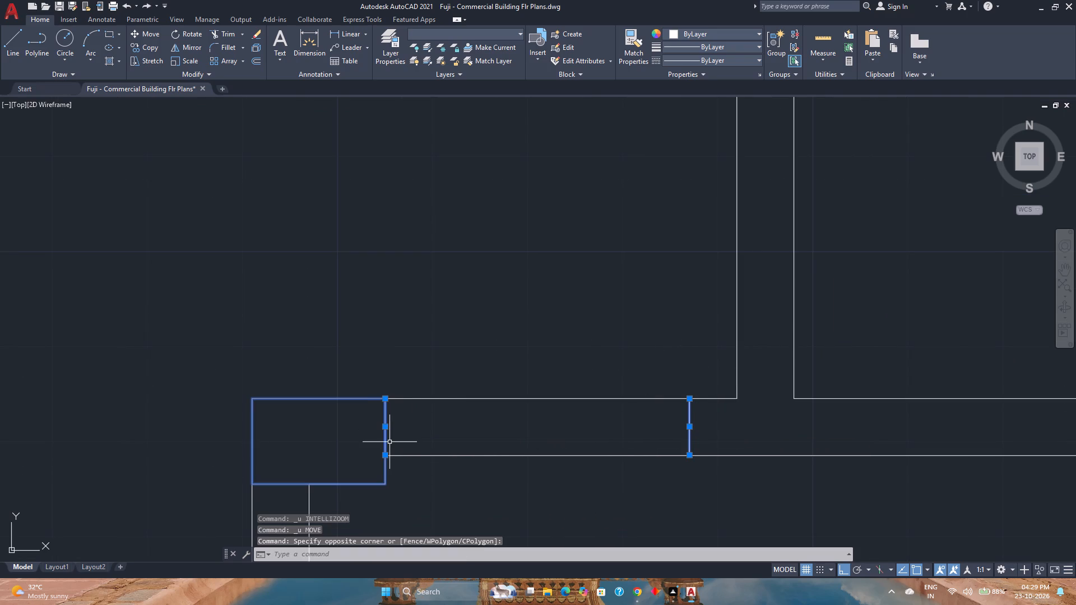
pyautogui.press('m')
pyautogui.press('Return')
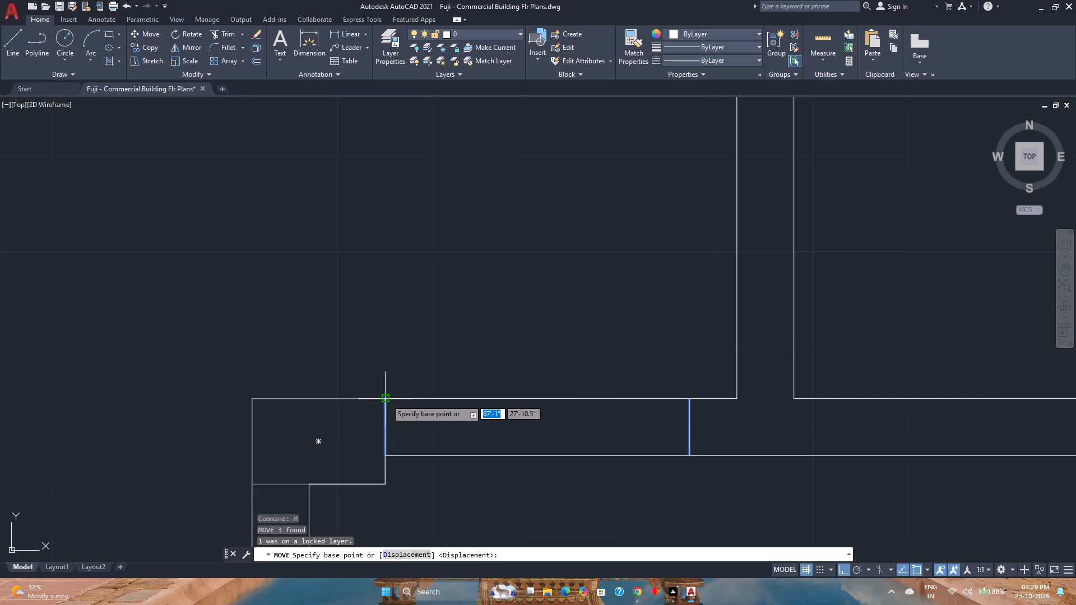
pyautogui.click(386, 399)
pyautogui.write('2.5')
pyautogui.press('Return')
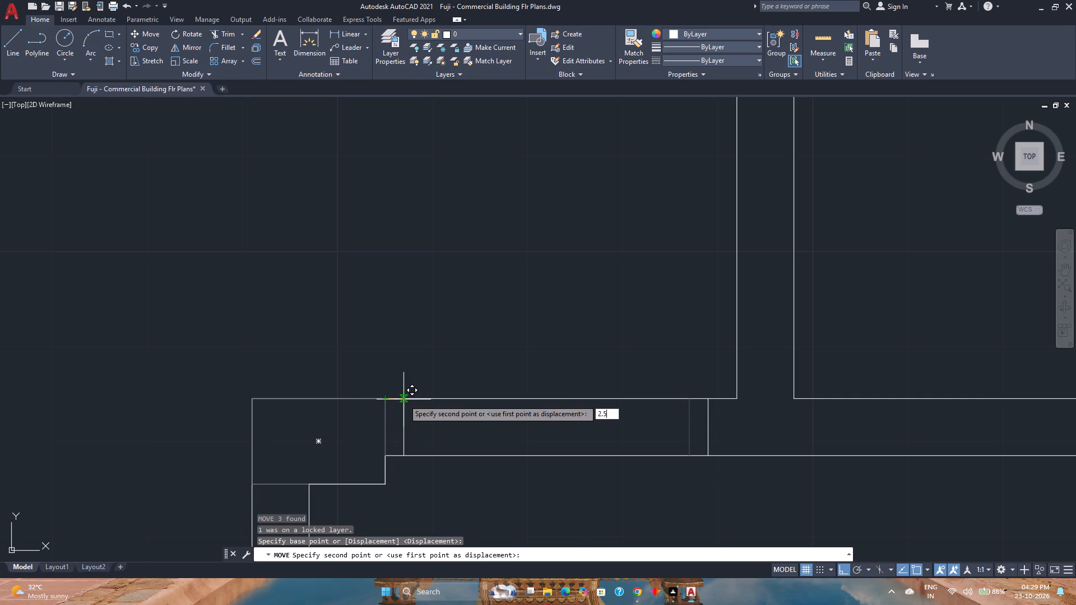
# Trim both wall lines between the two jamb lines to open the doorway beside the column.
pyautogui.scroll(-1, 532, 499)
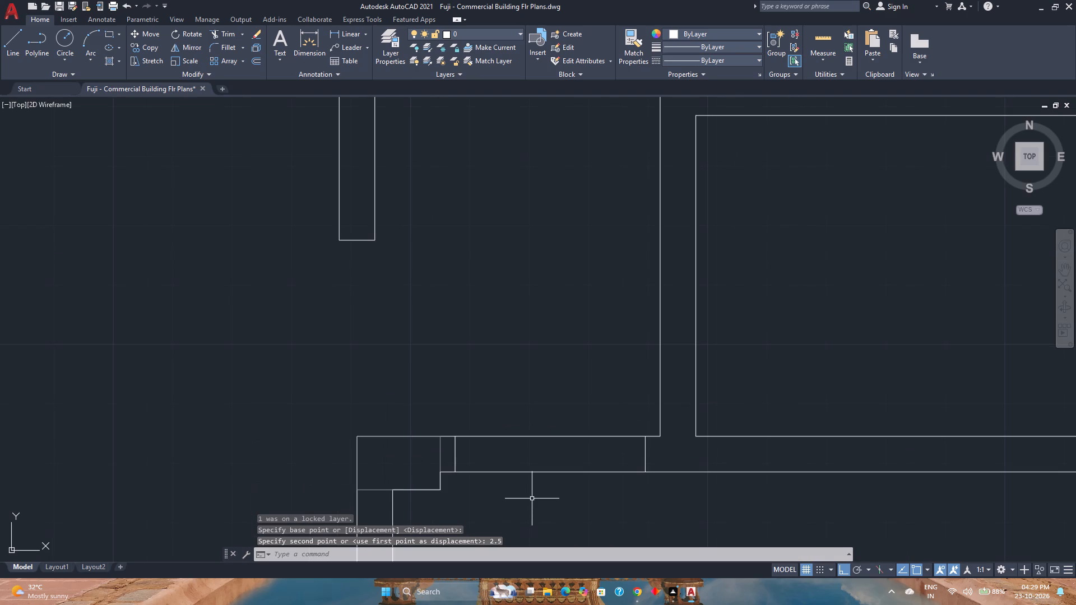
pyautogui.press('t')
pyautogui.press('r')
pyautogui.press('Return')
pyautogui.click(545, 411)
pyautogui.click(542, 491)
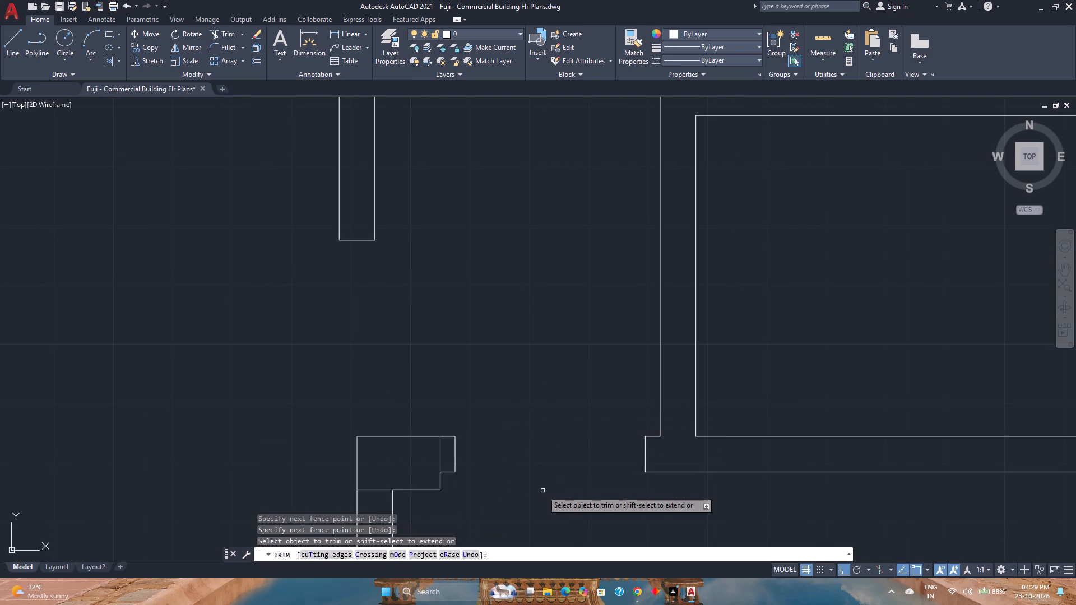
pyautogui.press('Escape')
# Draw a line straight across the wall thickness from the small room's lower inner corner nearest the new door opening.
pyautogui.scroll(-3, 536, 485)
pyautogui.moveTo(562, 498); pyautogui.dragTo(576, 466, button='middle')
pyautogui.middleClick(576, 466)
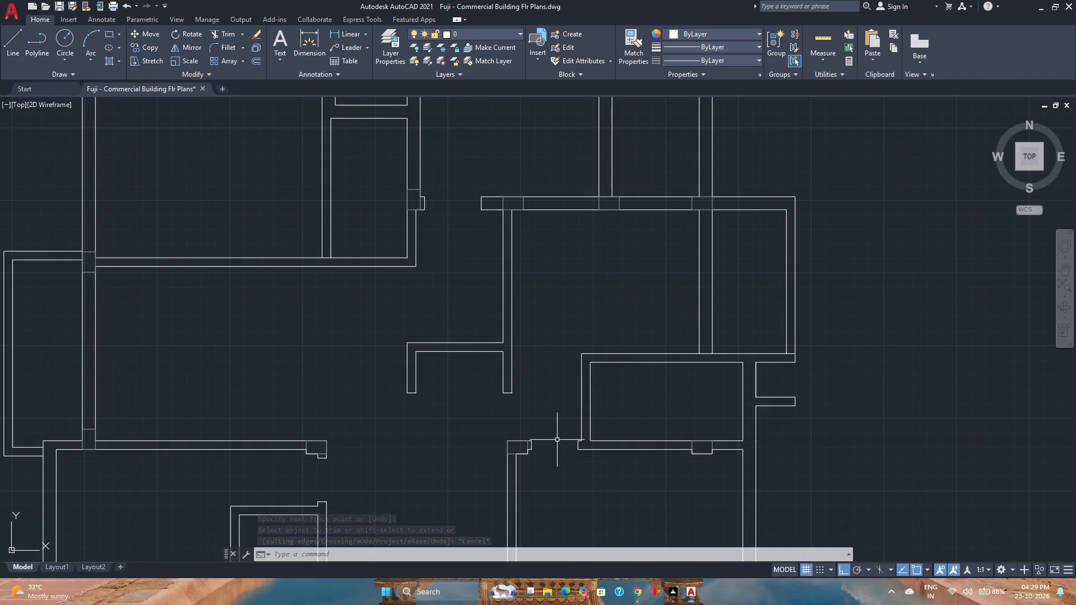
pyautogui.scroll(-1, 557, 436)
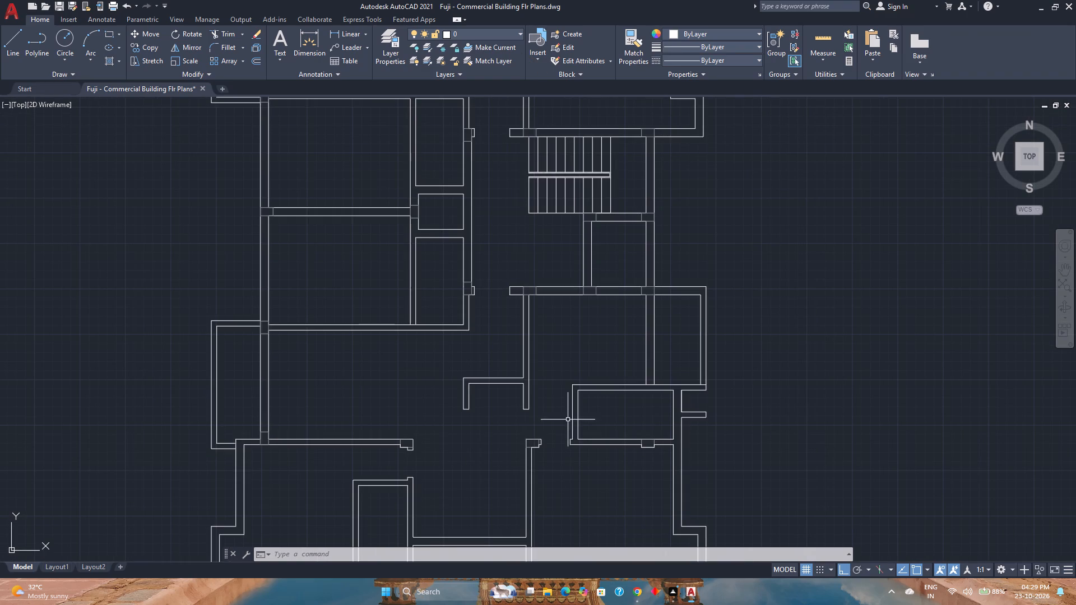
pyautogui.scroll(2, 619, 460)
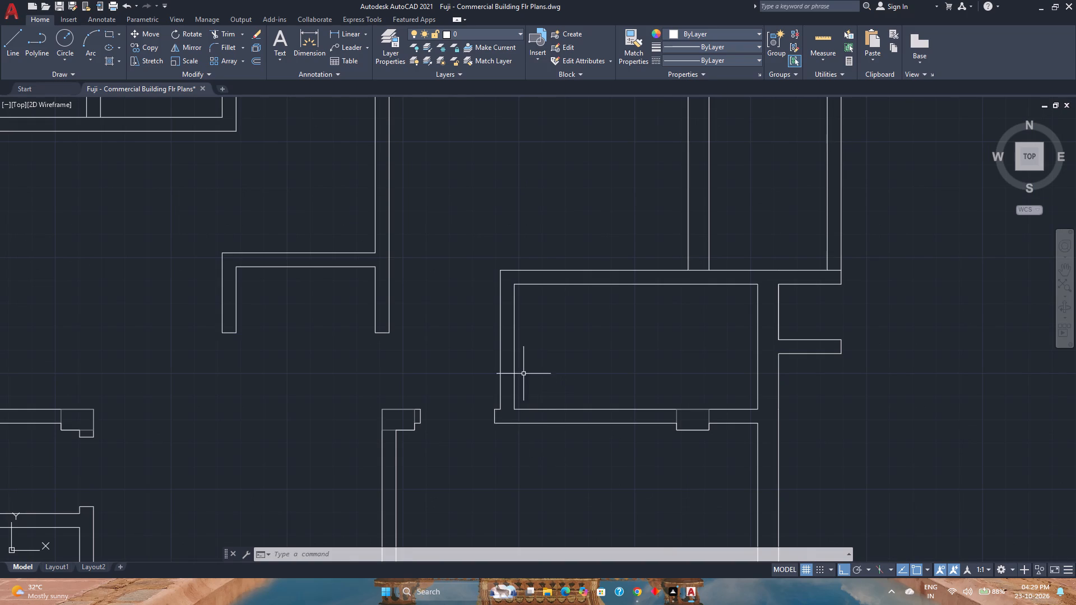
pyautogui.click(13, 44)
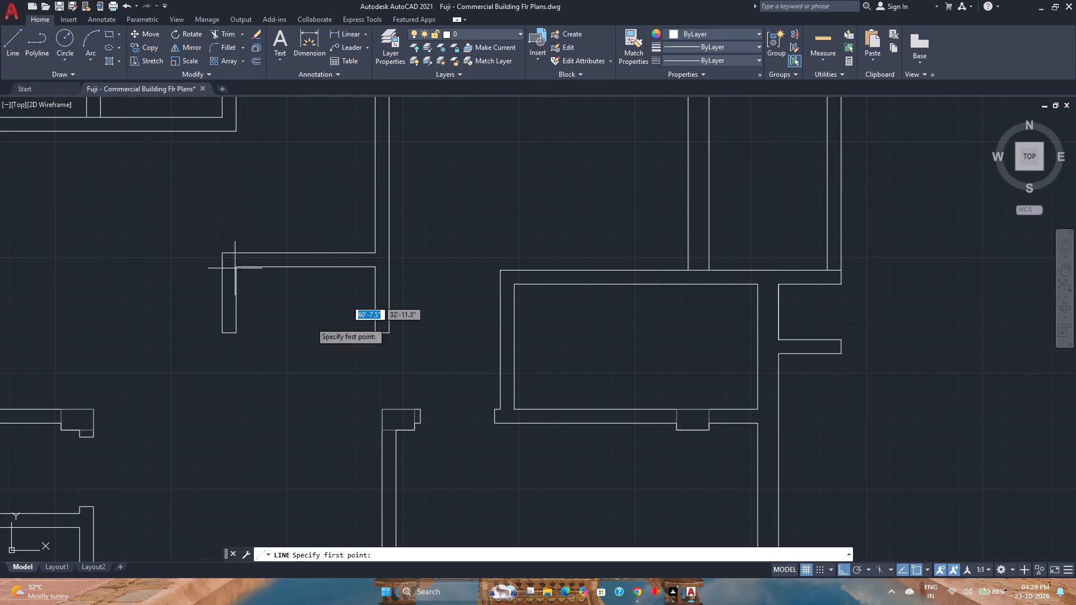
pyautogui.scroll(2, 546, 450)
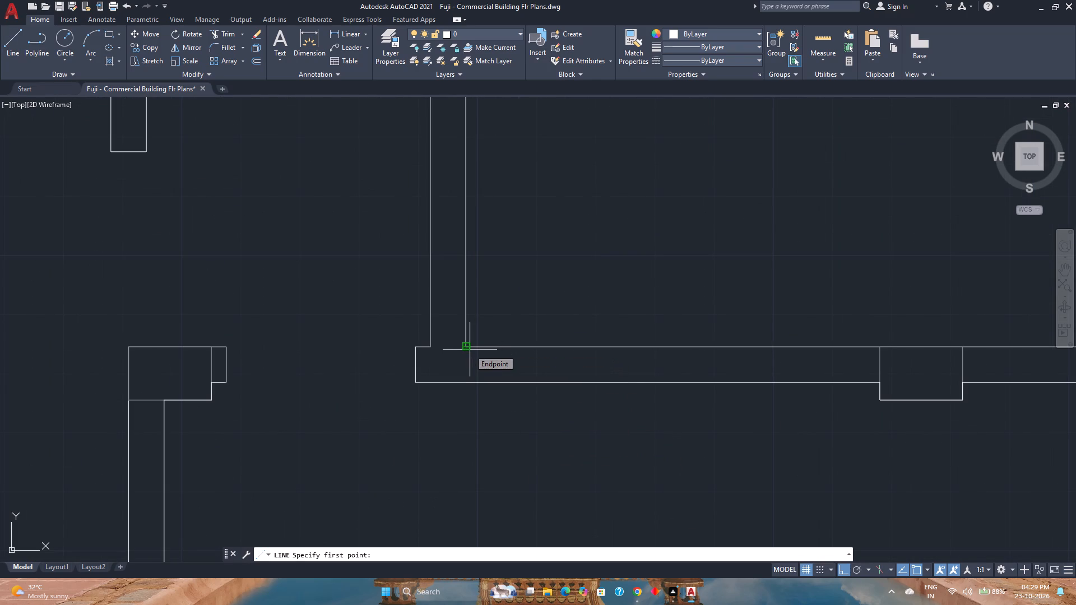
pyautogui.scroll(2, 470, 350)
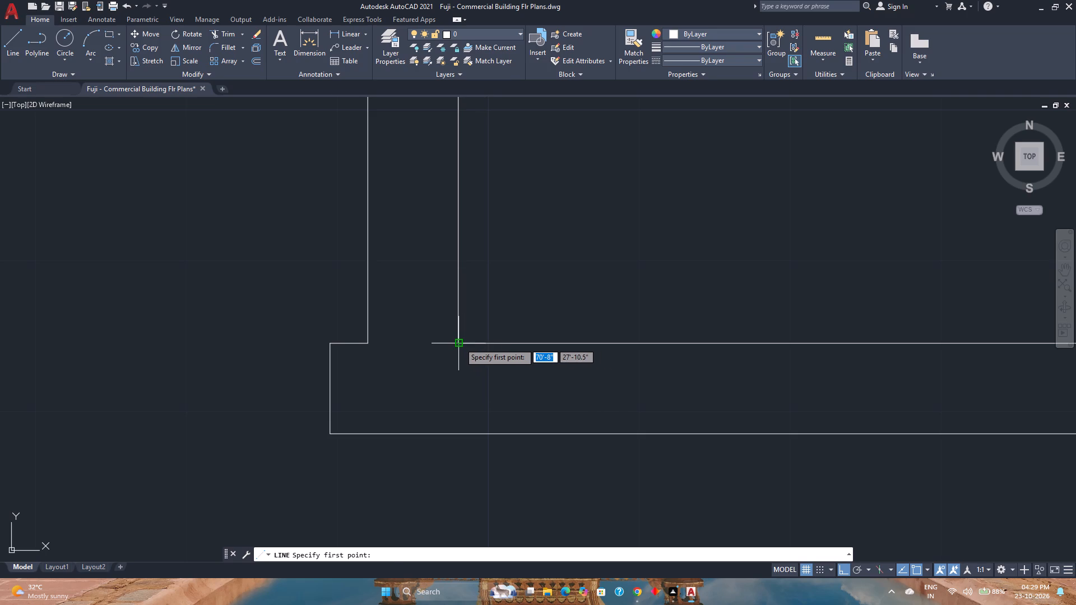
pyautogui.click(460, 343)
pyautogui.click(457, 431)
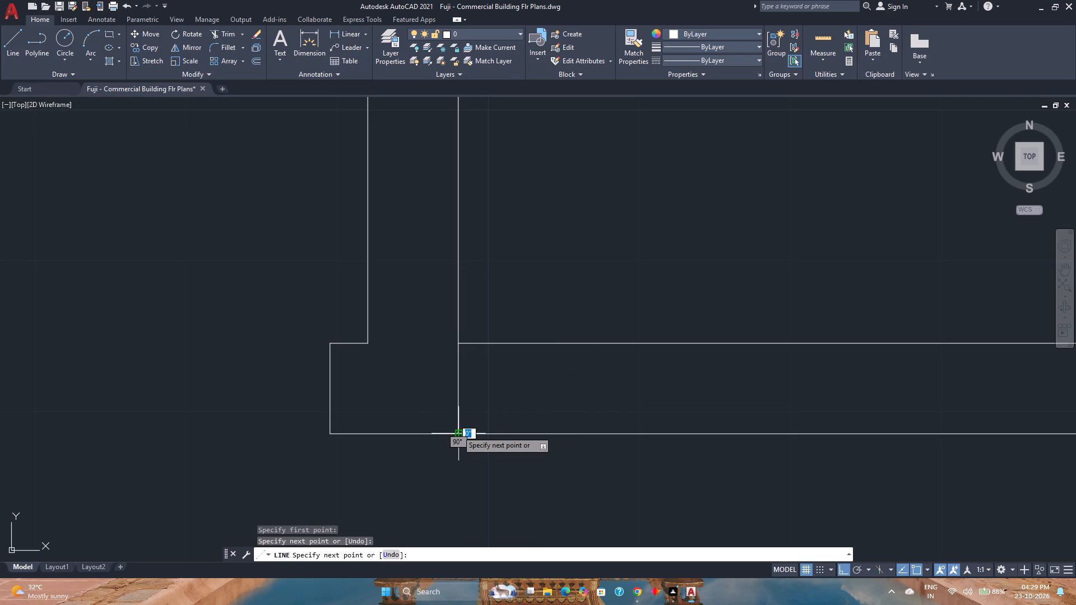
pyautogui.press('Escape')
# Move the new cross-wall line 6 inches along the wall, away from the small room's corner.
pyautogui.click(469, 421)
pyautogui.click(448, 402)
pyautogui.press('m')
pyautogui.press('Return')
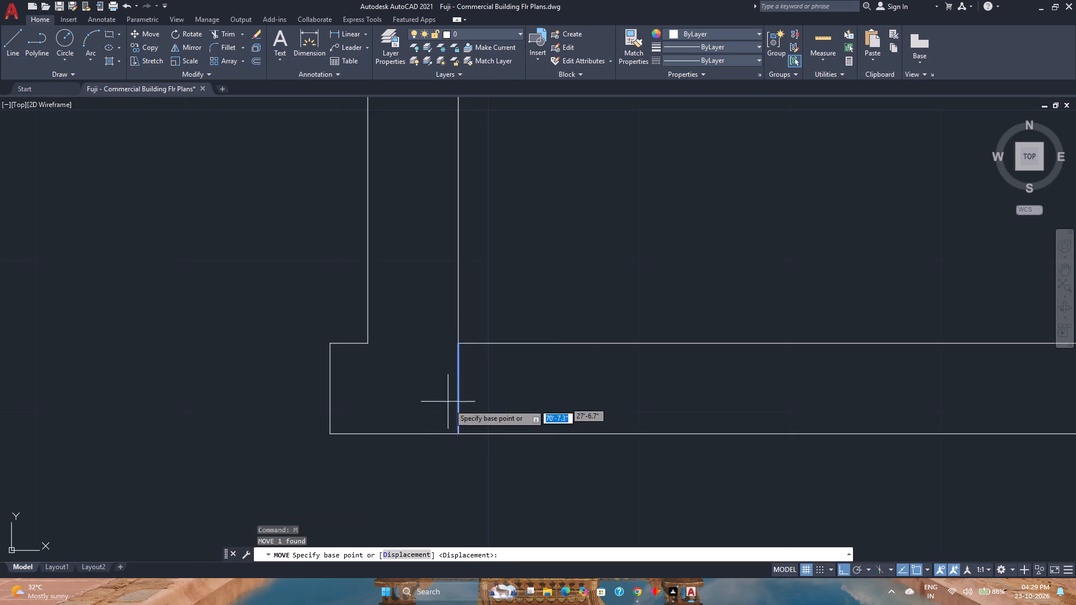
pyautogui.click(456, 433)
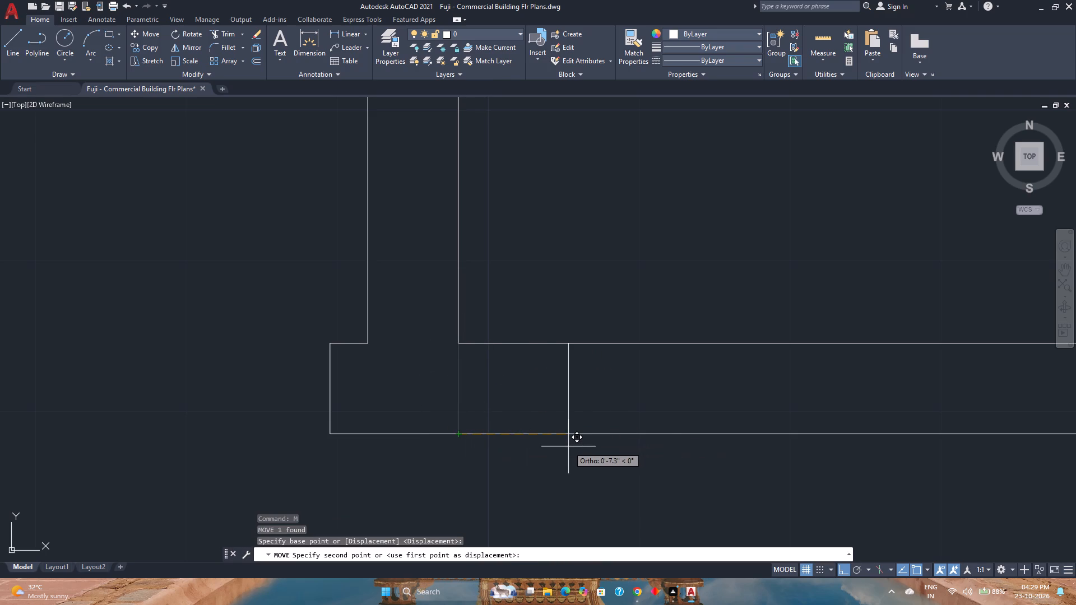
pyautogui.press('6')
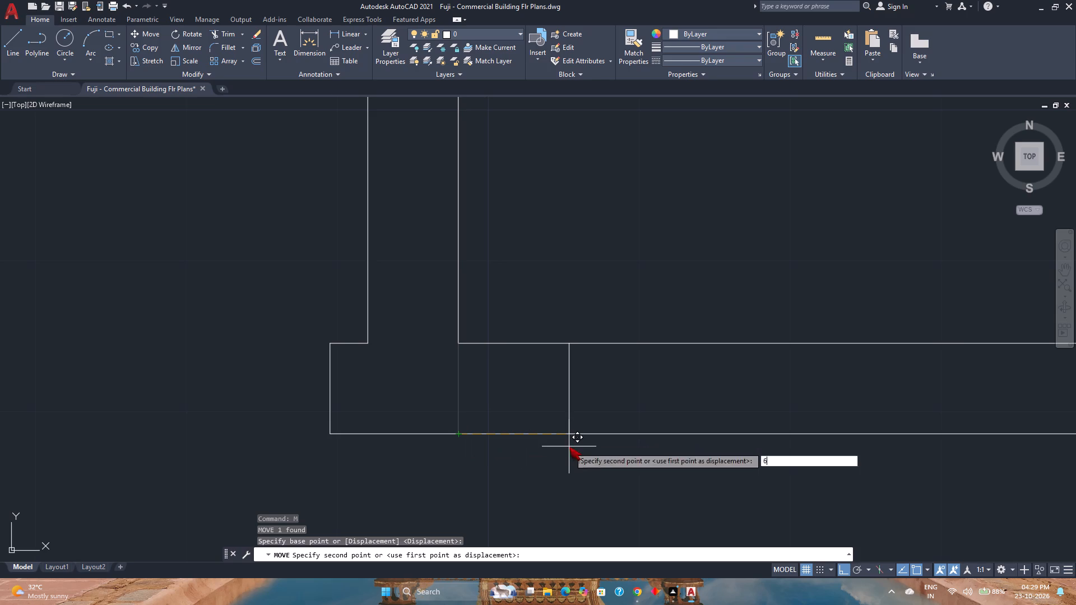
pyautogui.press('Return')
# Offset the cross-wall line 2'6" along the wall towards the far column to make the second door jamb.
pyautogui.scroll(-2, 569, 446)
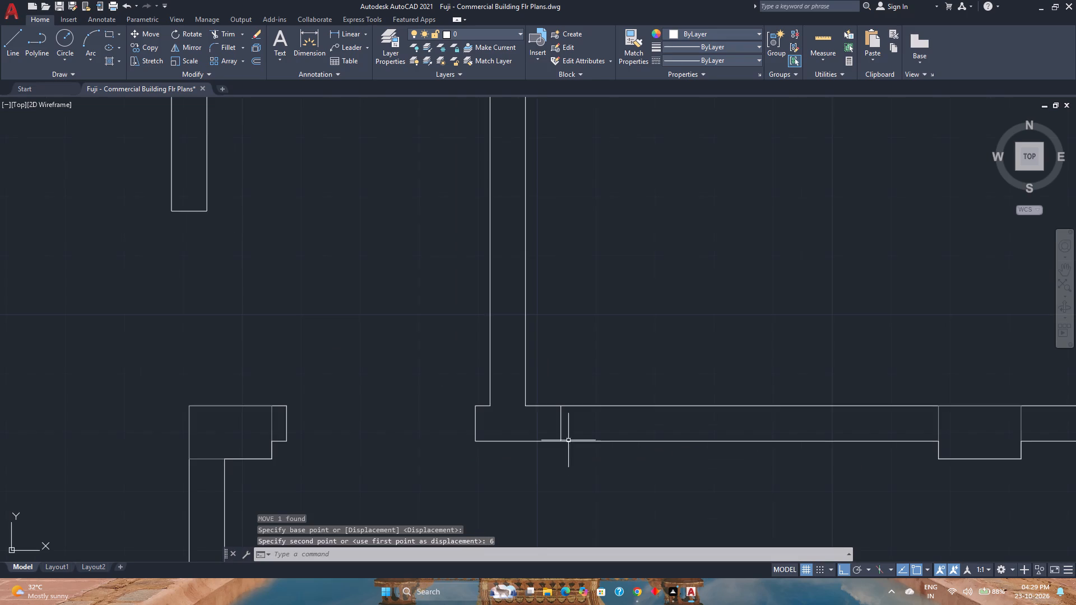
pyautogui.click(253, 63)
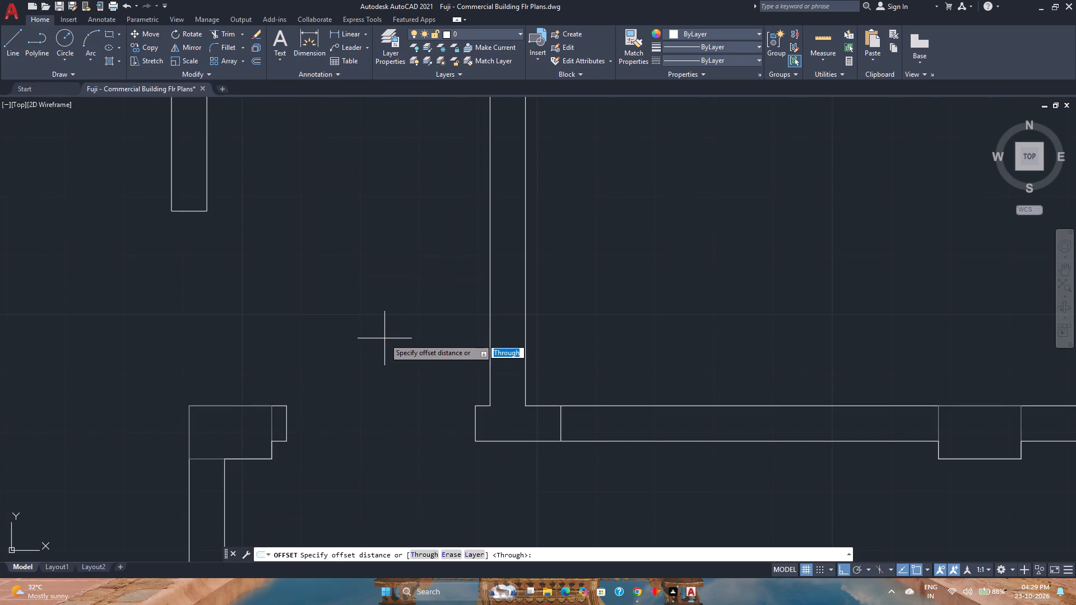
pyautogui.write("2'")
pyautogui.write('6"')
pyautogui.press('Return')
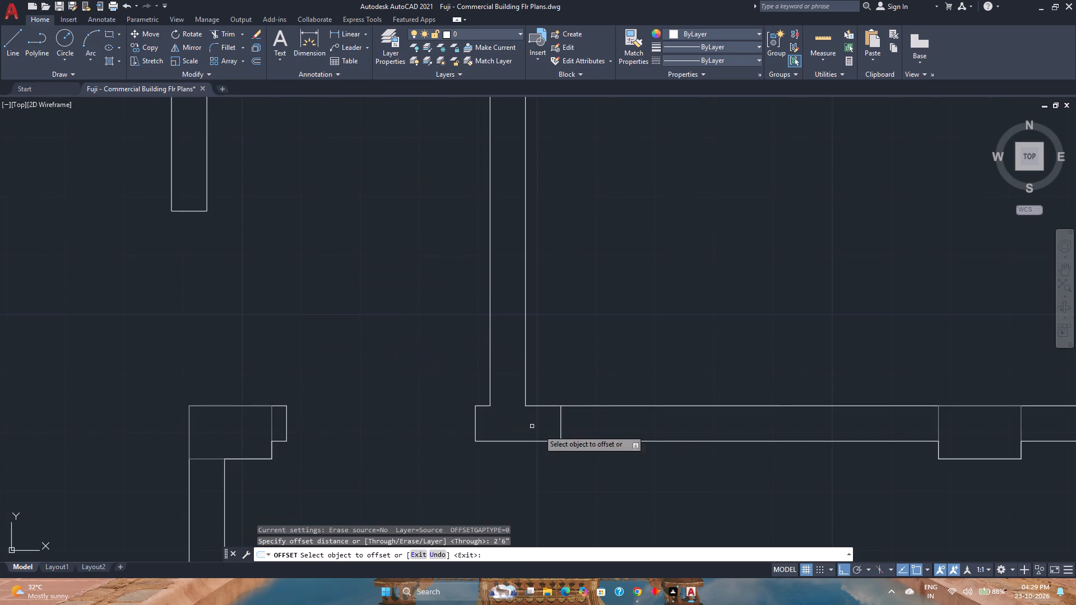
pyautogui.click(560, 425)
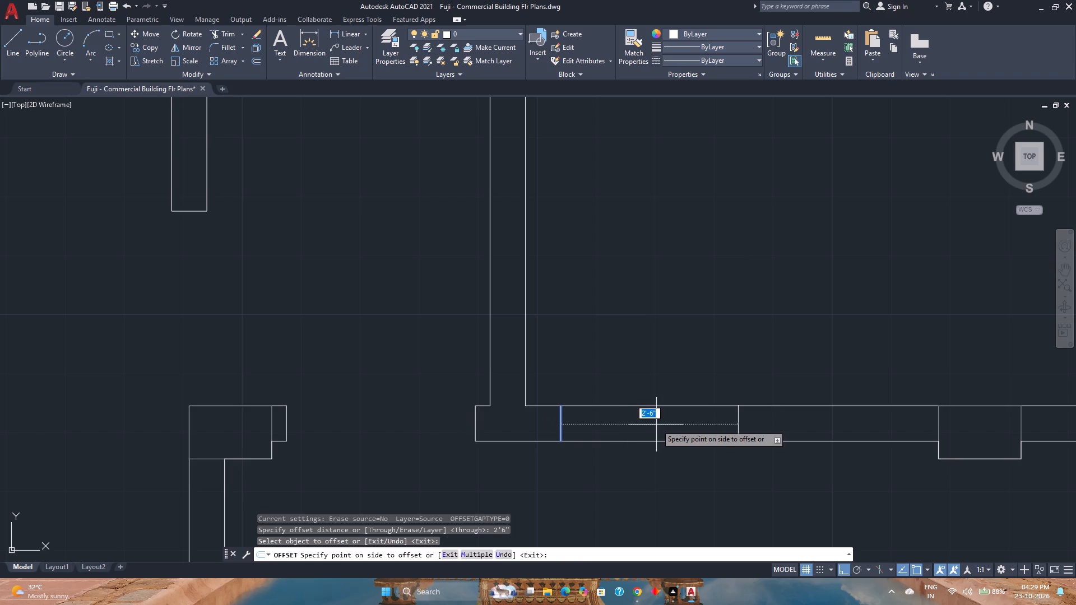
pyautogui.click(656, 425)
pyautogui.scroll(-2, 656, 425)
pyautogui.moveTo(661, 444); pyautogui.dragTo(632, 444, button='middle')
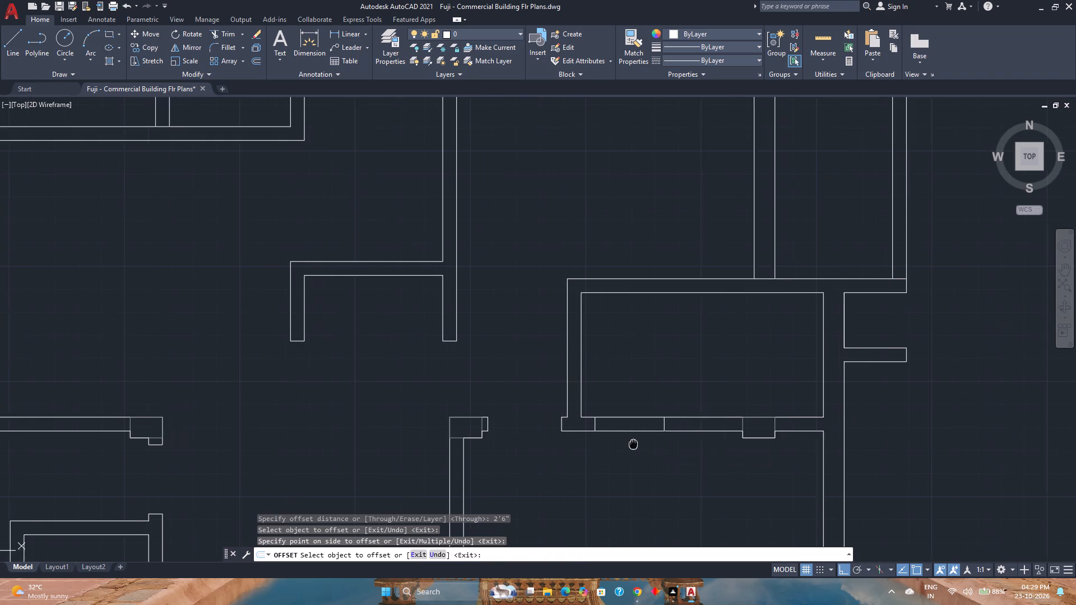
pyautogui.moveTo(632, 444); pyautogui.dragTo(627, 444, button='middle')
pyautogui.press('Escape')
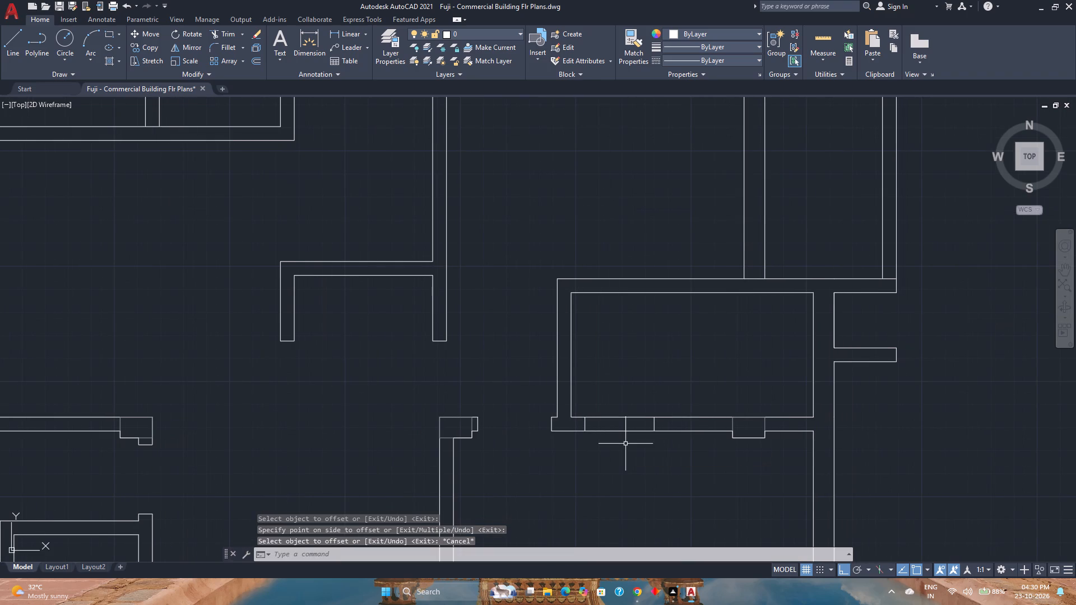
# Trim both wall lines between the two jambs to open the small room's doorway.
pyautogui.write('tr')
pyautogui.press('Return')
pyautogui.click(622, 403)
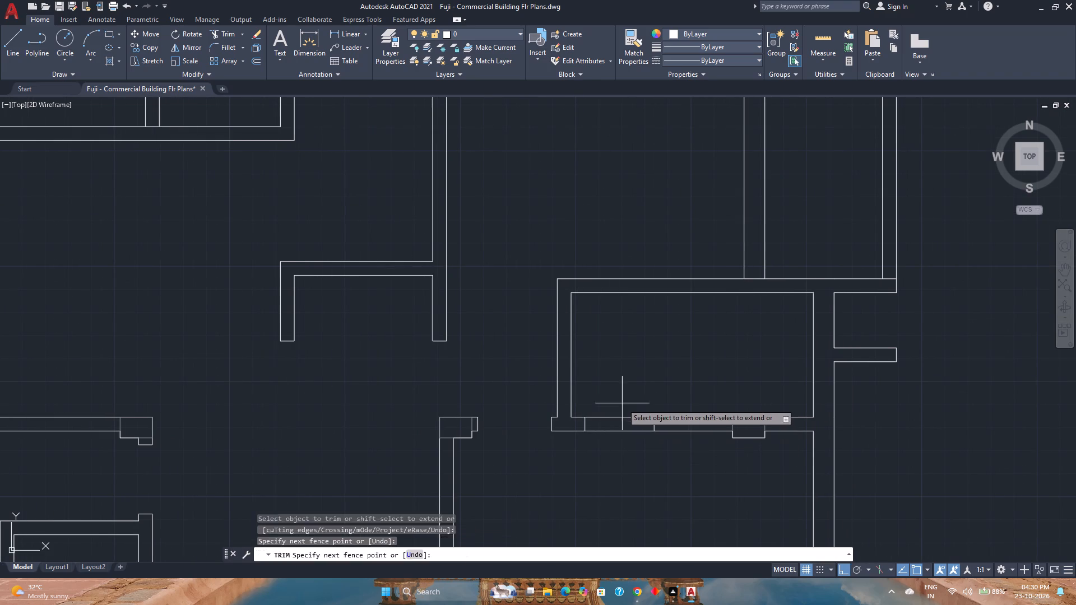
pyautogui.click(625, 447)
pyautogui.press('Escape')
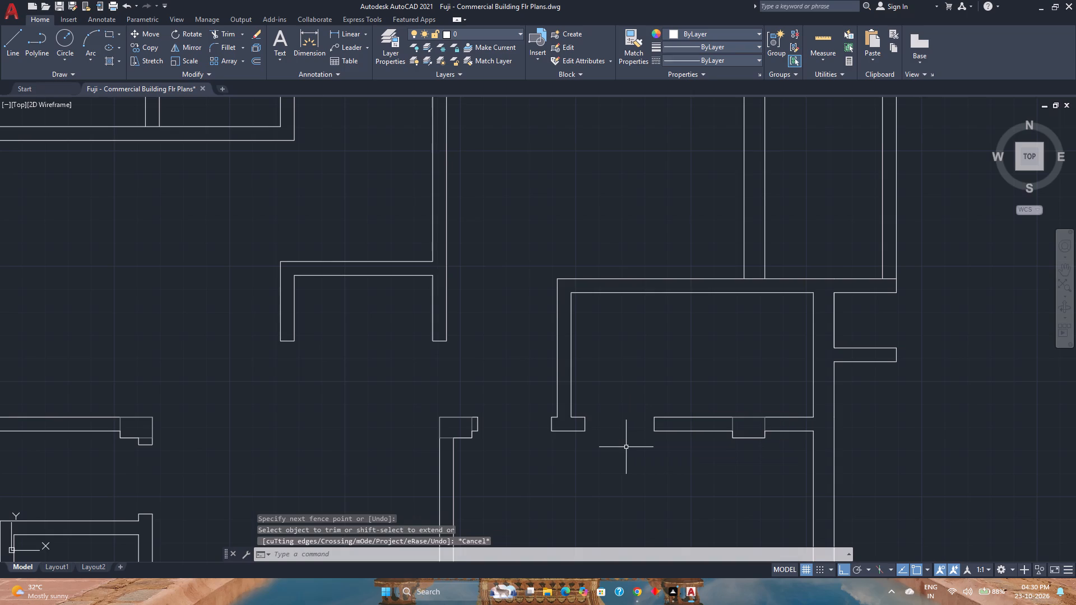
# Save the drawing.
pyautogui.hotkey('ctrl', 's')
# Trim the small room's upper wall line between the two faces of the vertical wall that meets it.
pyautogui.scroll(-2, 626, 447)
pyautogui.moveTo(622, 467); pyautogui.dragTo(643, 373, button='middle')
pyautogui.middleClick(645, 366)
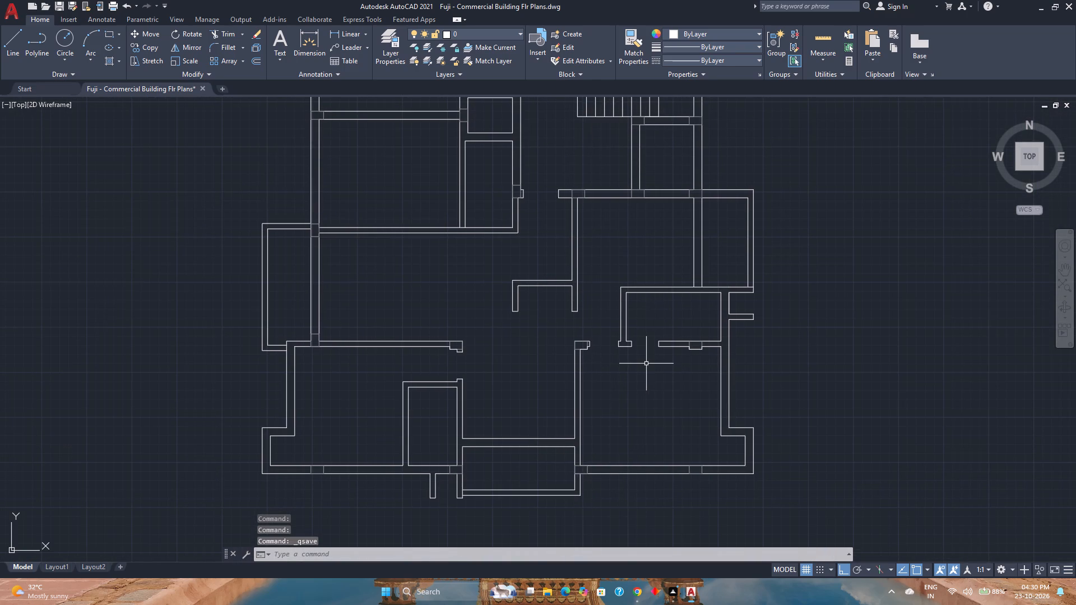
pyautogui.scroll(-1, 467, 289)
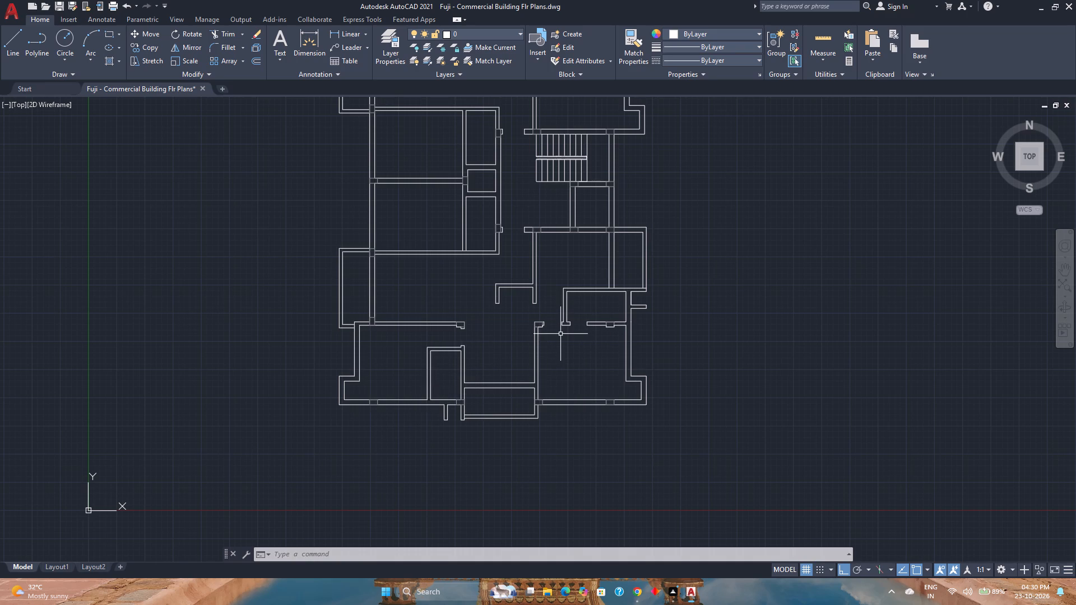
pyautogui.scroll(1, 609, 291)
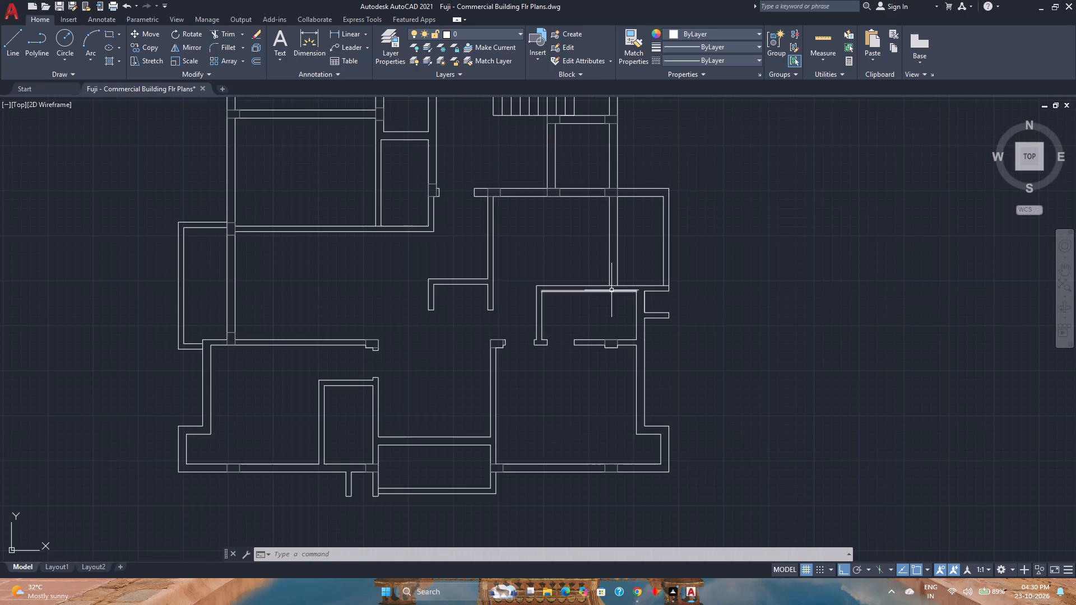
pyautogui.scroll(2, 611, 285)
pyautogui.moveTo(612, 283); pyautogui.dragTo(590, 388, button='middle')
pyautogui.middleClick(590, 388)
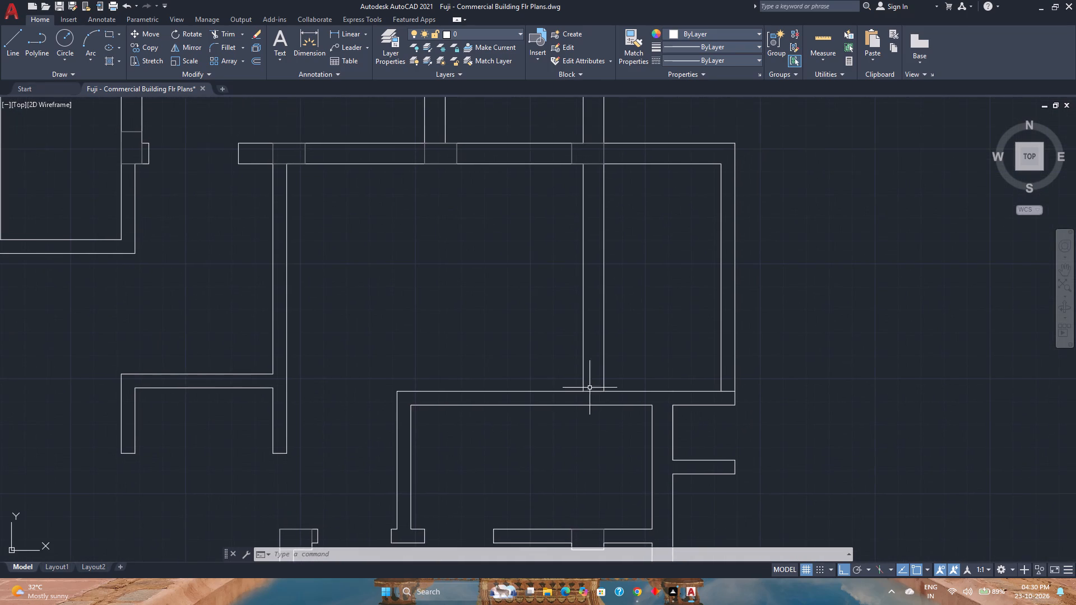
pyautogui.click(9, 57)
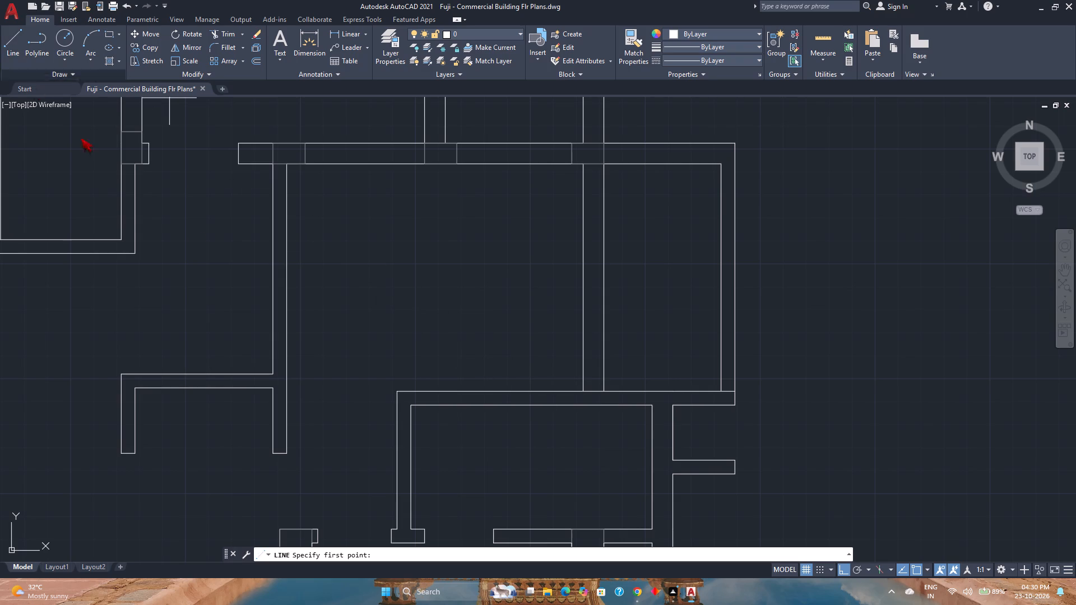
pyautogui.press('Escape')
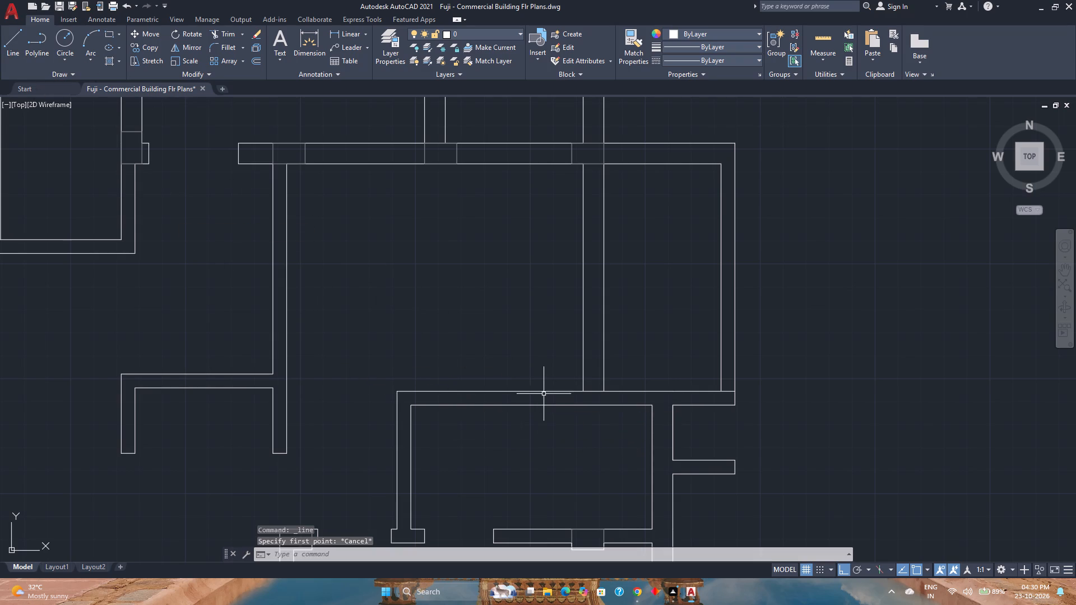
pyautogui.write('tr')
pyautogui.press('Return')
pyautogui.scroll(1, 595, 399)
pyautogui.click(595, 402)
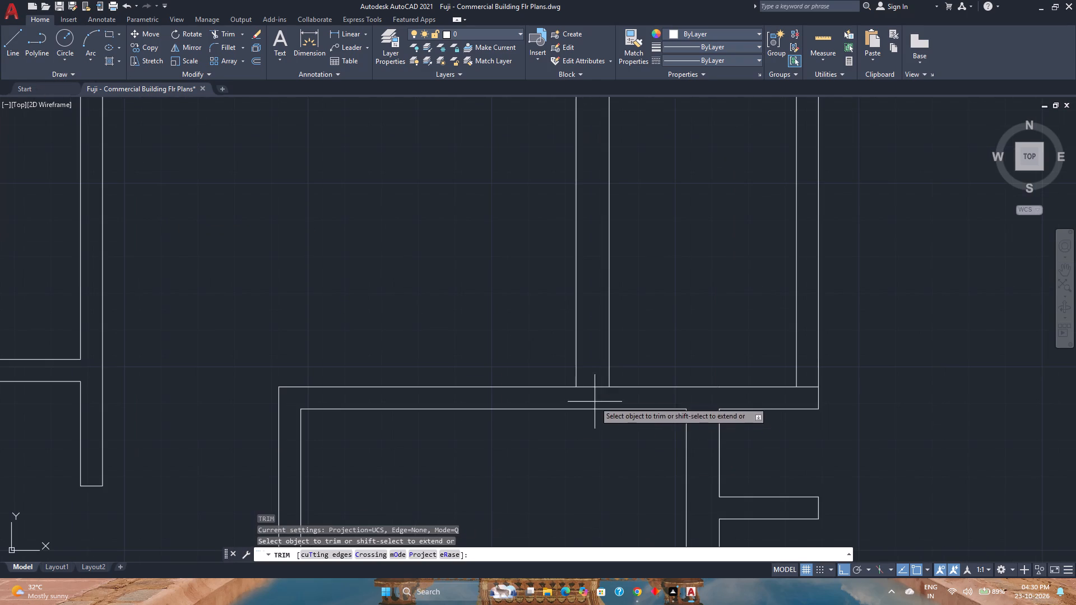
pyautogui.click(596, 373)
pyautogui.press('Escape')
# Draw a short line joining the two lower ends of the vertical wall's faces at the trimmed junction.
pyautogui.press('l')
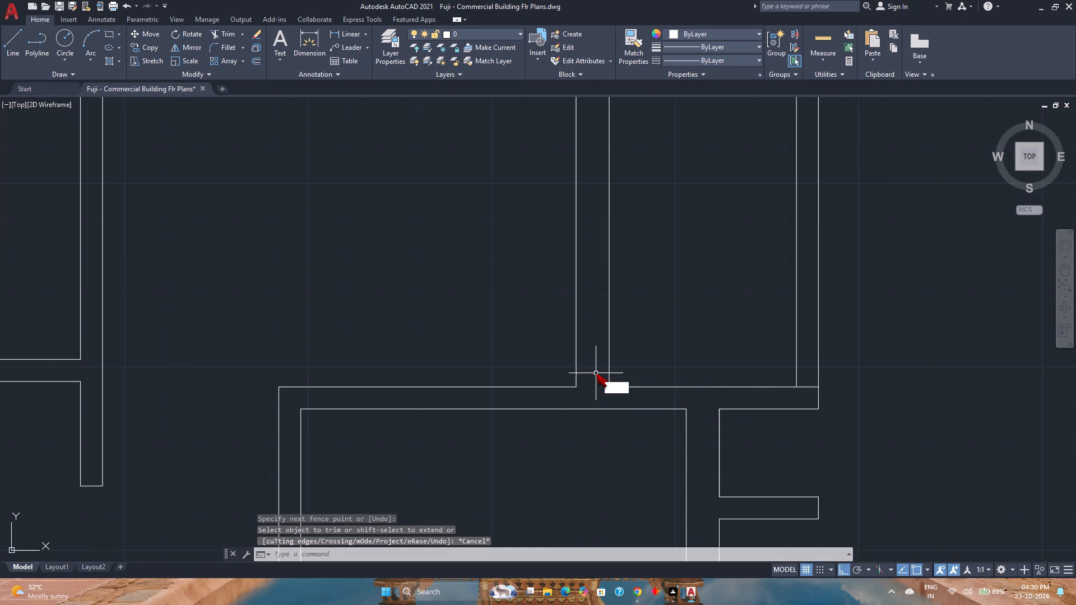
pyautogui.press('Return')
pyautogui.click(606, 390)
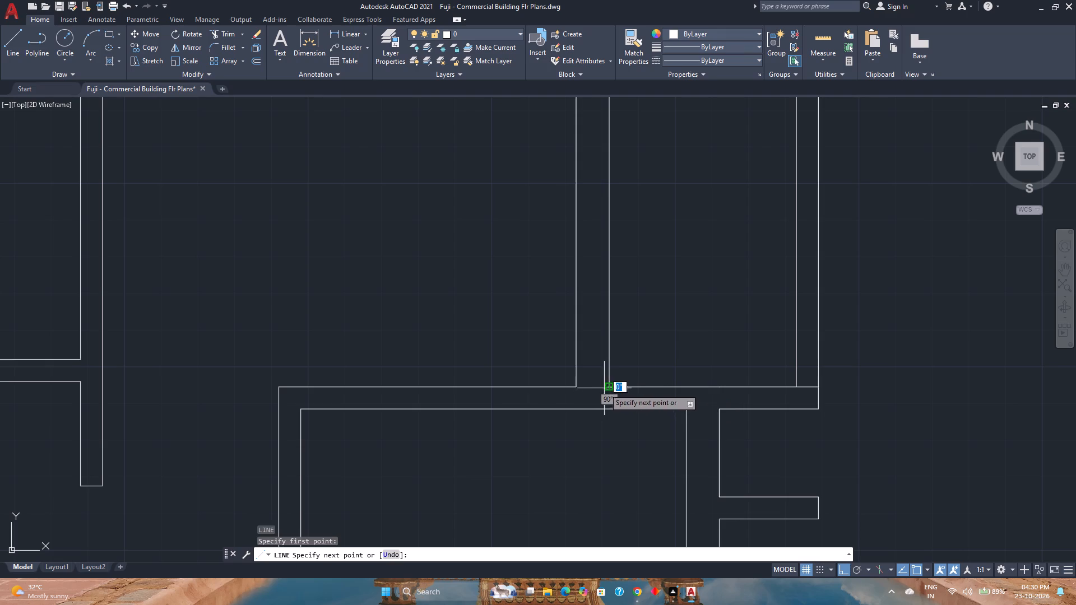
pyautogui.click(578, 388)
pyautogui.press('Escape')
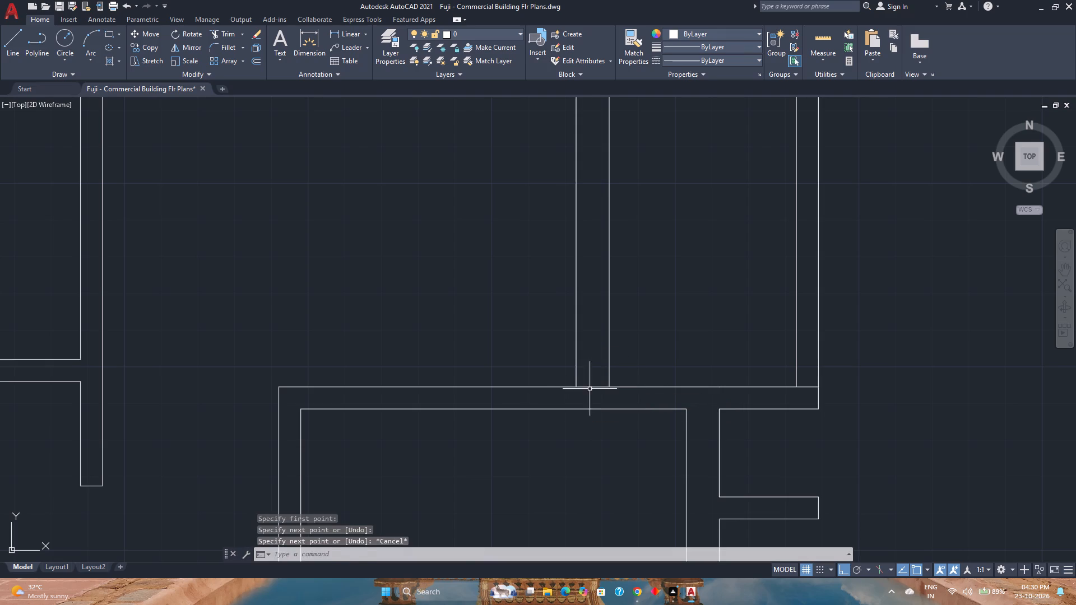
# Move the short closing line 3" up the vertical wall, away from the small room's upper wall.
pyautogui.click(590, 389)
pyautogui.click(589, 383)
pyautogui.press('m')
pyautogui.press('Return')
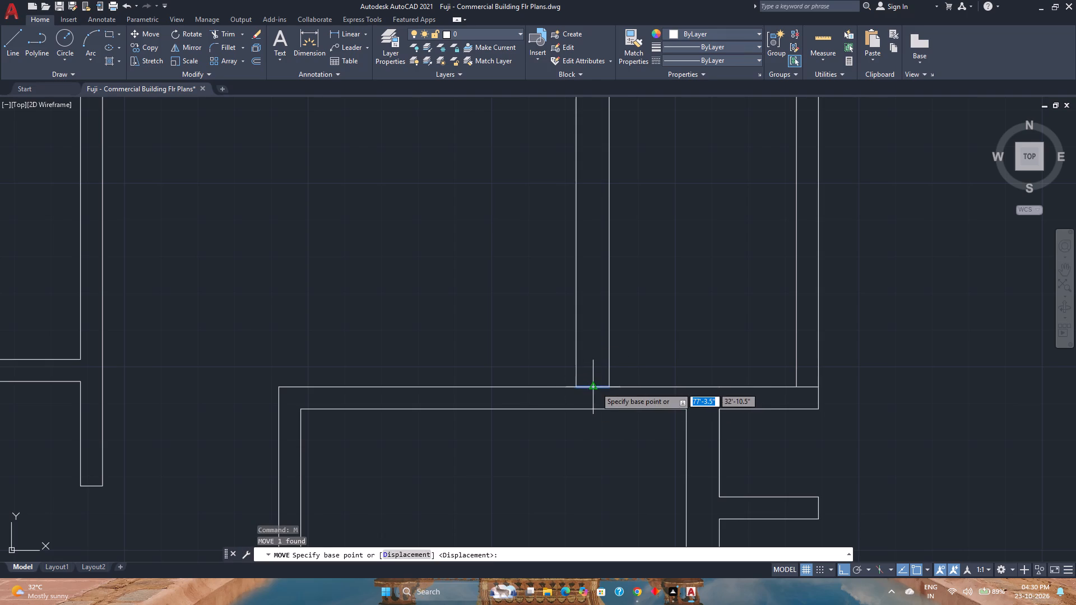
pyautogui.scroll(2, 597, 387)
pyautogui.click(629, 388)
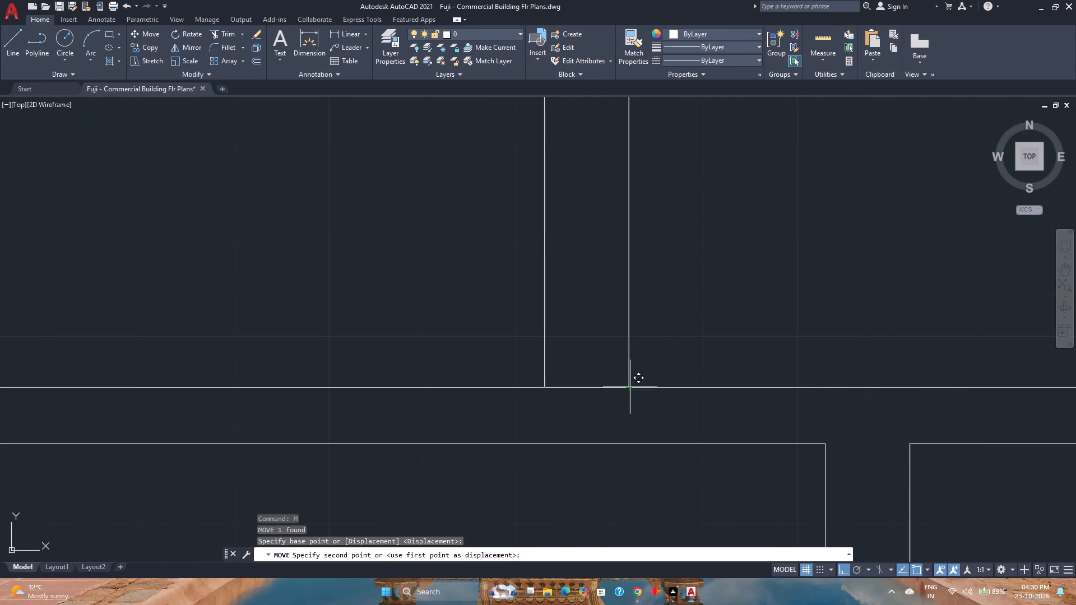
pyautogui.press('3')
pyautogui.press('Return')
# Offset the moved jamb line 2'6" upward inside the vertical wall to mark the door opening's other side.
pyautogui.scroll(-2, 604, 378)
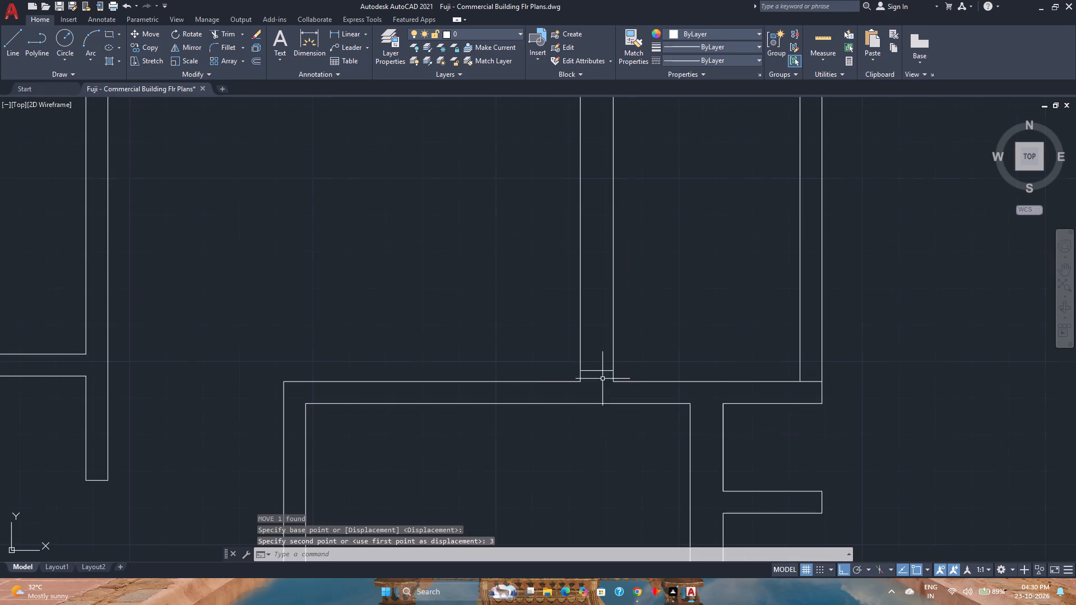
pyautogui.click(261, 63)
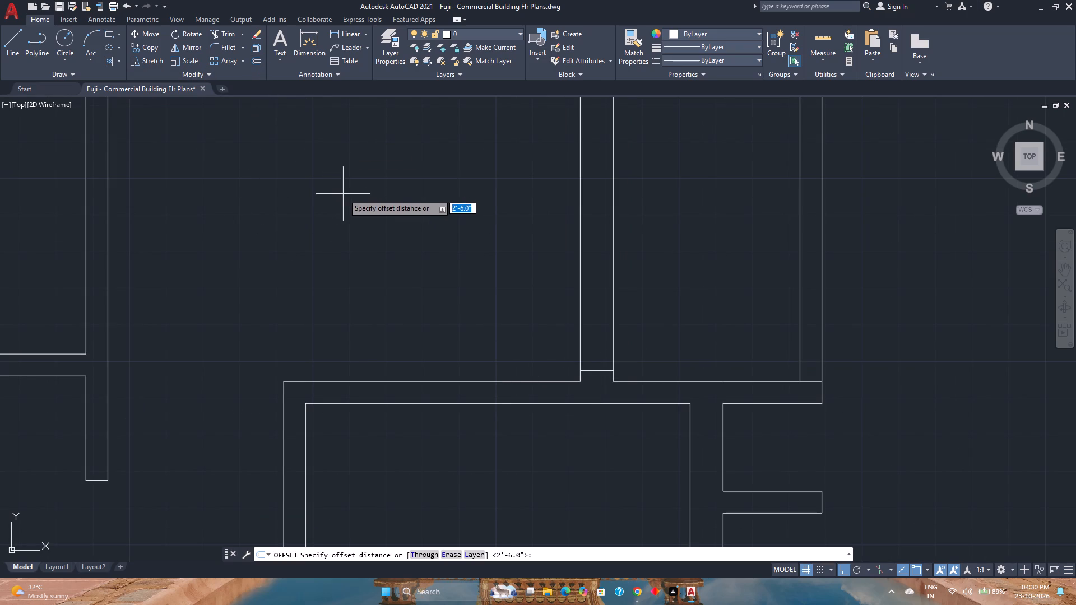
pyautogui.write("2'")
pyautogui.write('6"')
pyautogui.press('Return')
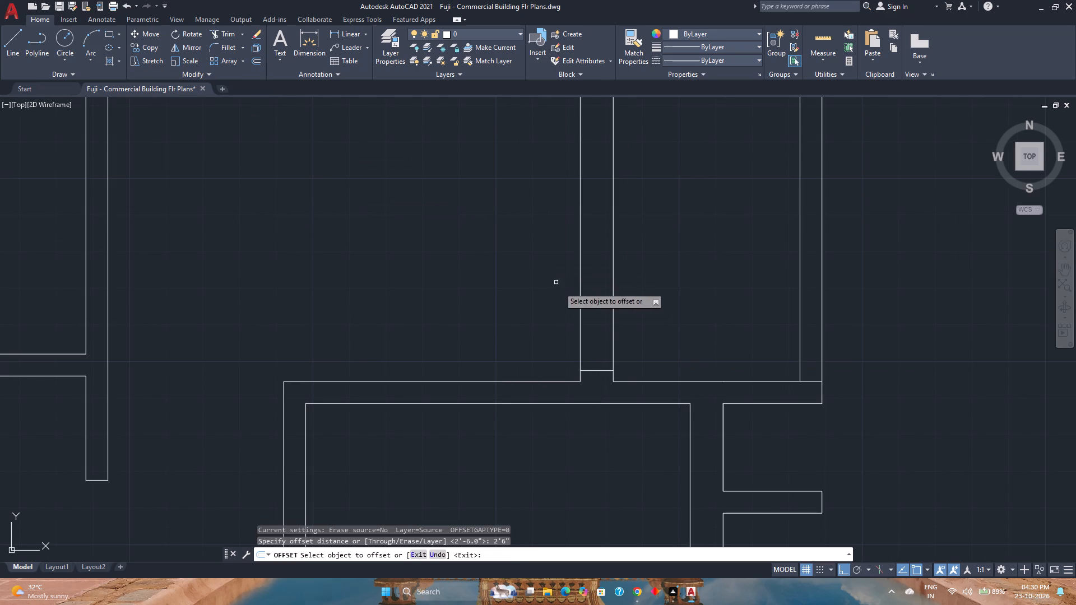
pyautogui.click(602, 369)
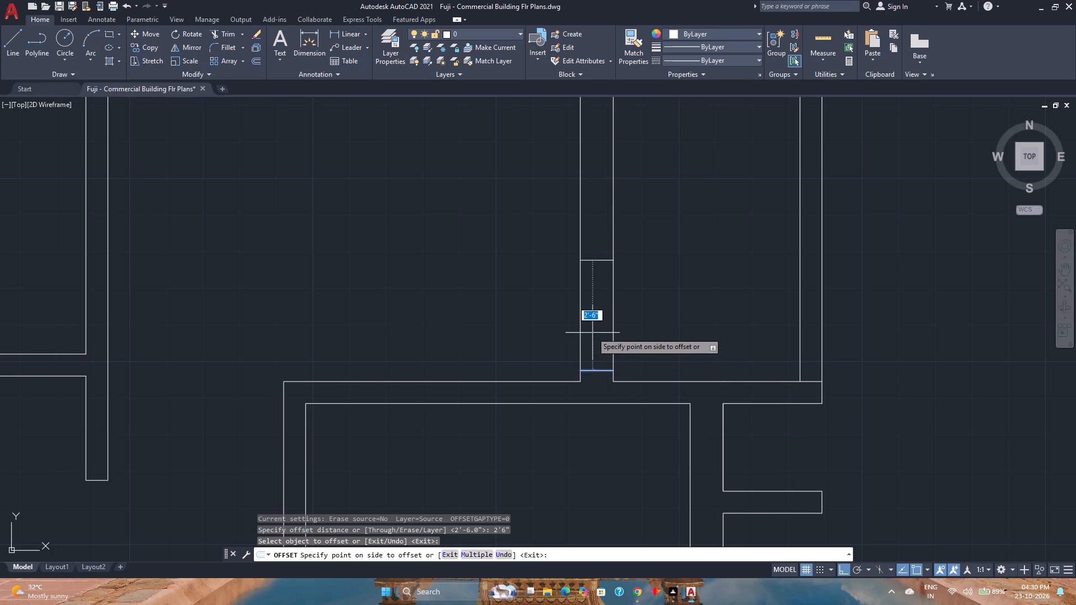
pyautogui.click(592, 328)
pyautogui.scroll(-1, 592, 328)
pyautogui.moveTo(592, 328); pyautogui.dragTo(587, 356, button='middle')
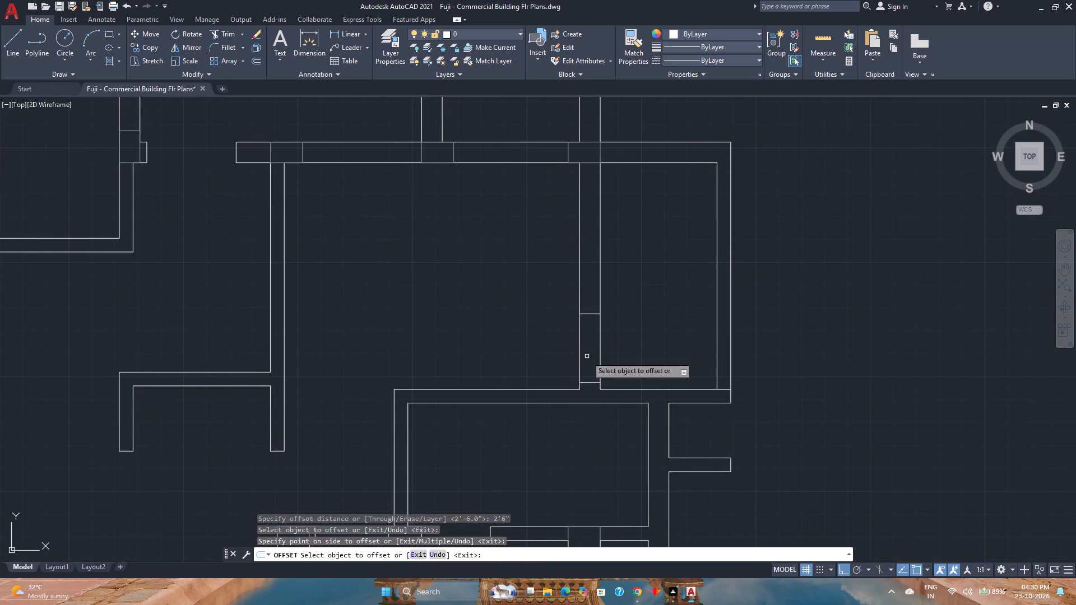
pyautogui.scroll(-2, 587, 356)
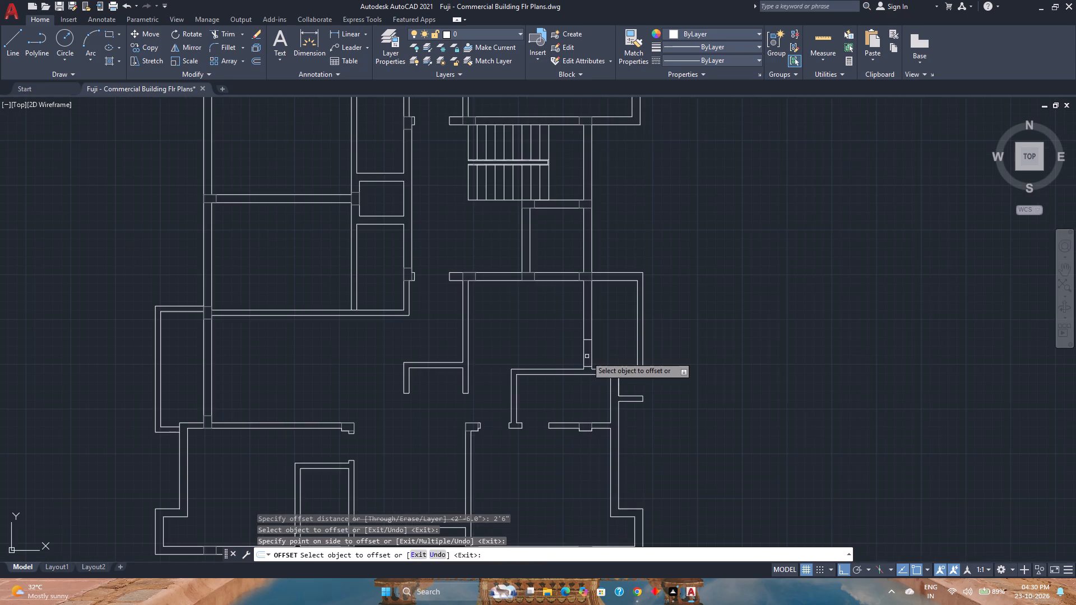
pyautogui.press('Escape')
# Trim both faces of the vertical wall between the two jamb lines to open the doorway.
pyautogui.write('tr')
pyautogui.press('Return')
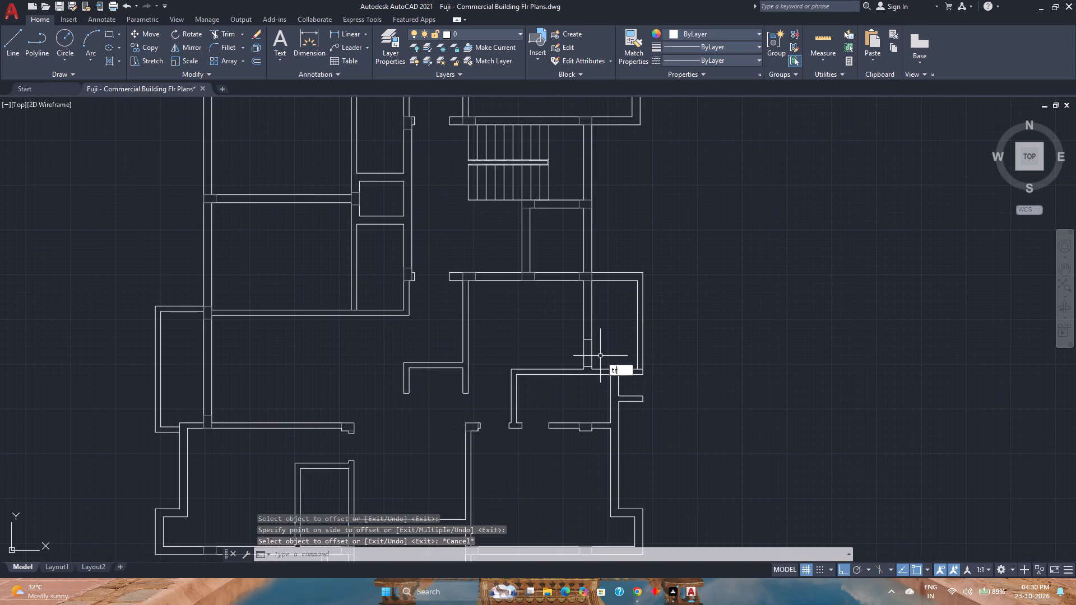
pyautogui.scroll(2, 600, 356)
pyautogui.click(600, 356)
pyautogui.click(551, 343)
pyautogui.scroll(-2, 551, 343)
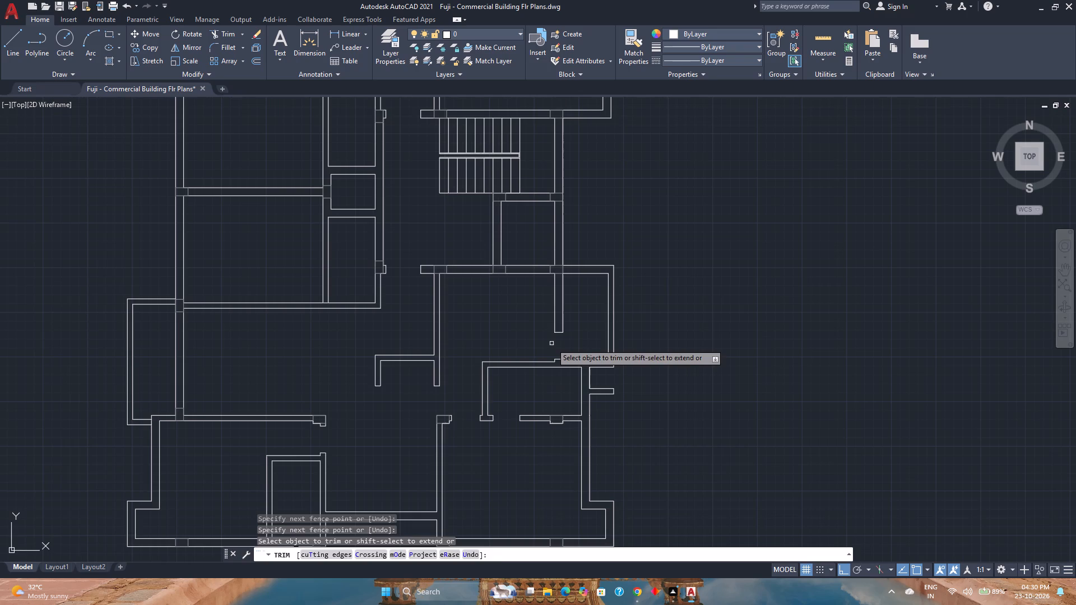
pyautogui.press('Escape')
# Examine the whole floor plan, including the upper unit's rooms, for door openings still missing in the lower unit.
pyautogui.scroll(-1, 551, 343)
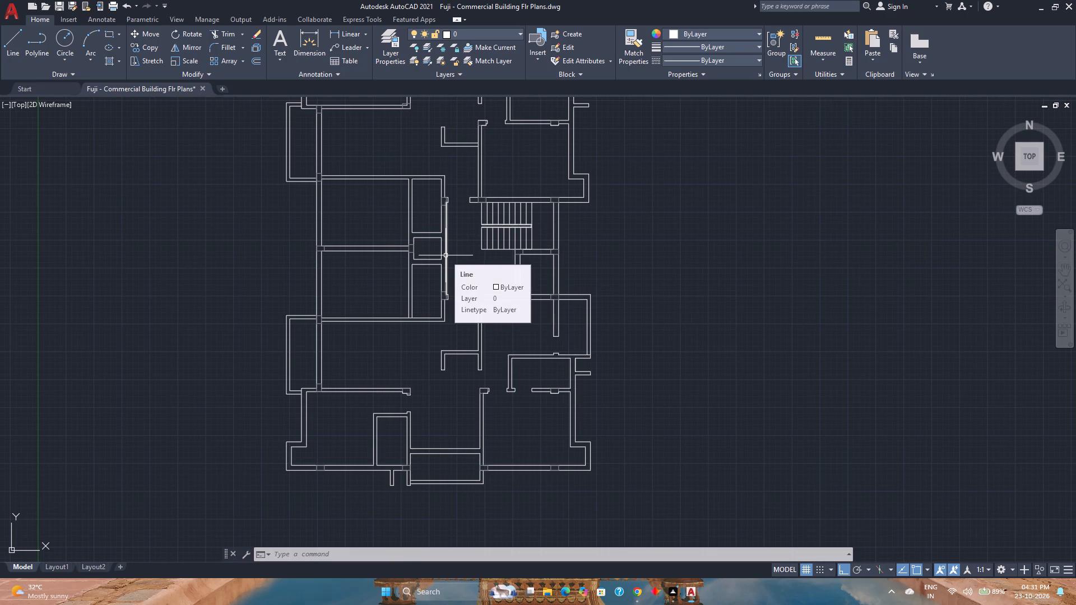
pyautogui.scroll(-2, 446, 255)
pyautogui.scroll(2, 464, 284)
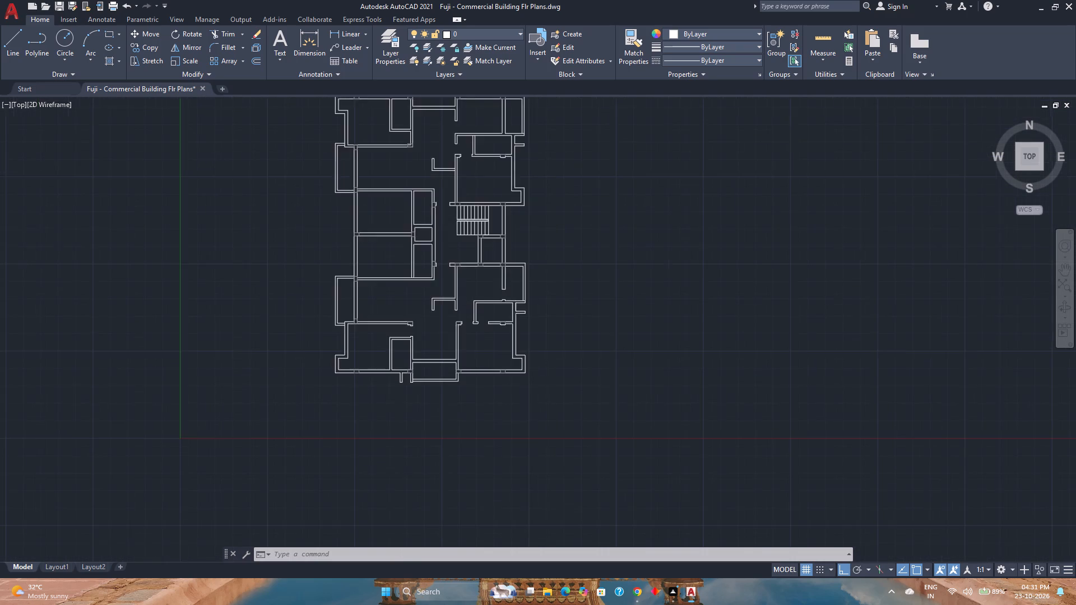
pyautogui.moveTo(472, 286); pyautogui.dragTo(507, 311, button='middle')
pyautogui.scroll(-1, 508, 310)
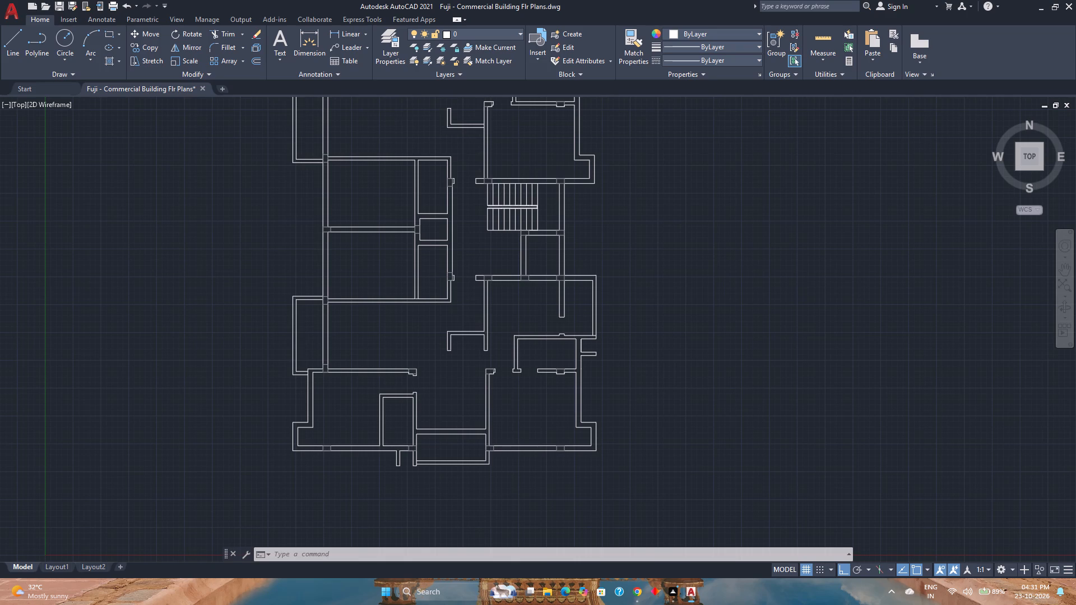
pyautogui.scroll(-1, 508, 310)
pyautogui.scroll(3, 508, 319)
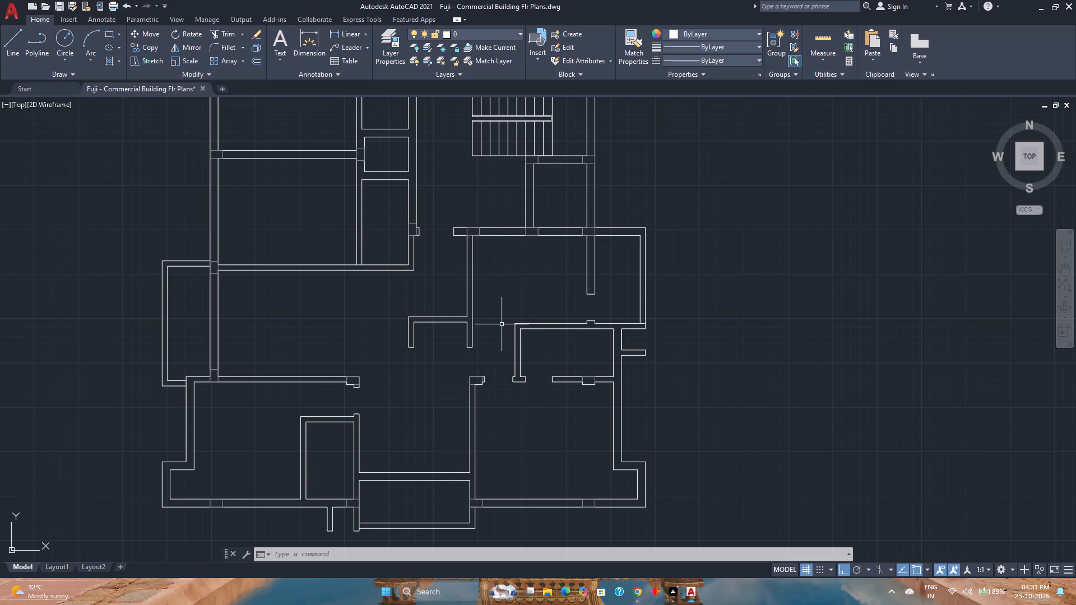
pyautogui.scroll(-2, 502, 324)
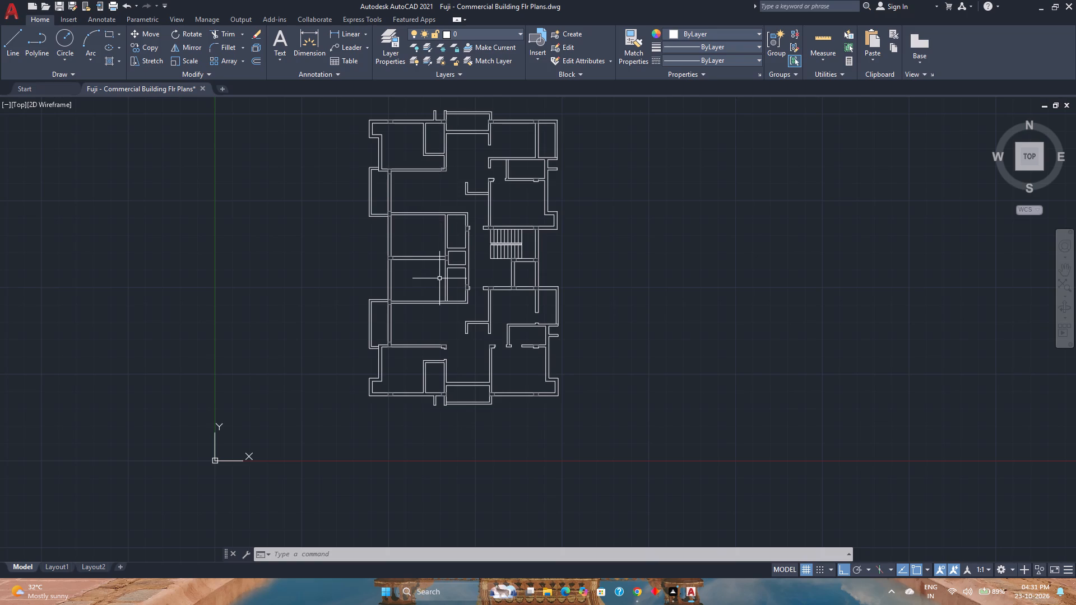
pyautogui.scroll(4, 544, 162)
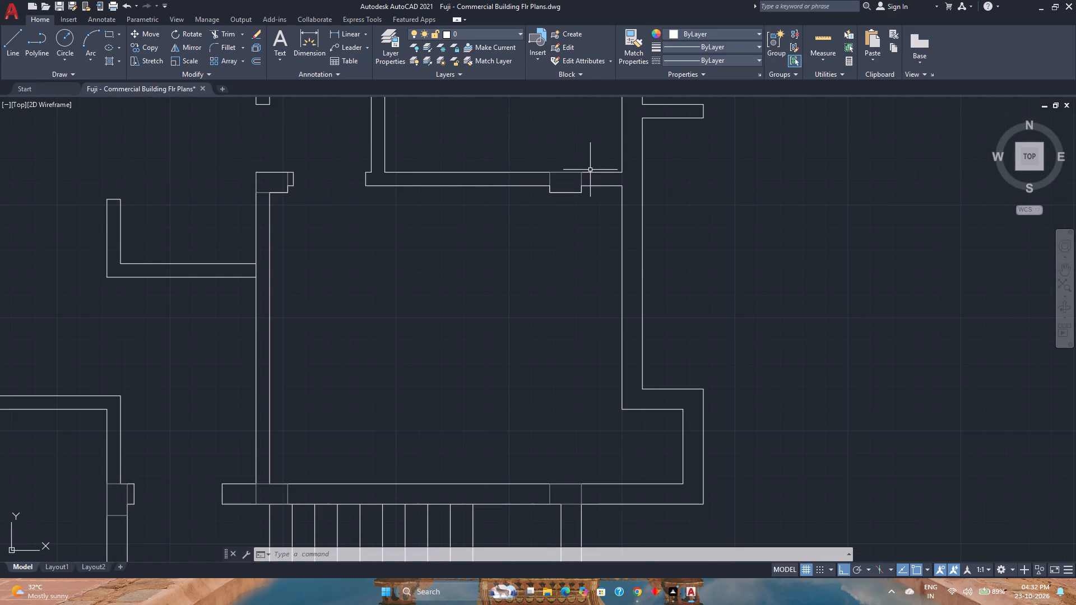
pyautogui.scroll(-2, 537, 227)
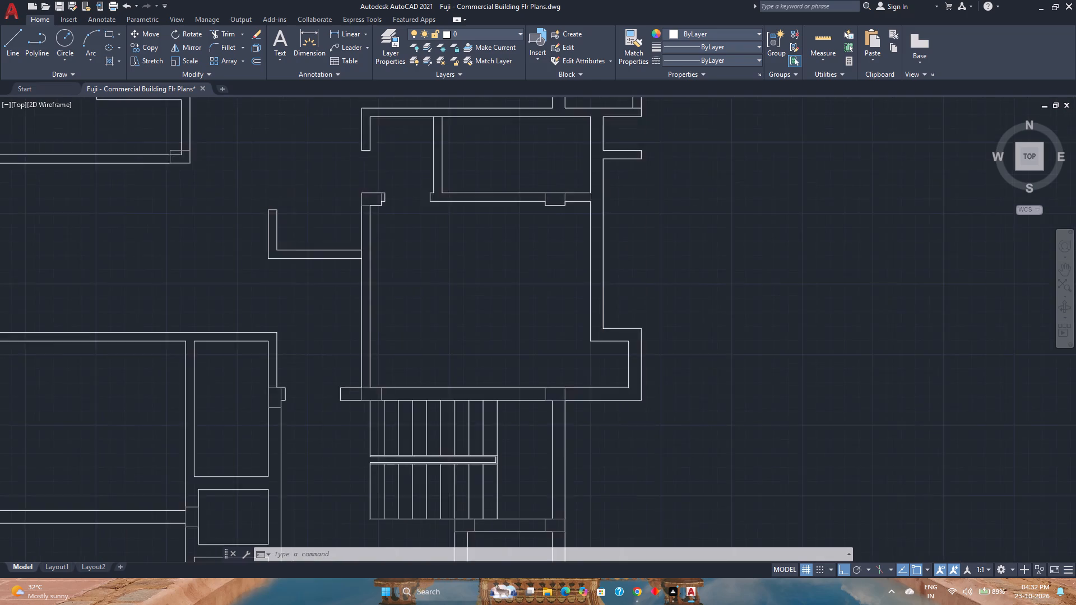
pyautogui.scroll(-2, 537, 227)
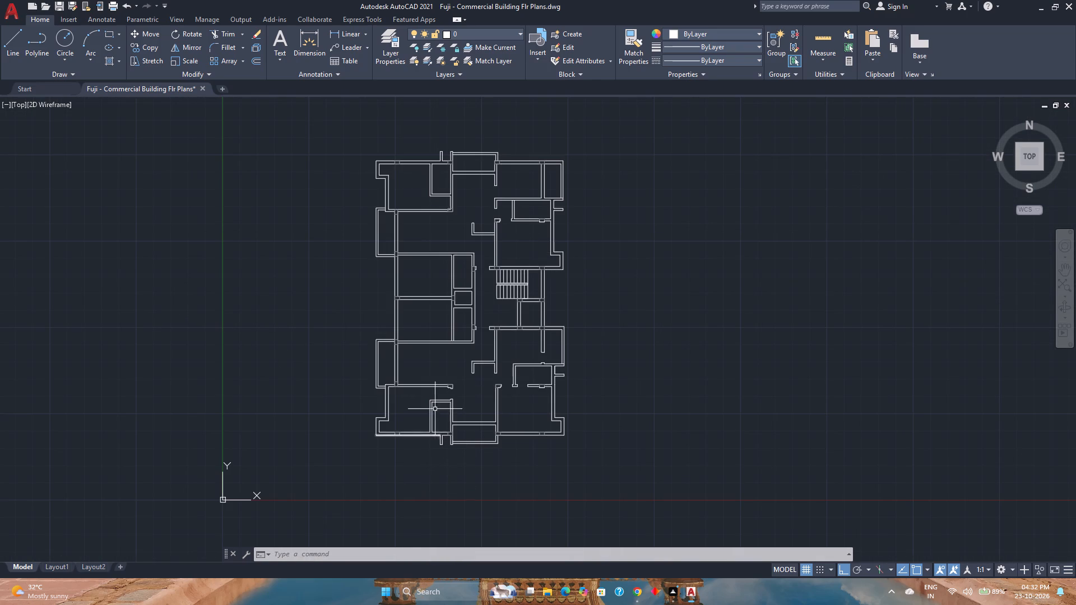
# Draw a short vertical line across the upper wall of the lower-left small room, from its inner left corner to the outer face.
pyautogui.scroll(3, 433, 394)
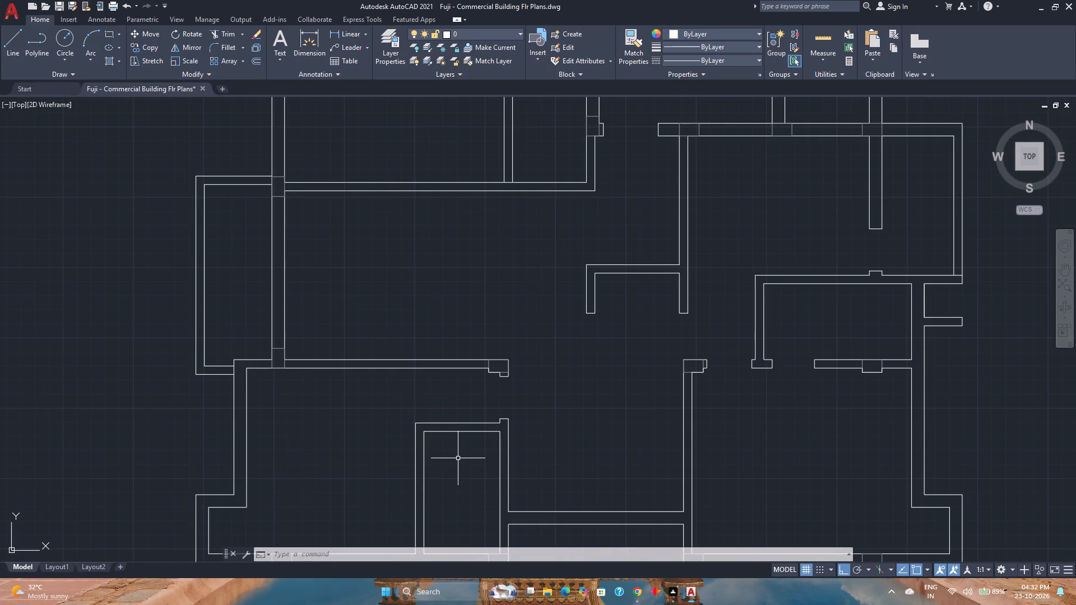
pyautogui.scroll(3, 458, 459)
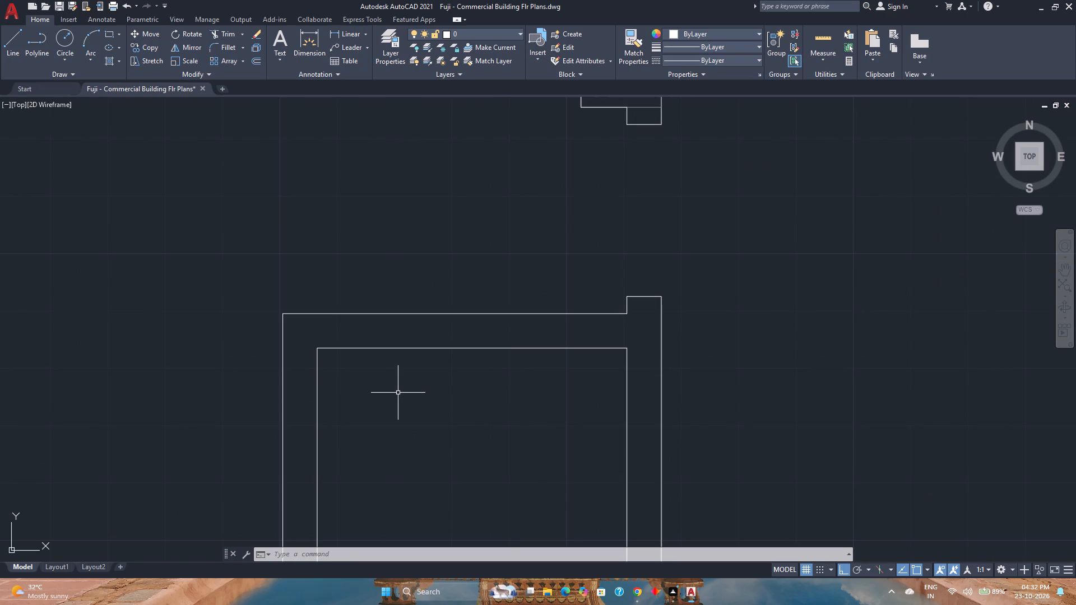
pyautogui.click(17, 49)
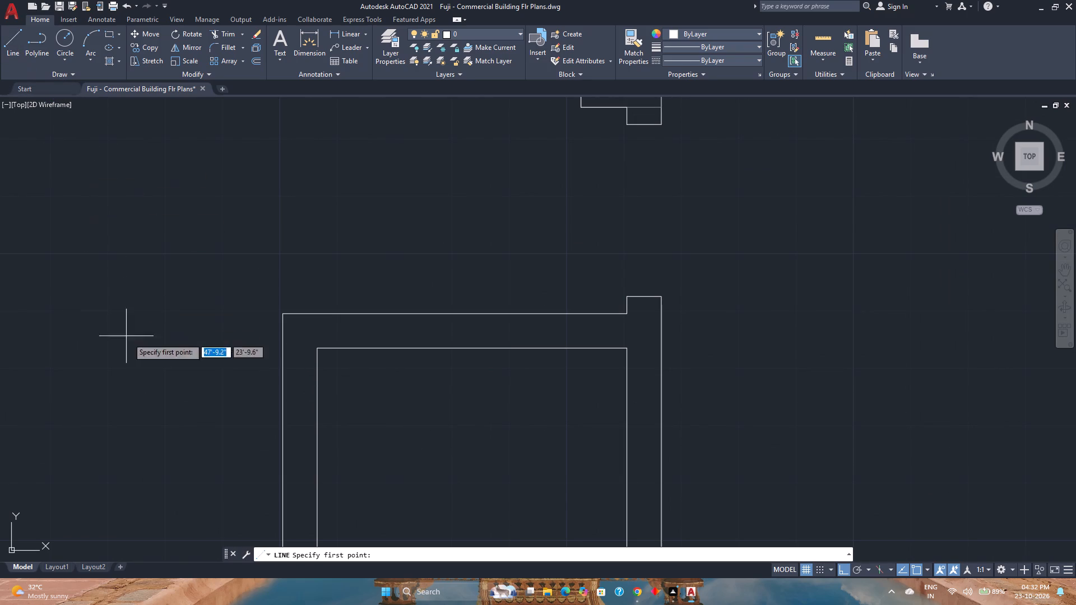
pyautogui.click(315, 348)
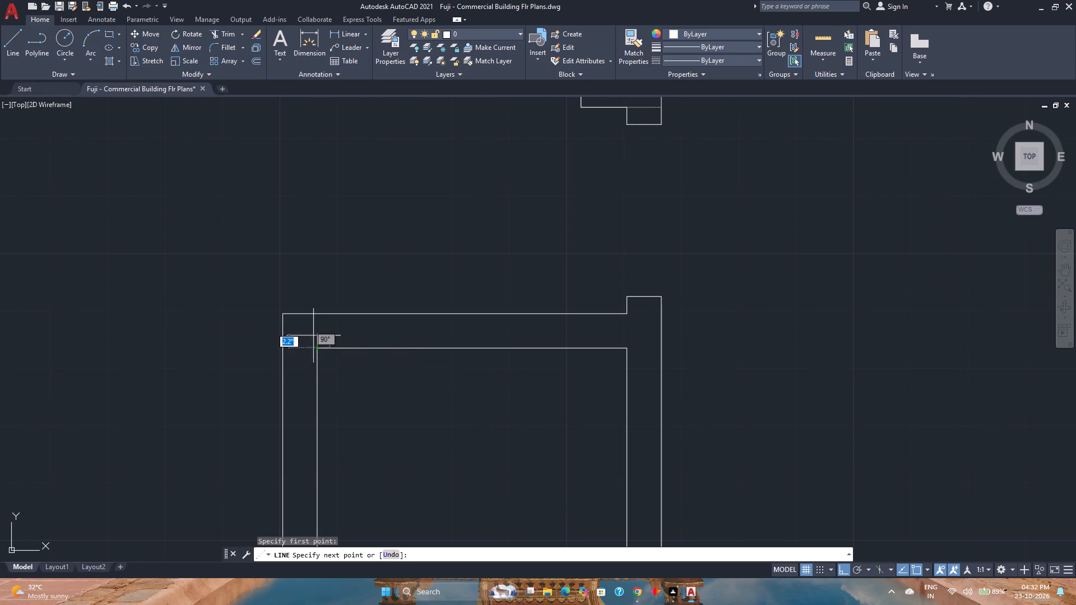
pyautogui.click(318, 314)
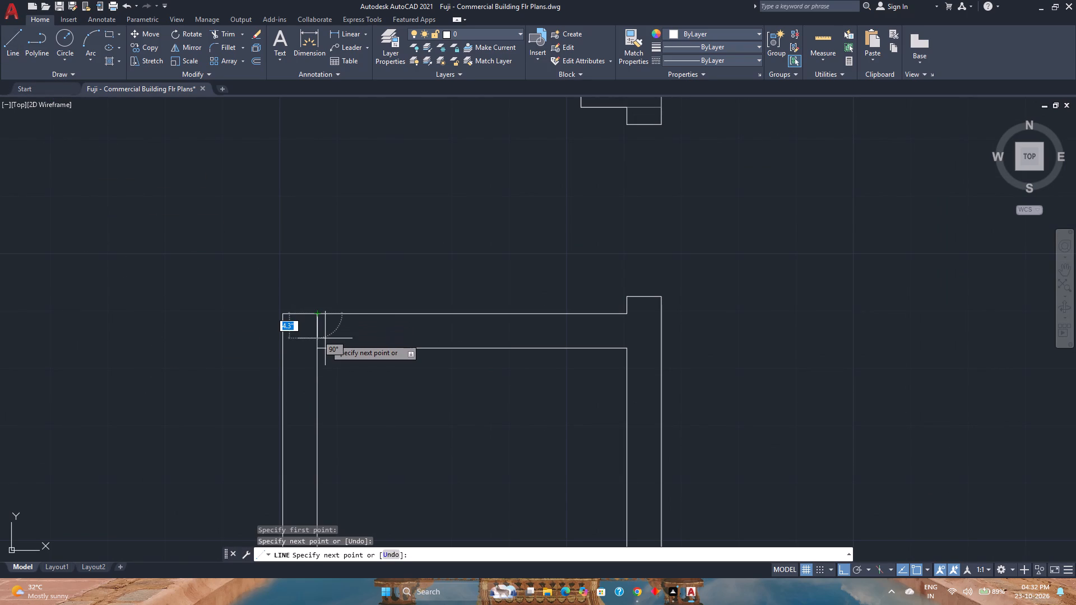
pyautogui.press('Escape')
# Move the new line 3" right along the small room's upper wall to form the first door jamb.
pyautogui.click(321, 332)
pyautogui.click(303, 316)
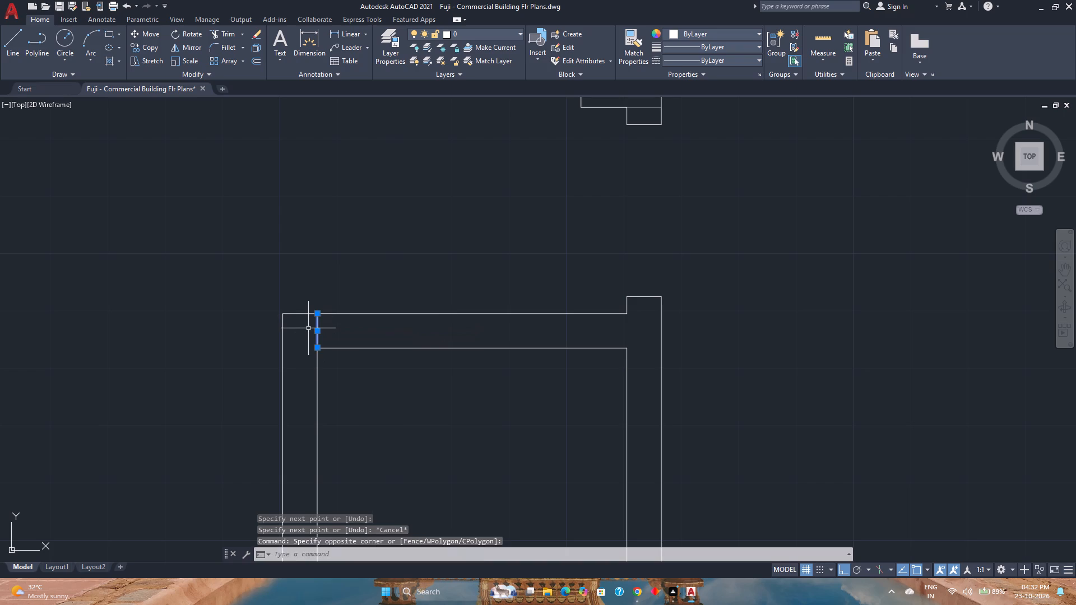
pyautogui.press('m')
pyautogui.press('Return')
pyautogui.scroll(2, 302, 328)
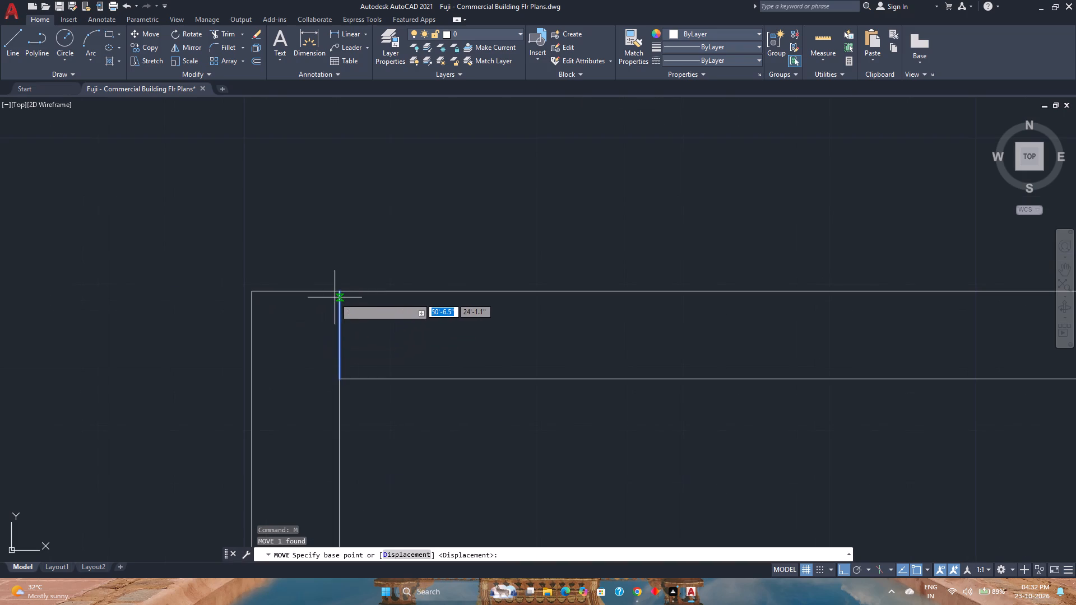
pyautogui.click(339, 292)
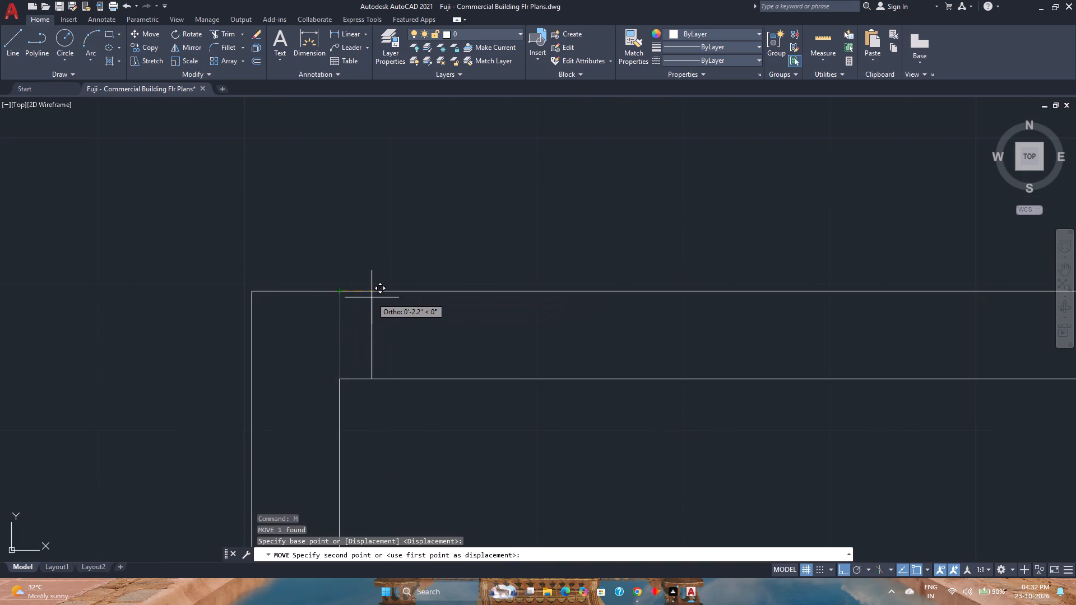
pyautogui.press('3')
pyautogui.press('Return')
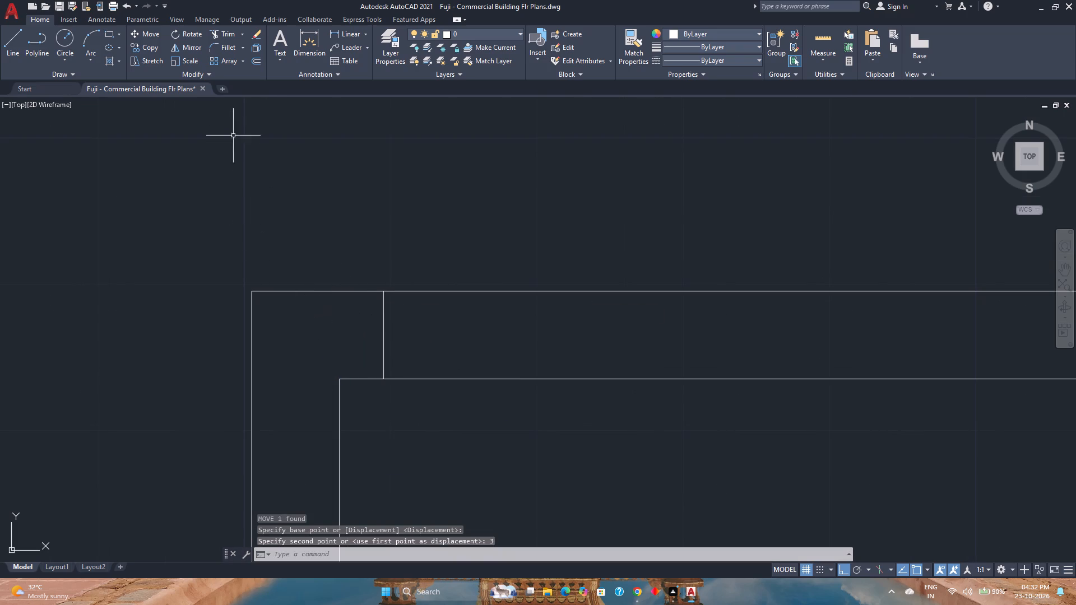
# Offset the jamb line 2' to the right within the small room's upper wall to mark the second jamb.
pyautogui.click(257, 59)
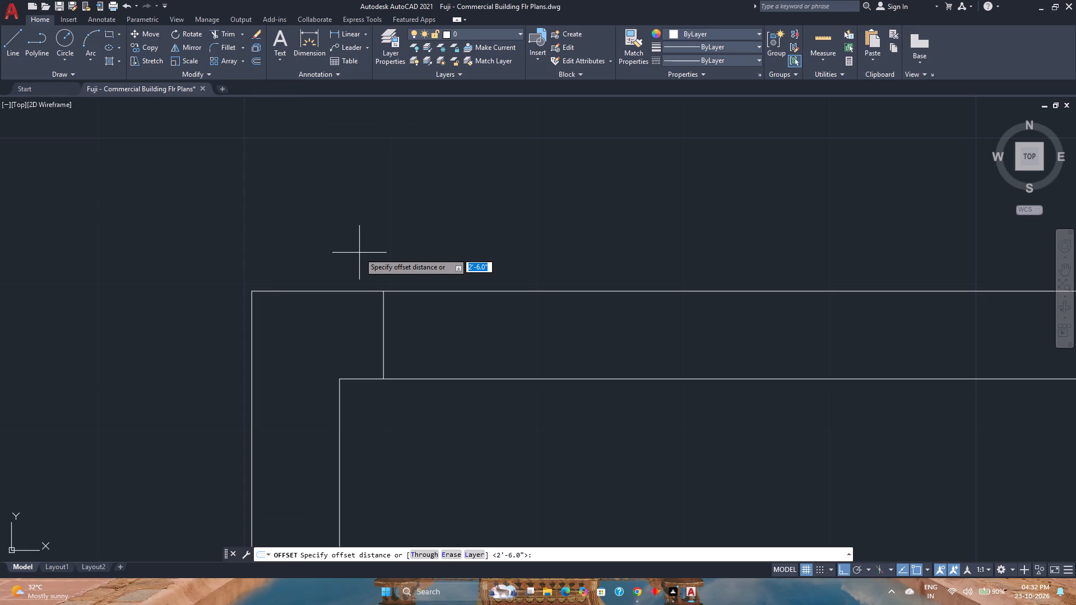
pyautogui.press('2')
pyautogui.write("'6")
pyautogui.press('1')
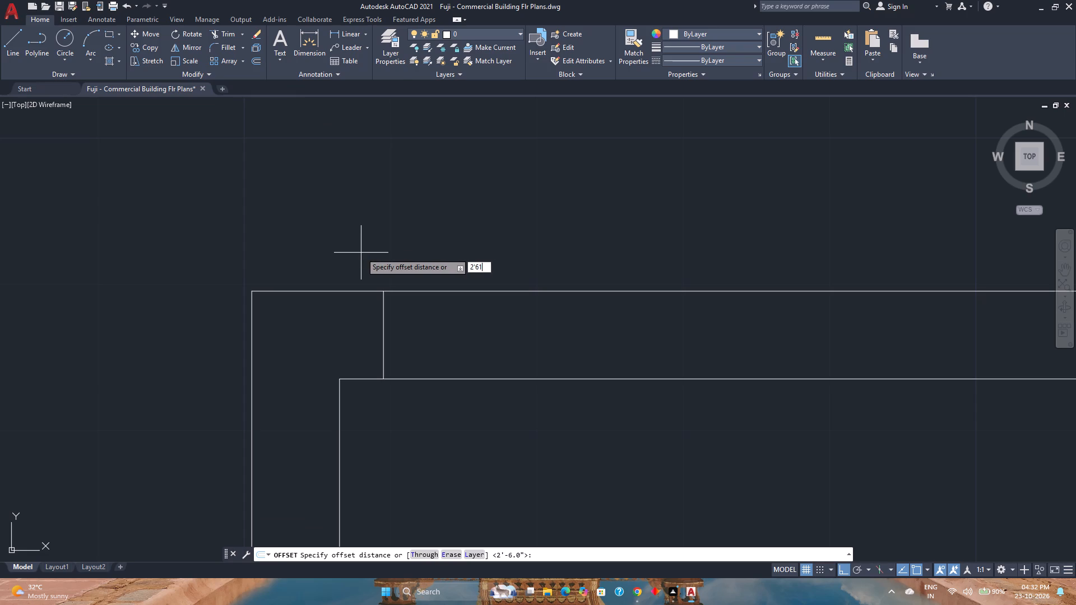
pyautogui.press('Return')
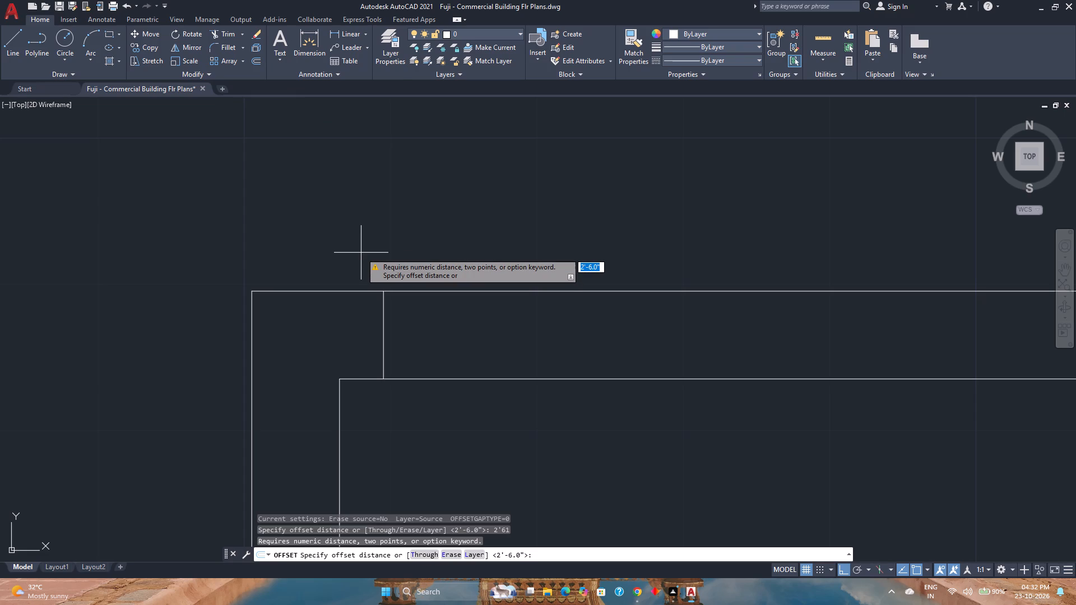
pyautogui.press('Return')
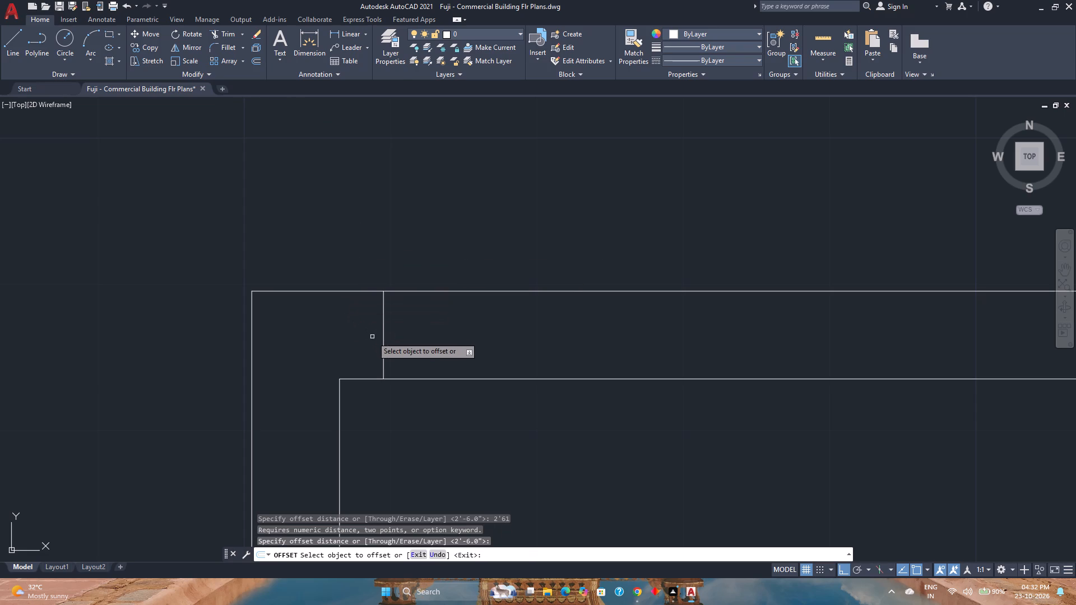
pyautogui.click(383, 317)
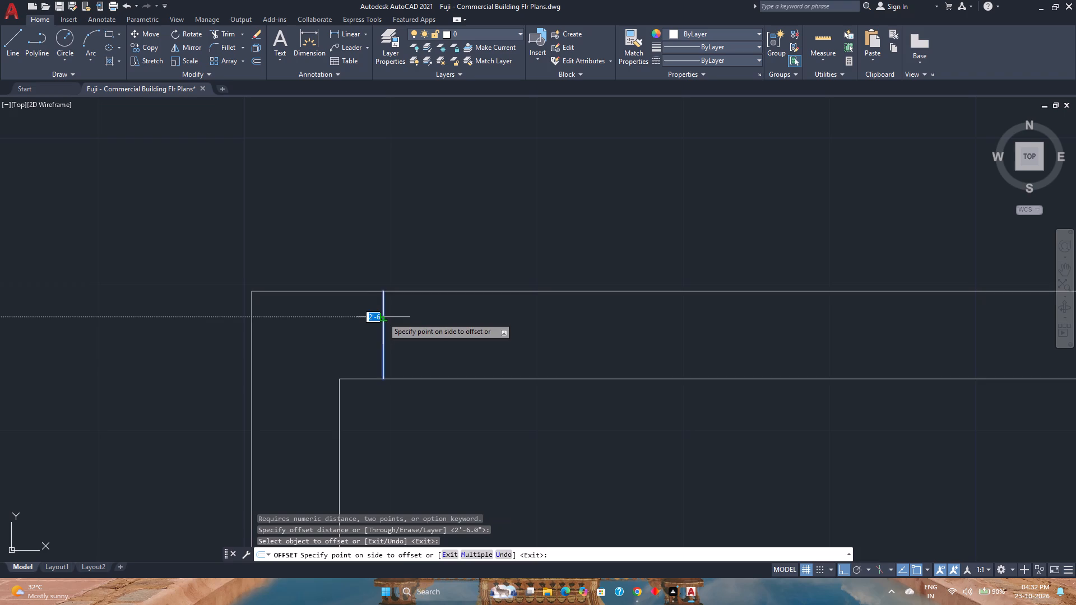
pyautogui.scroll(-3, 462, 317)
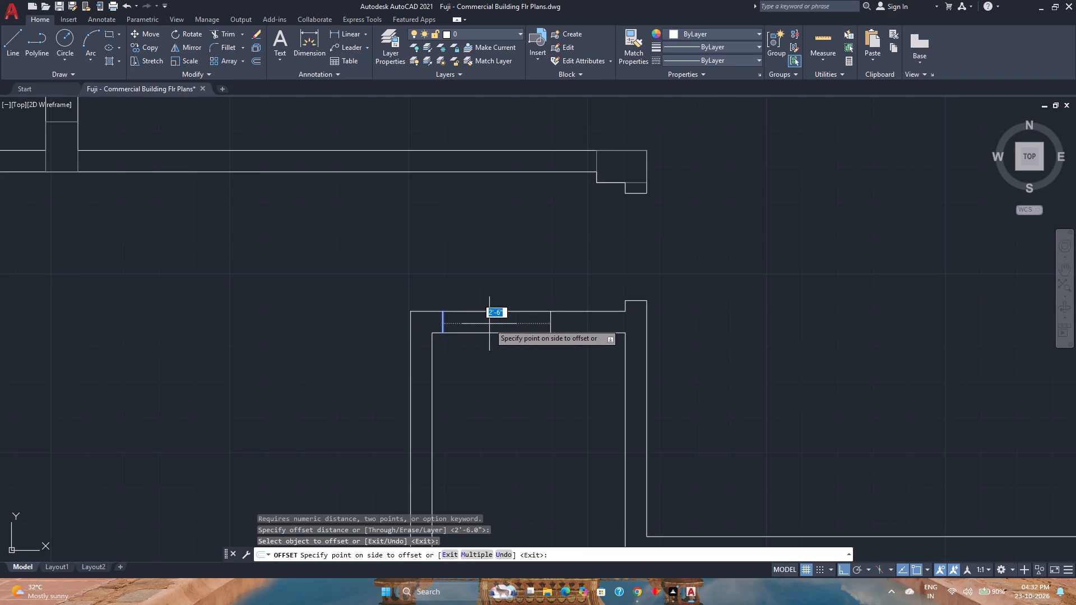
pyautogui.write("2'")
pyautogui.press('Return')
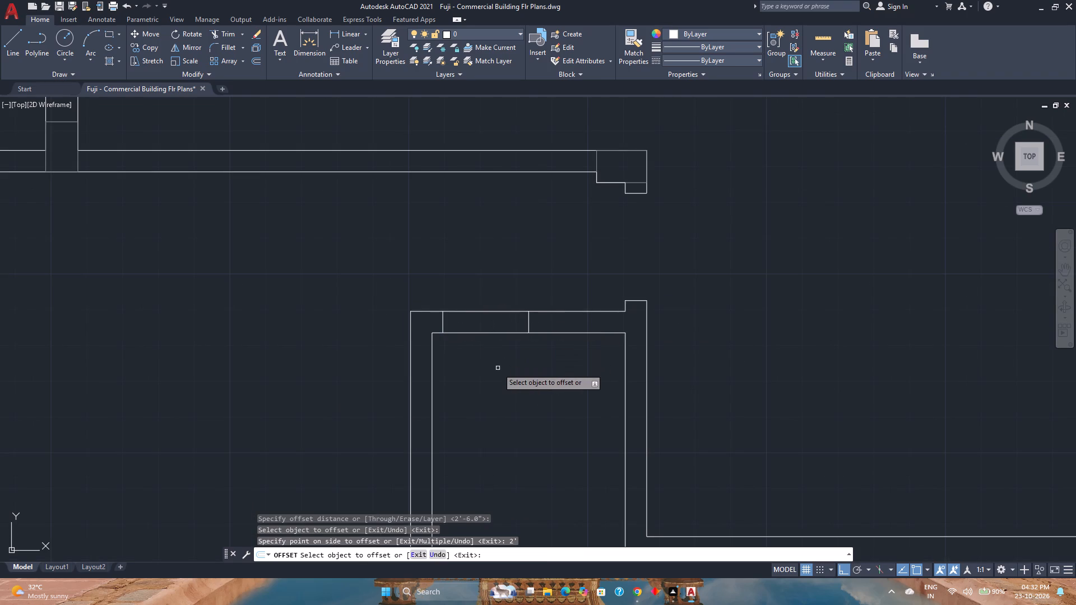
pyautogui.press('Escape')
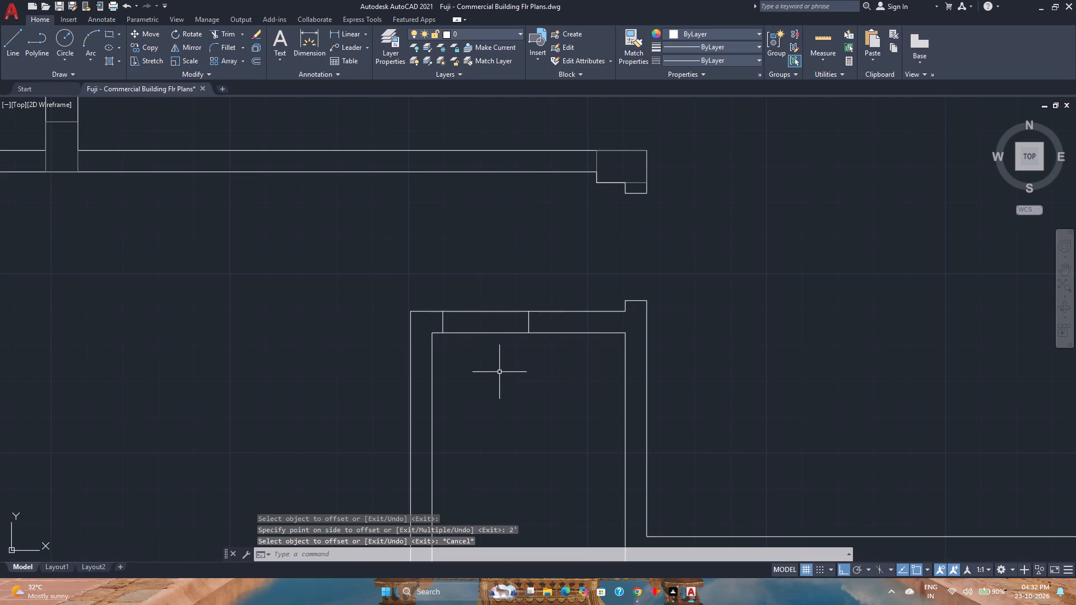
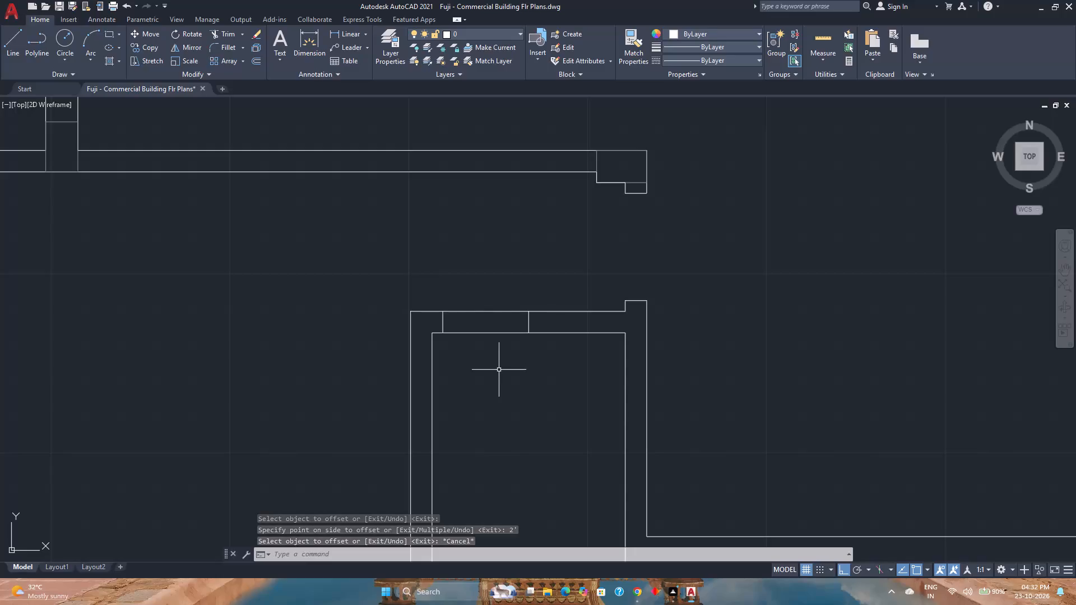
# Trim both wall lines between the two jambs in the small room's upper wall to open the doorway.
pyautogui.scroll(-1, 526, 426)
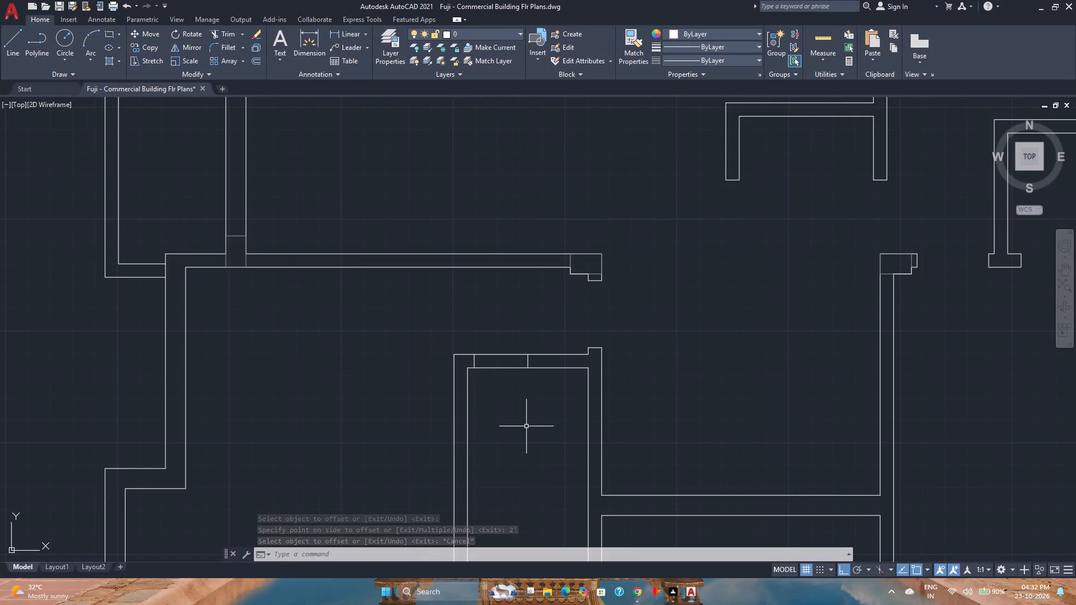
pyautogui.moveTo(532, 455); pyautogui.dragTo(517, 356, button='middle')
pyautogui.middleClick(517, 356)
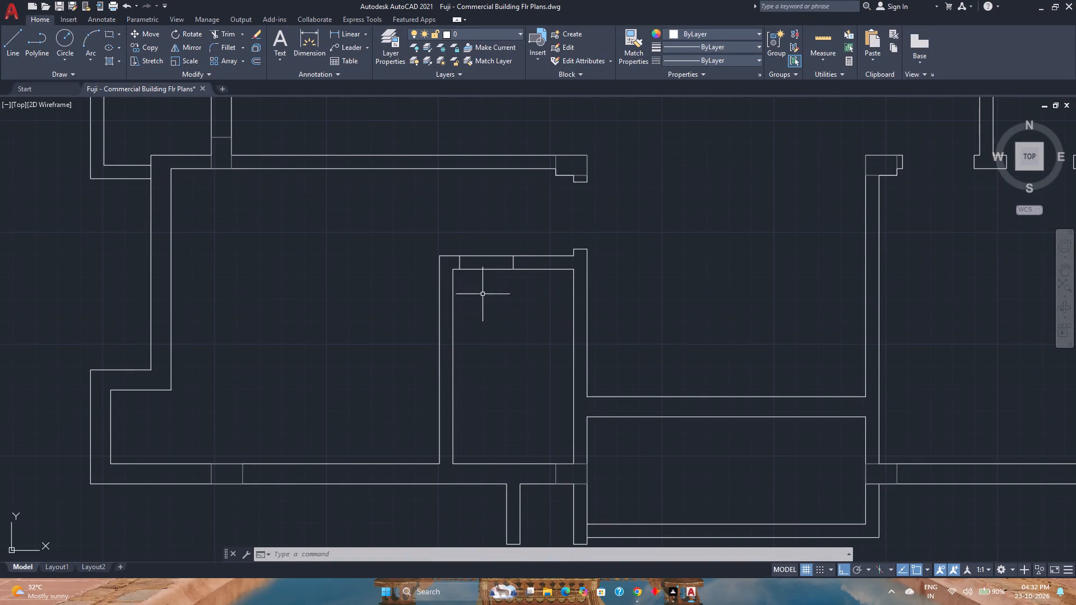
pyautogui.scroll(2, 485, 260)
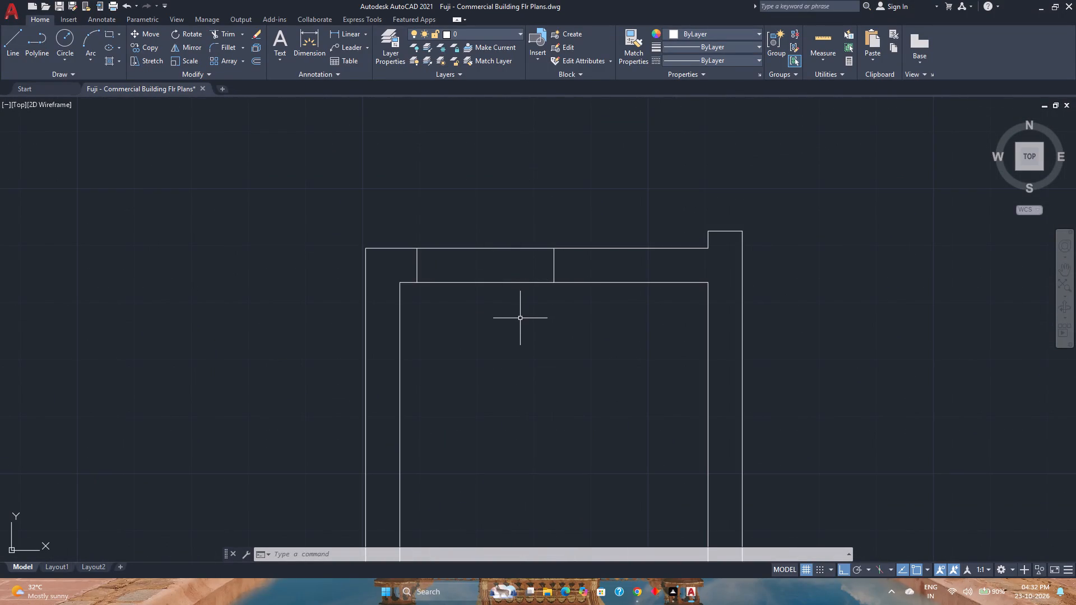
pyautogui.write('tr')
pyautogui.press('Return')
pyautogui.click(490, 229)
pyautogui.click(510, 317)
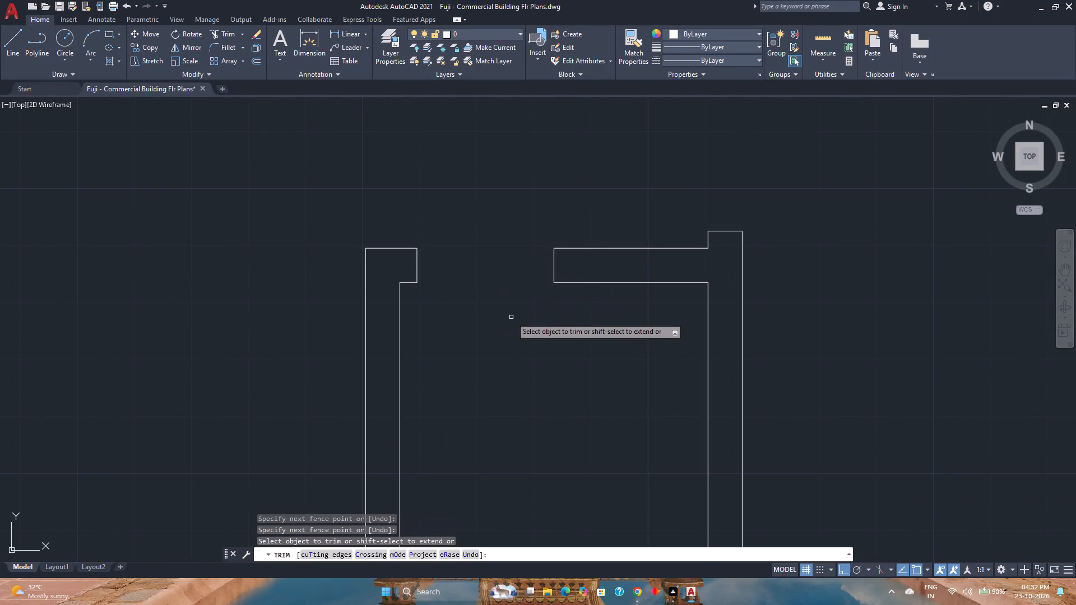
pyautogui.press('Escape')
# Save the floor plan drawing.
pyautogui.scroll(-3, 511, 317)
pyautogui.hotkey('ctrl', 's')
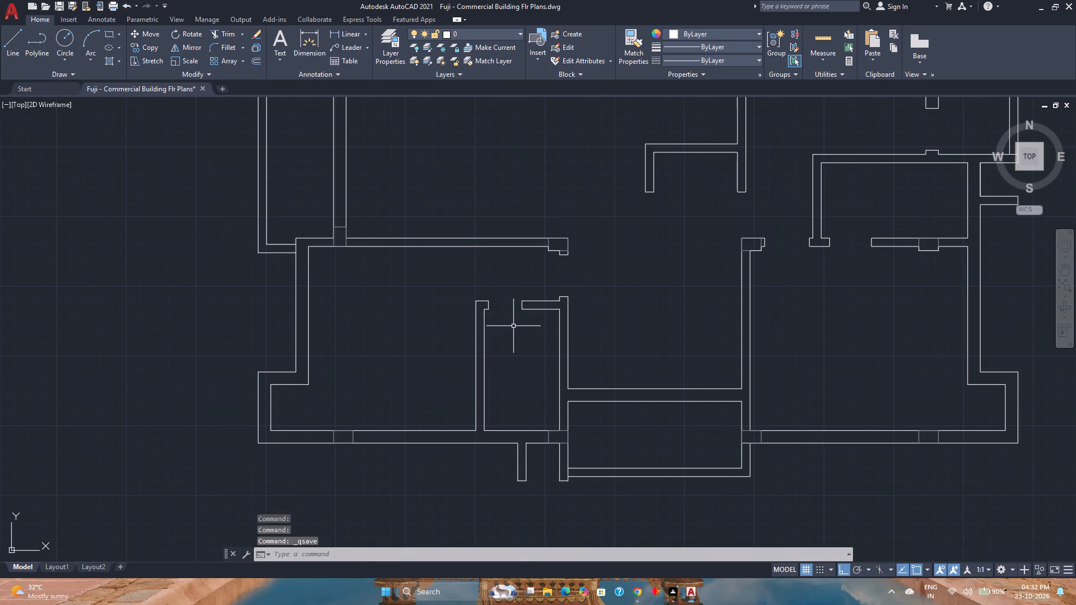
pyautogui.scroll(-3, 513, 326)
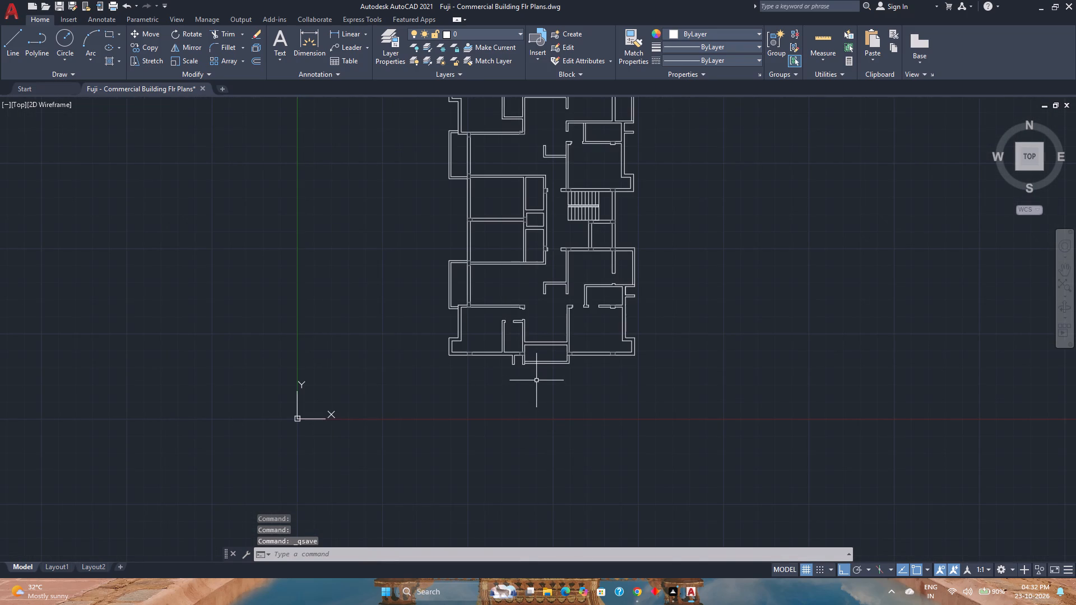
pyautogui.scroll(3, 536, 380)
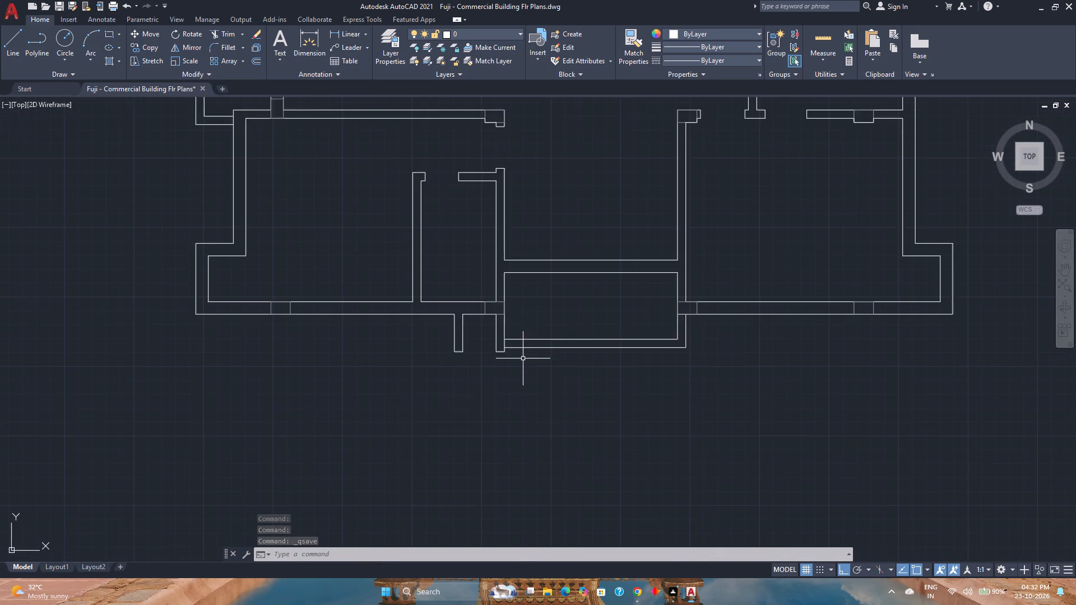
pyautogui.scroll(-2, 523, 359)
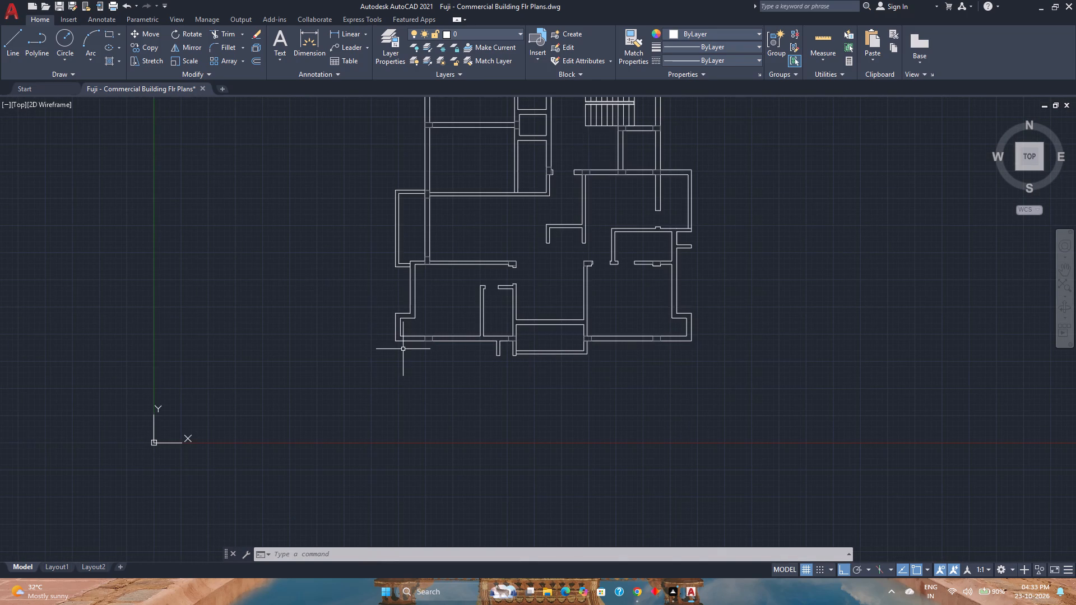
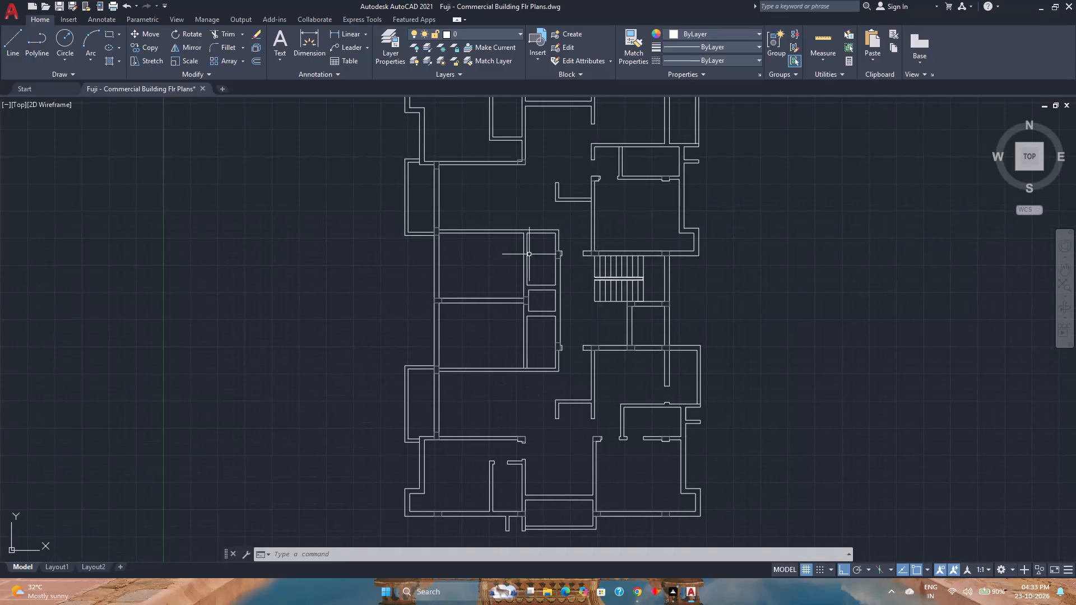
# Draw lines over the column's left and top edges, inside the lower-right corner of the upper-left room.
pyautogui.scroll(3, 555, 291)
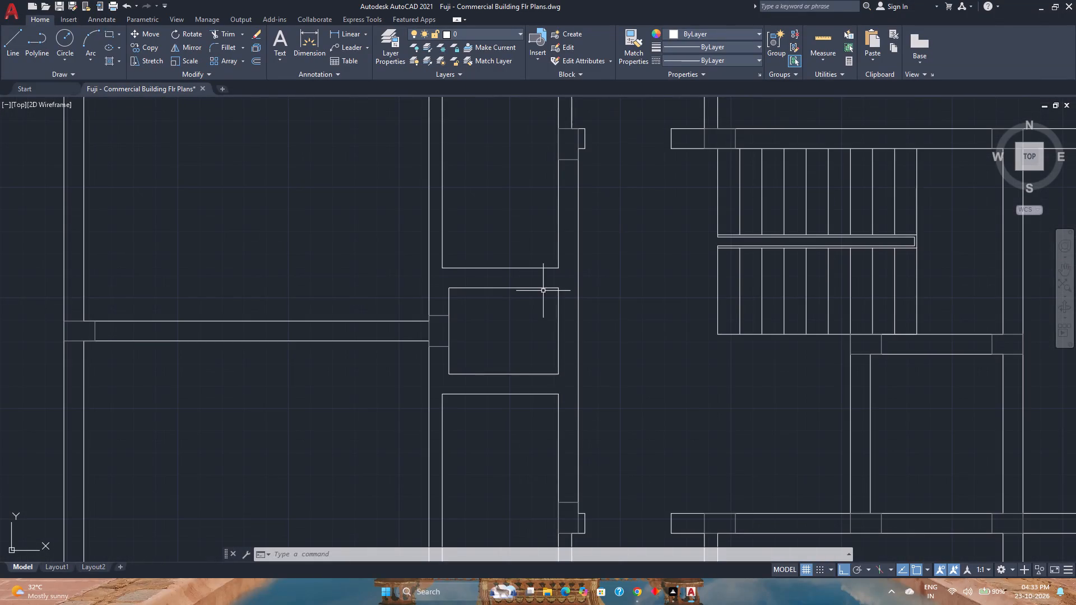
pyautogui.scroll(-6, 538, 291)
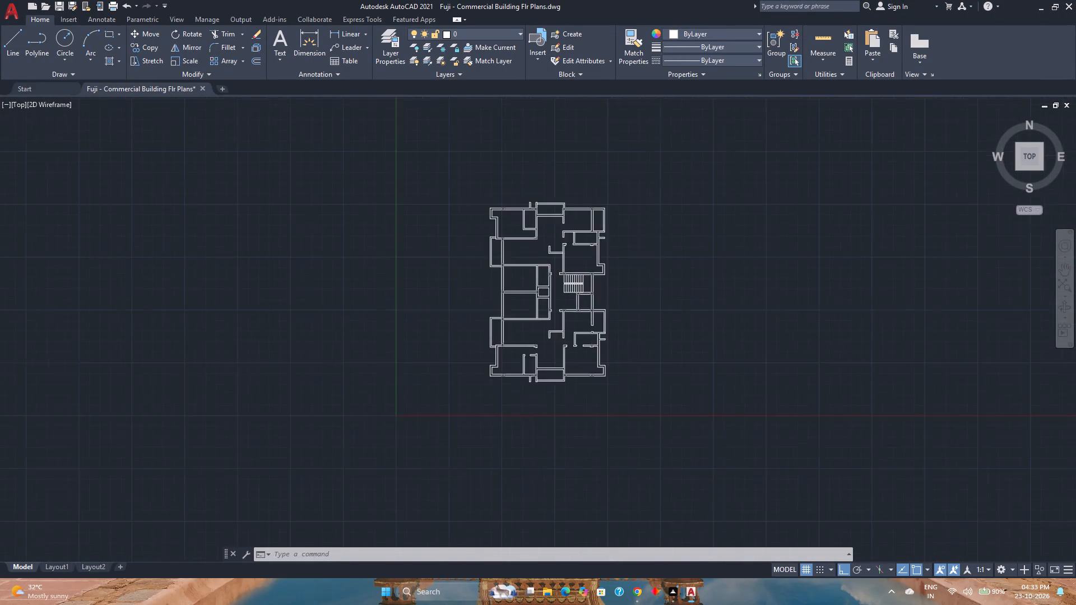
pyautogui.scroll(3, 553, 286)
pyautogui.scroll(-1, 553, 286)
pyautogui.scroll(1, 582, 256)
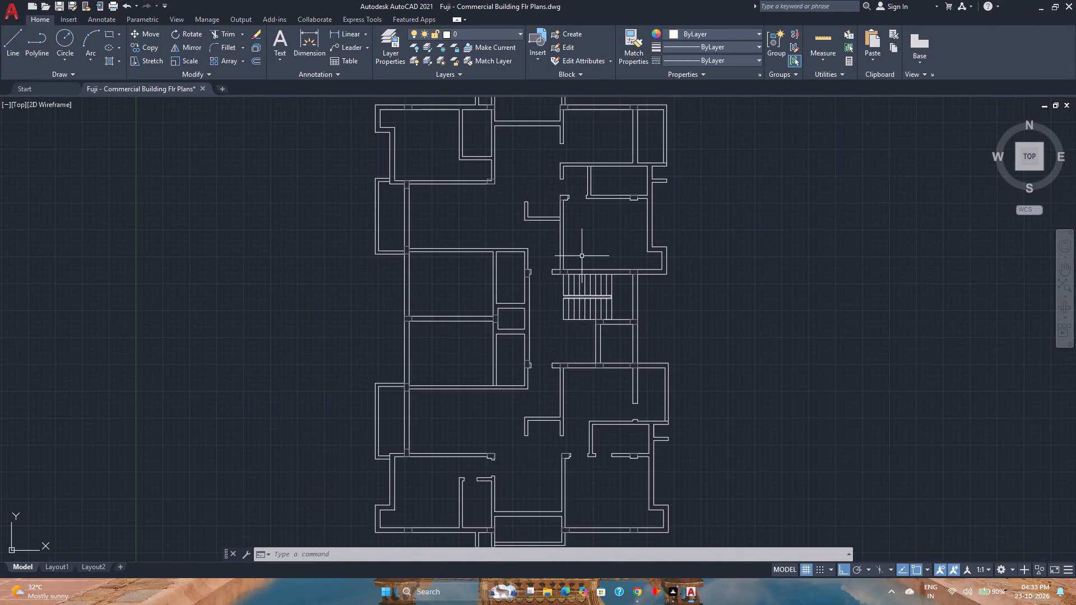
pyautogui.moveTo(582, 256); pyautogui.dragTo(633, 370, button='middle')
pyautogui.middleClick(633, 370)
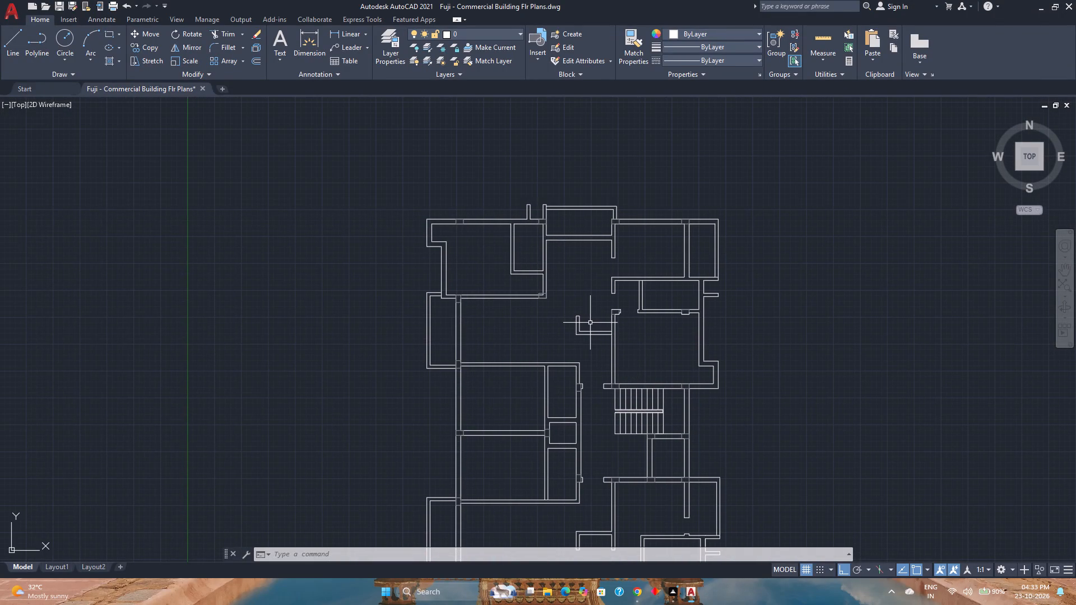
pyautogui.scroll(3, 555, 301)
pyautogui.scroll(4, 512, 278)
pyautogui.moveTo(505, 274); pyautogui.dragTo(625, 369, button='middle')
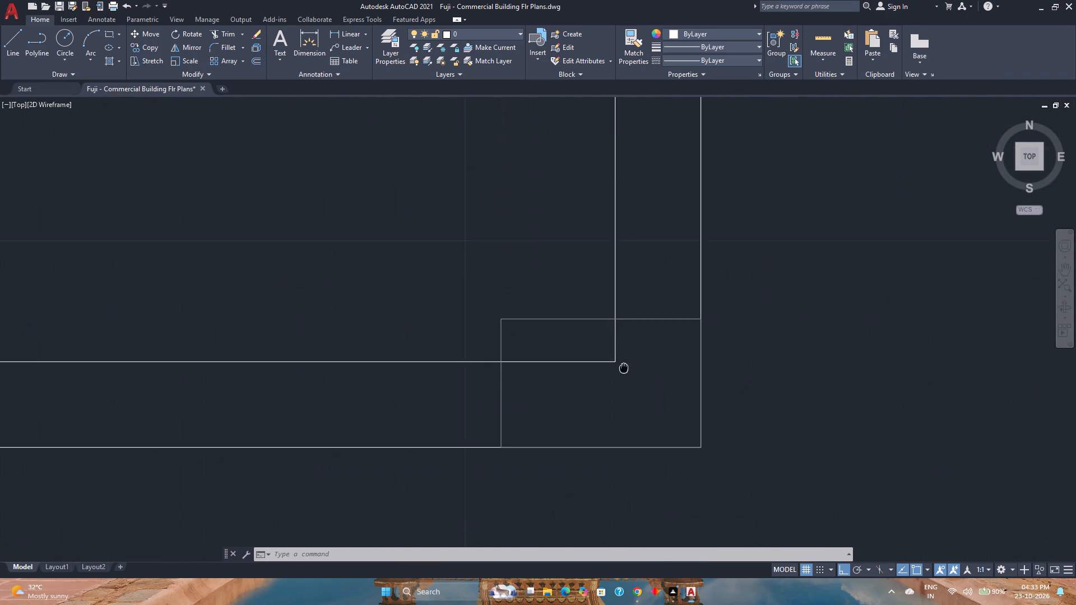
pyautogui.moveTo(625, 369); pyautogui.dragTo(628, 371, button='middle')
pyautogui.scroll(-3, 620, 373)
pyautogui.click(18, 57)
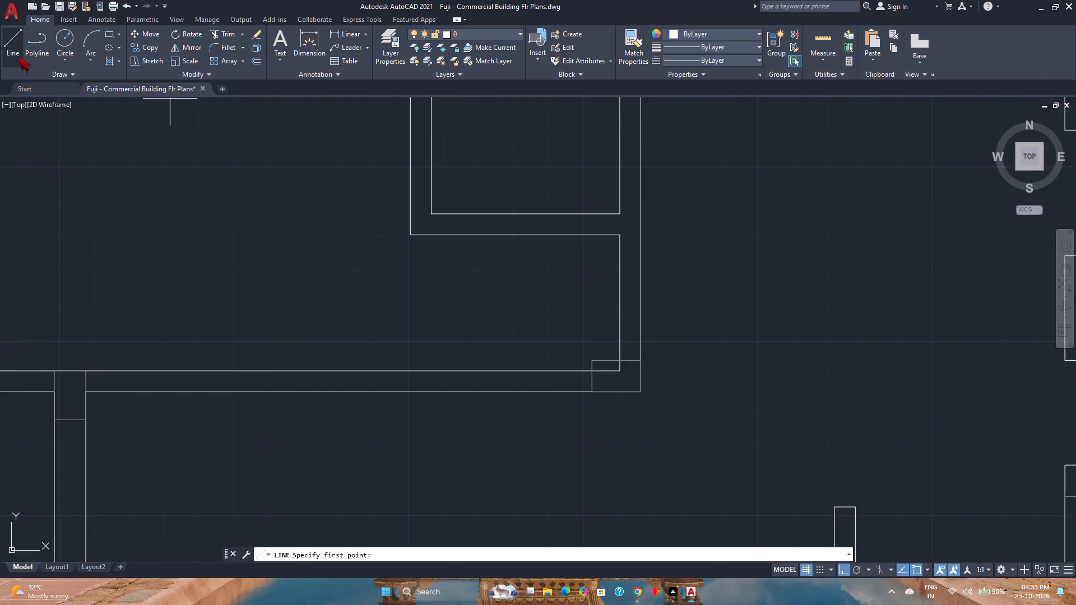
pyautogui.scroll(2, 582, 374)
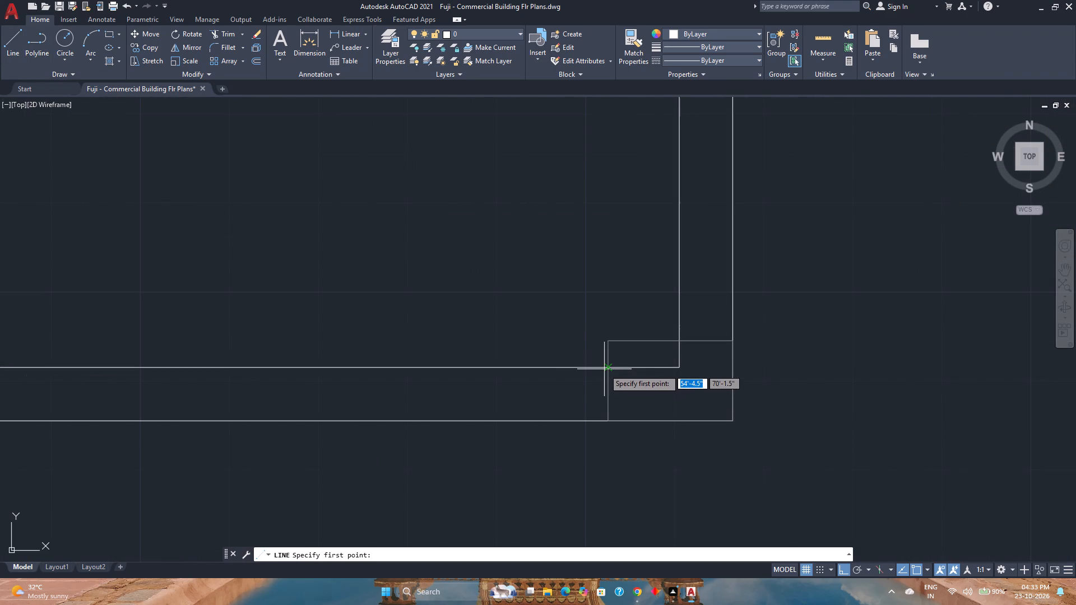
pyautogui.click(608, 368)
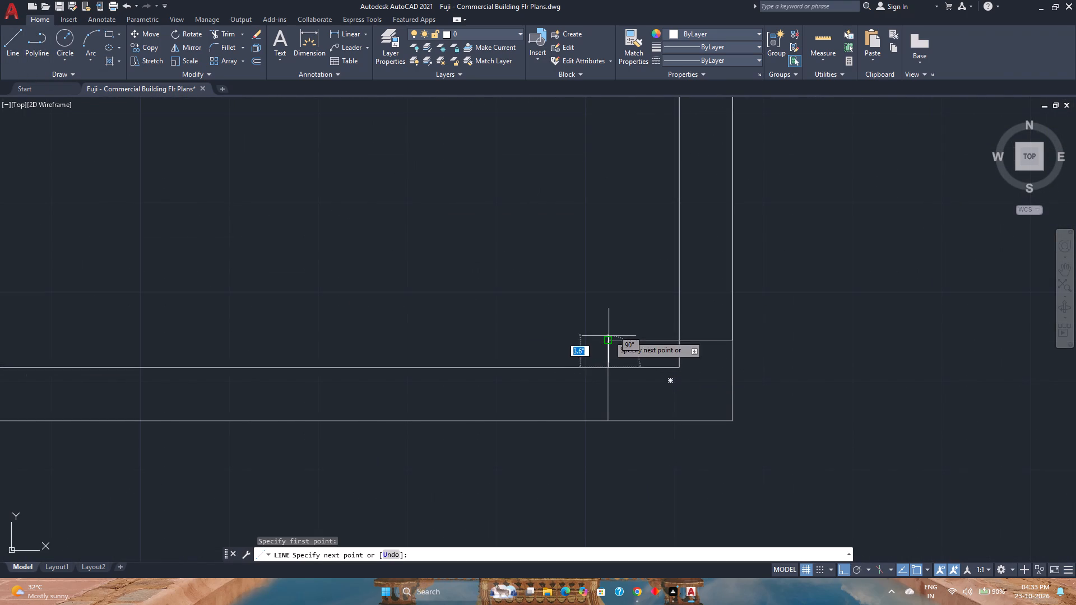
pyautogui.click(609, 338)
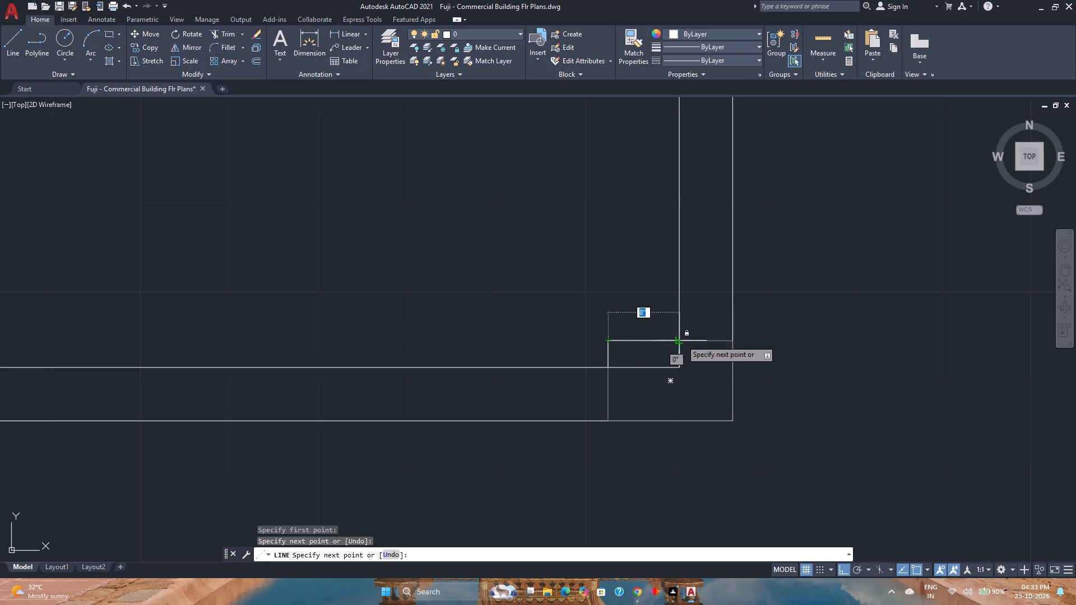
pyautogui.click(679, 340)
pyautogui.press('Escape')
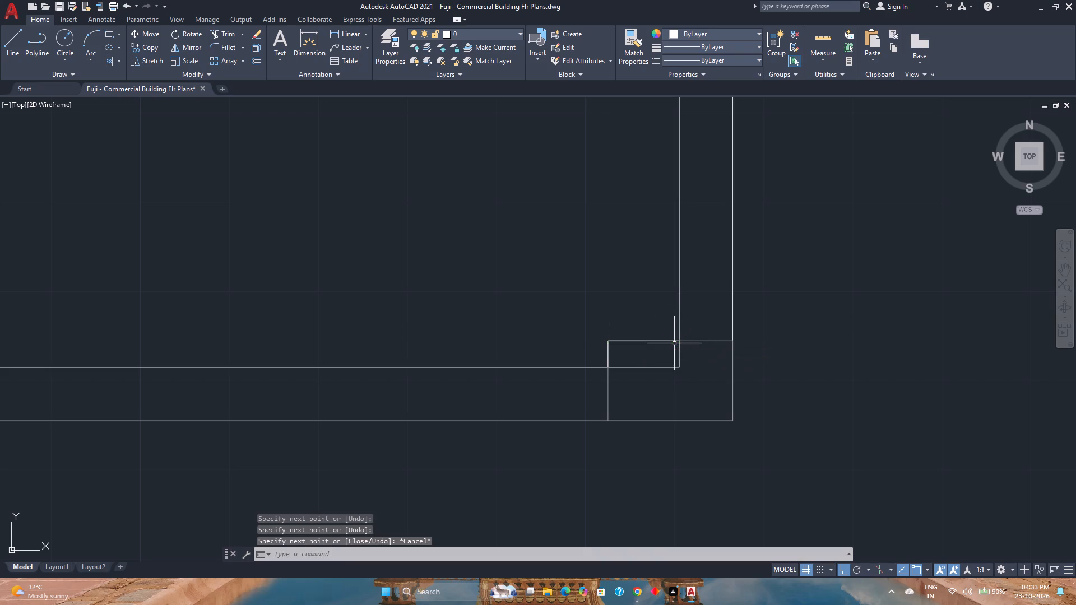
# Trim the two inner wall line ends that run inside that corner column.
pyautogui.write('tr')
pyautogui.press('Return')
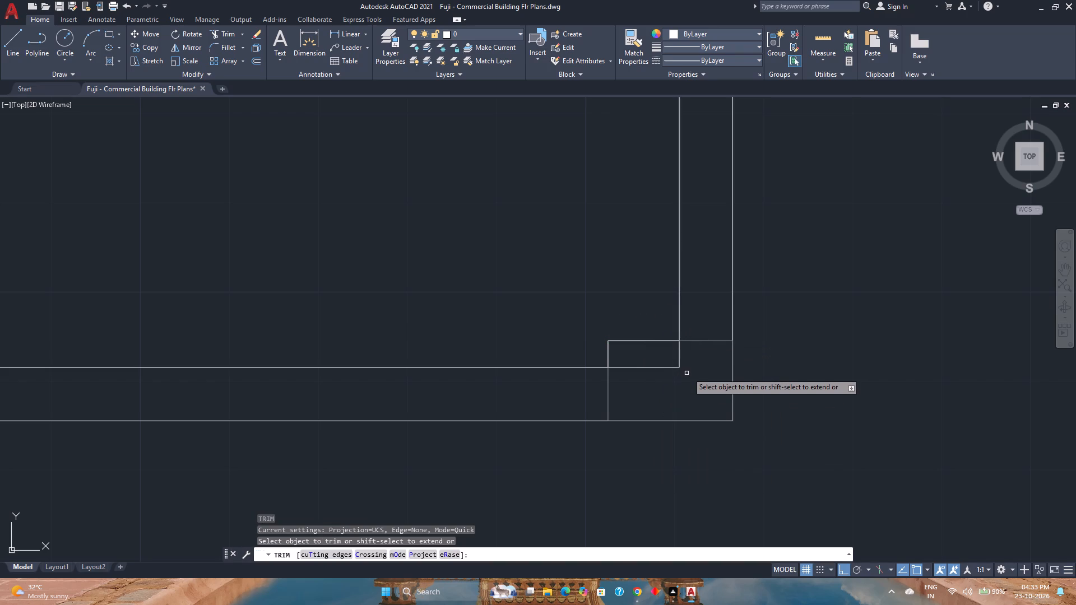
pyautogui.click(685, 366)
pyautogui.click(640, 359)
pyautogui.click(641, 379)
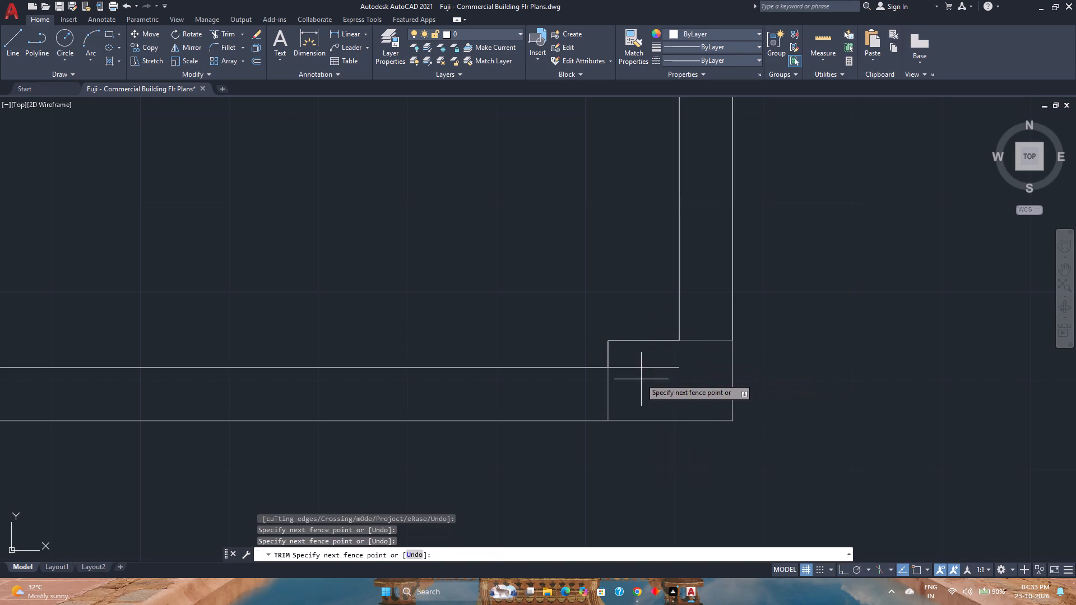
pyautogui.click(641, 364)
pyautogui.scroll(-4, 650, 381)
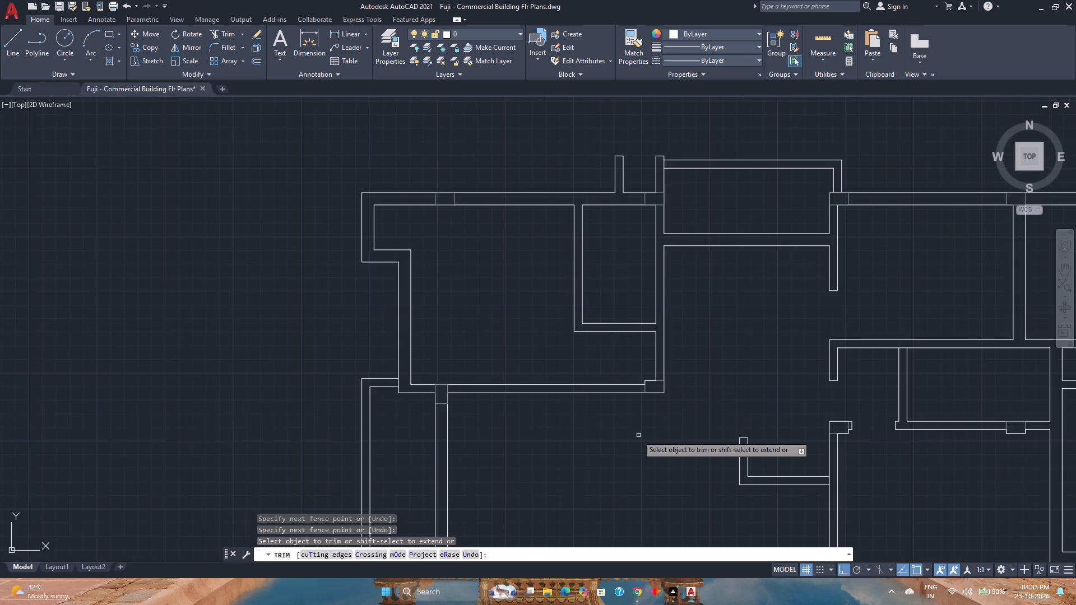
pyautogui.press('Escape')
# Draw a reference line across the vertical wall along the corner column's top edge.
pyautogui.scroll(-2, 637, 429)
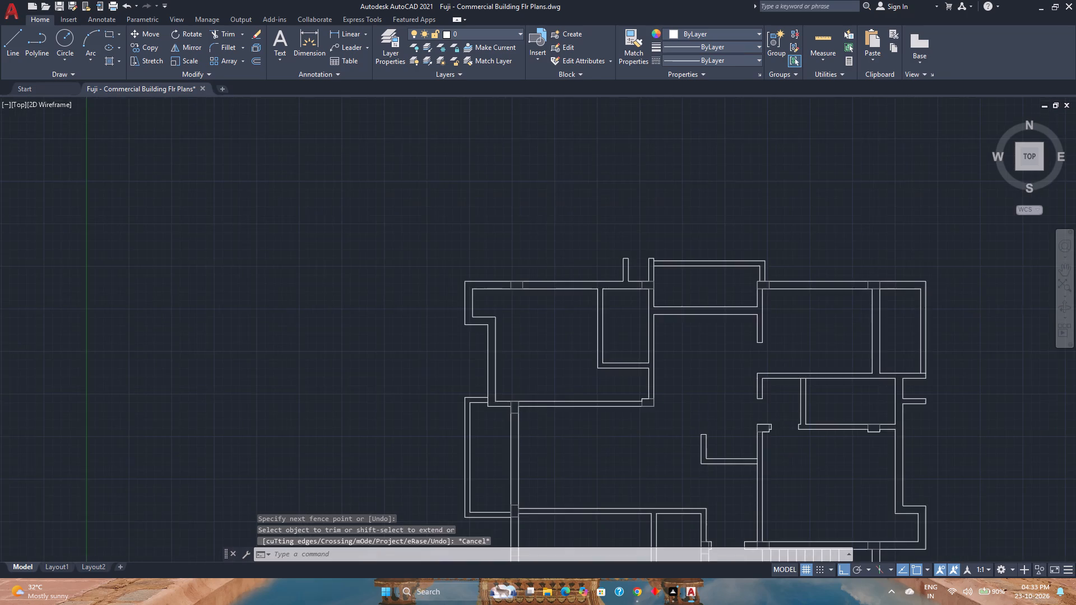
pyautogui.scroll(4, 637, 429)
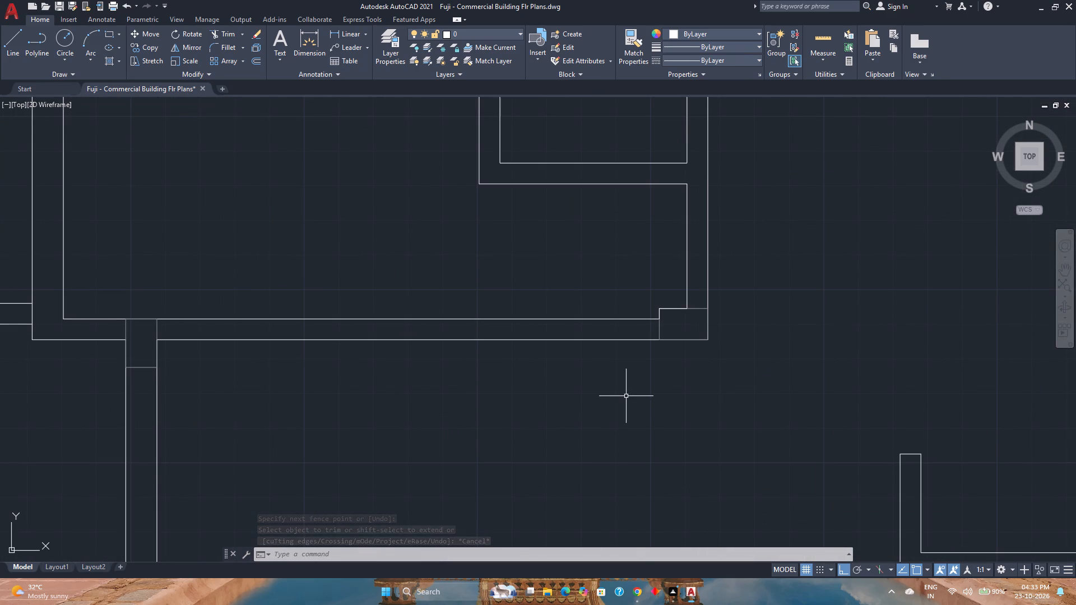
pyautogui.scroll(-1, 609, 391)
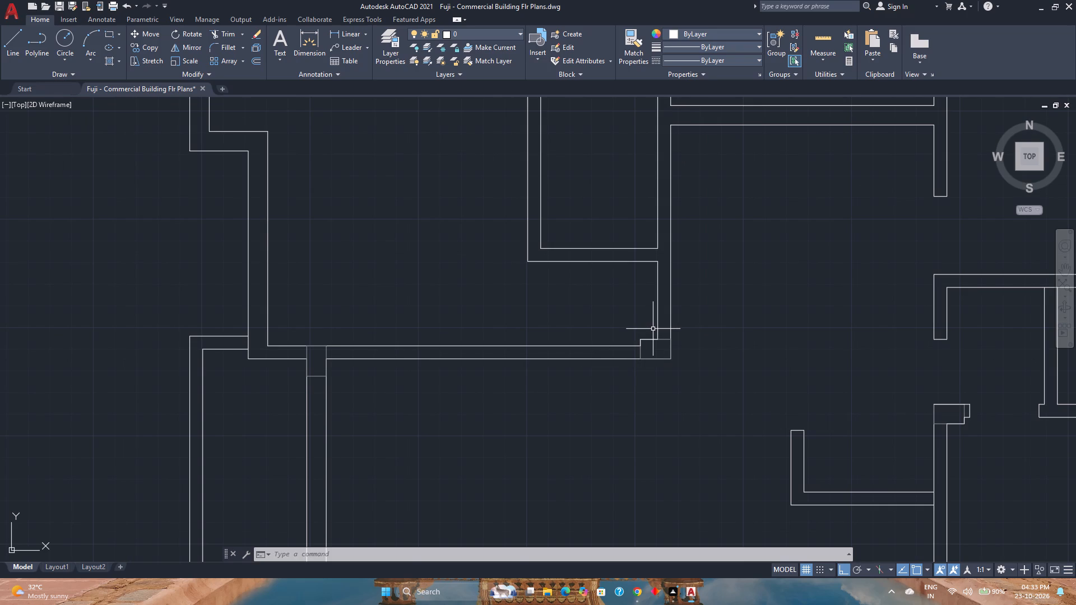
pyautogui.scroll(2, 653, 328)
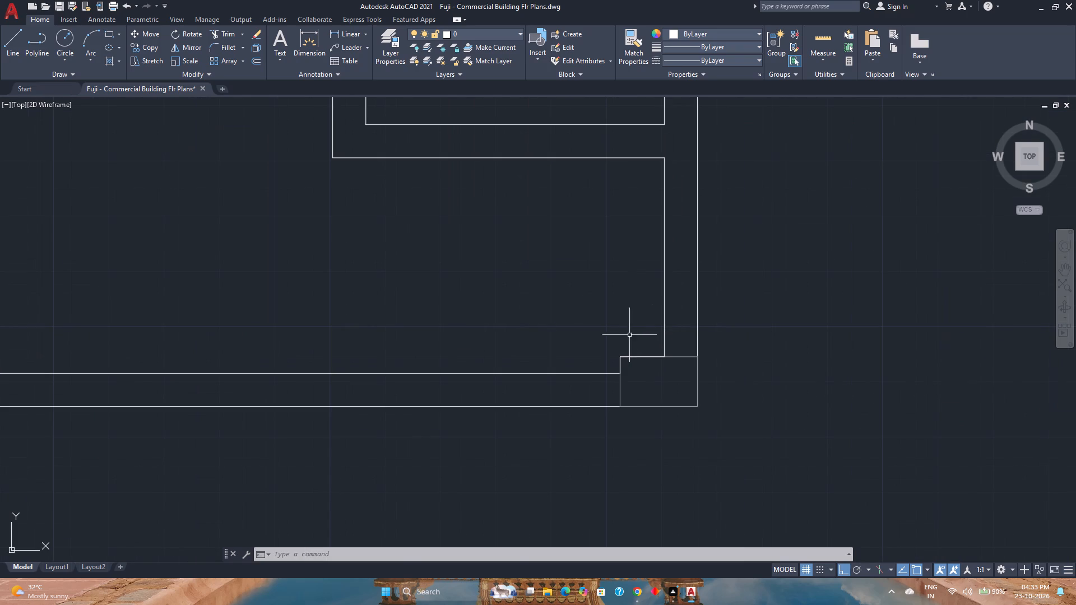
pyautogui.click(13, 50)
pyautogui.scroll(1, 660, 367)
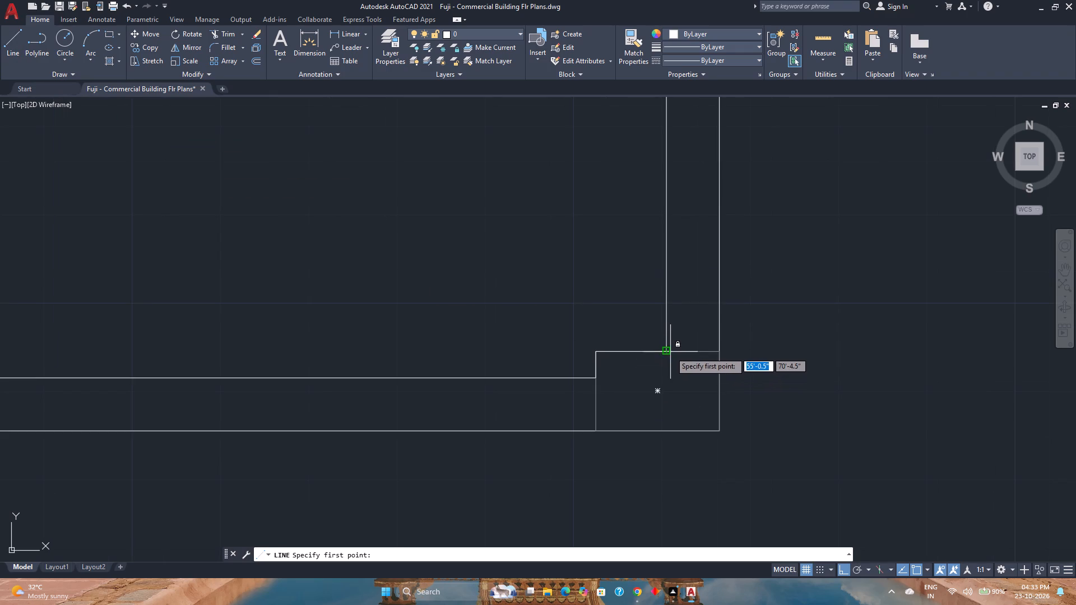
pyautogui.click(666, 352)
pyautogui.click(715, 351)
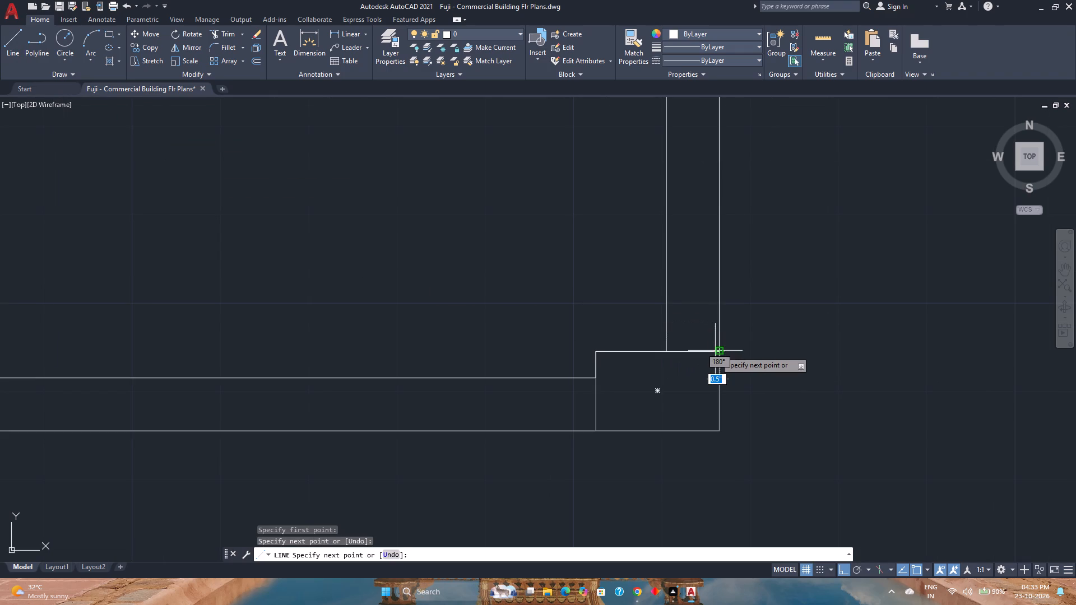
pyautogui.press('Escape')
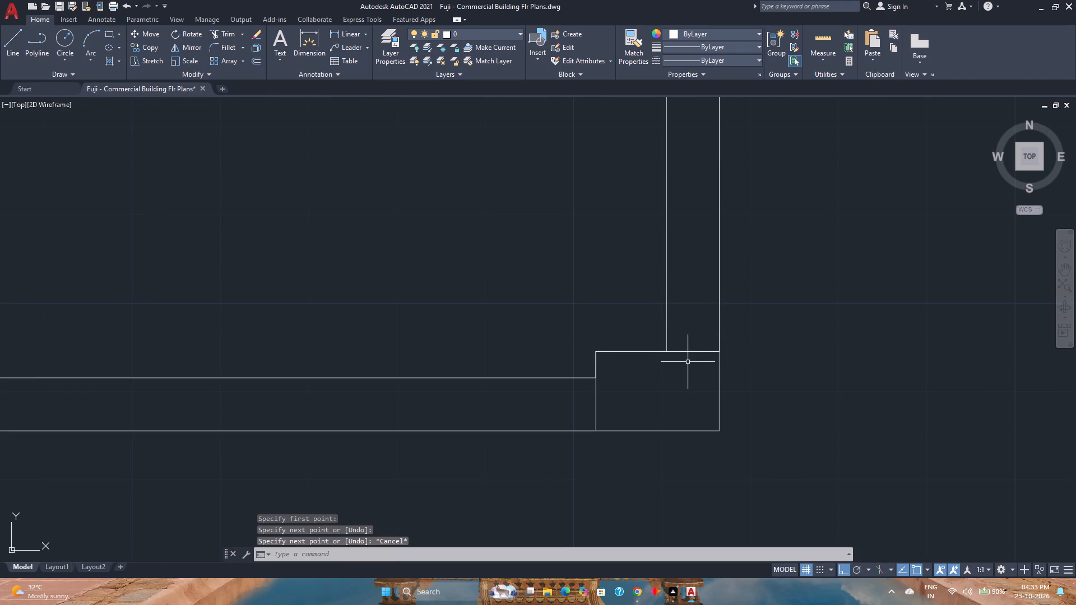
# Offset the reference line 2.5" upward for the first door jamb, and offset that jamb 2'6" upward for the second.
pyautogui.click(257, 64)
pyautogui.write('2.5')
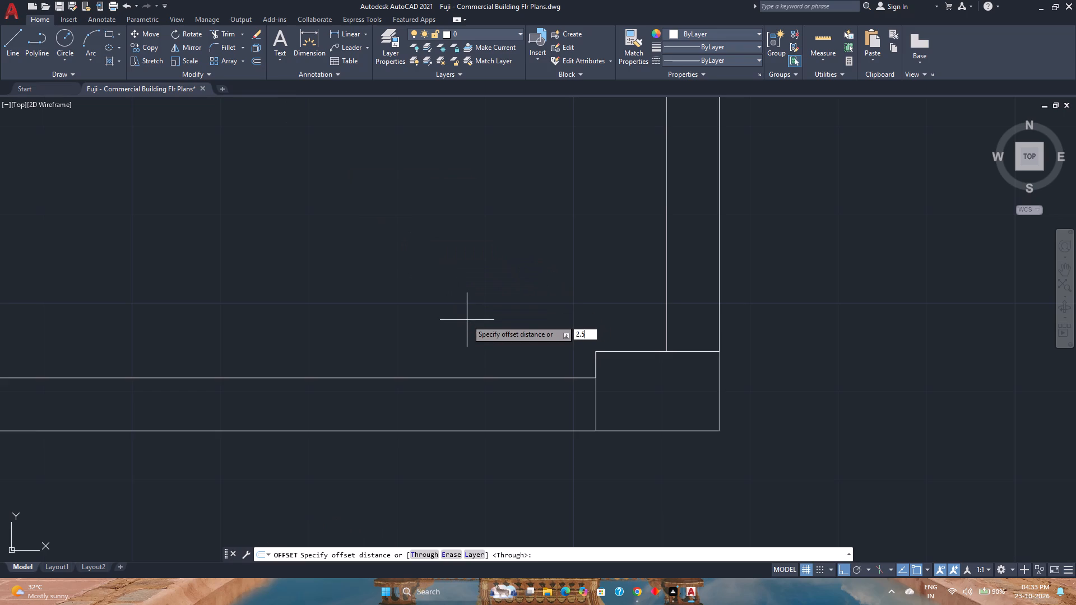
pyautogui.hotkey('shift', '"')
pyautogui.press('Return')
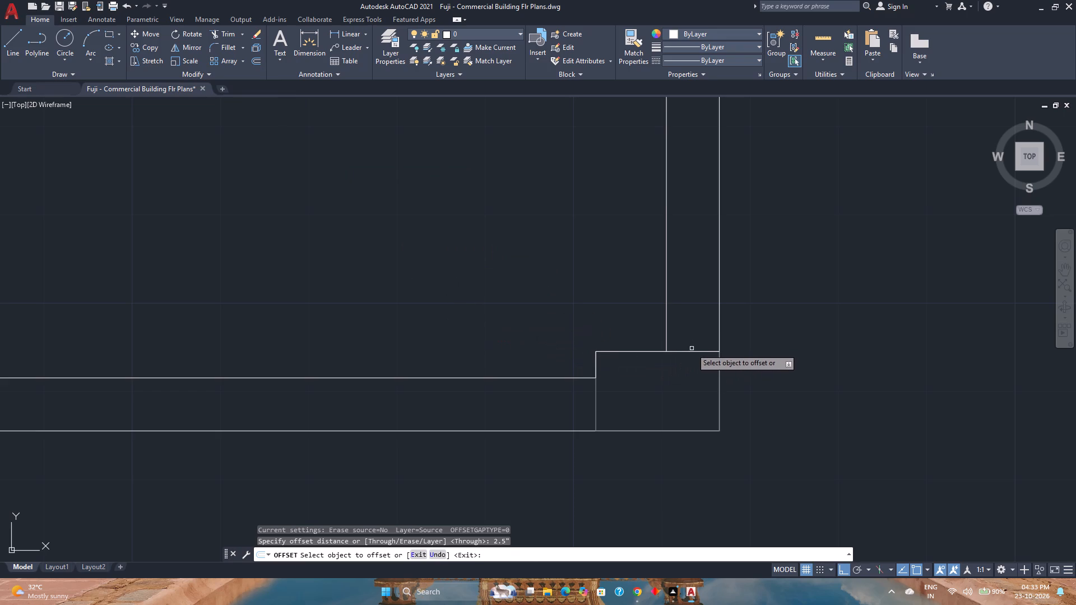
pyautogui.click(692, 350)
pyautogui.click(684, 320)
pyautogui.moveTo(684, 320); pyautogui.dragTo(655, 412, button='middle')
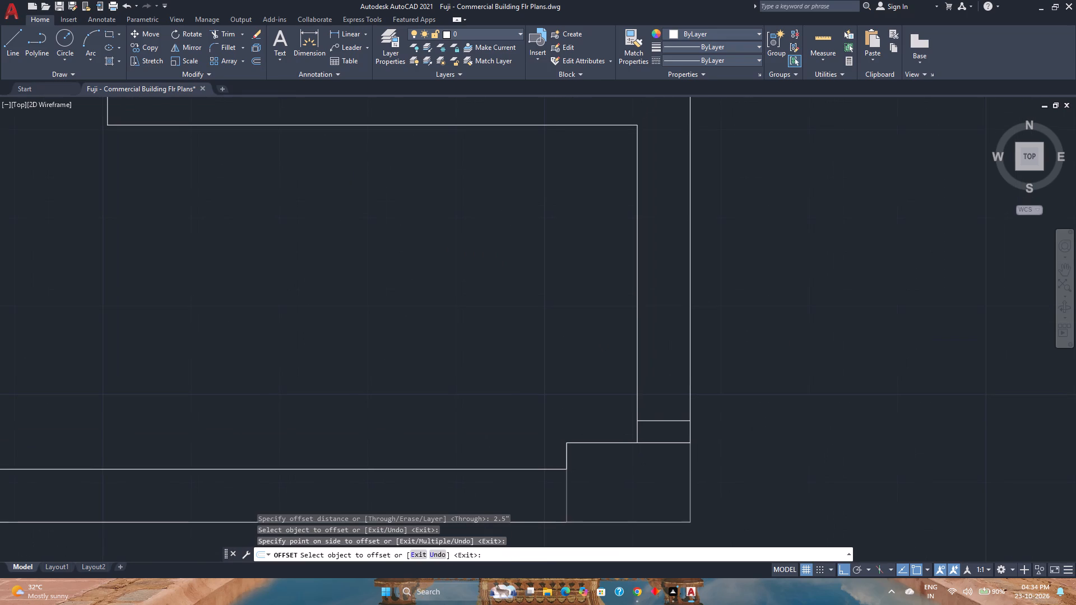
pyautogui.click(661, 421)
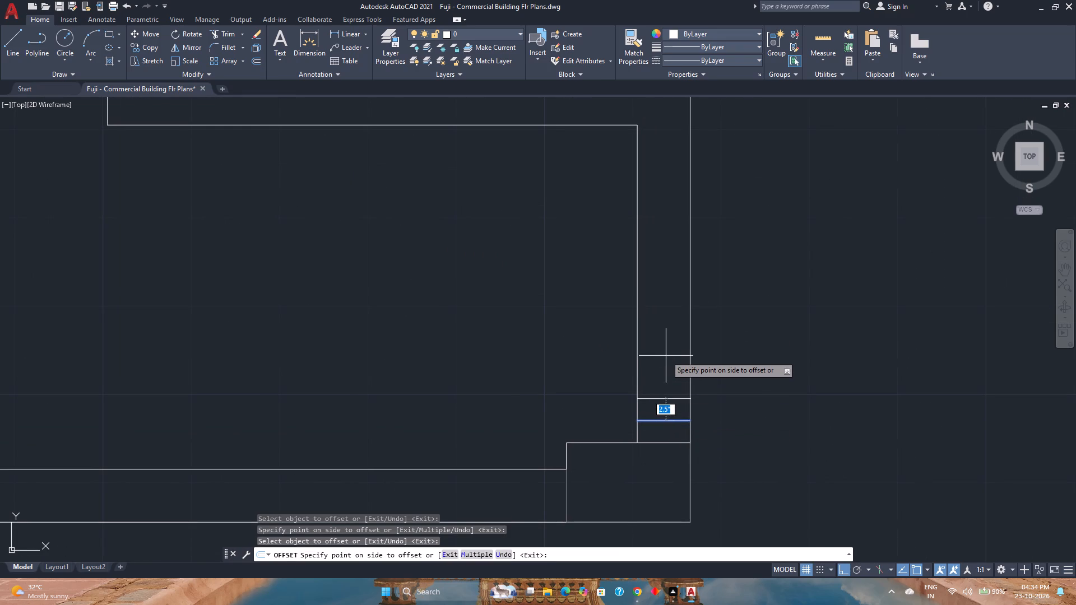
pyautogui.write("2'")
pyautogui.write('6"')
pyautogui.press('Return')
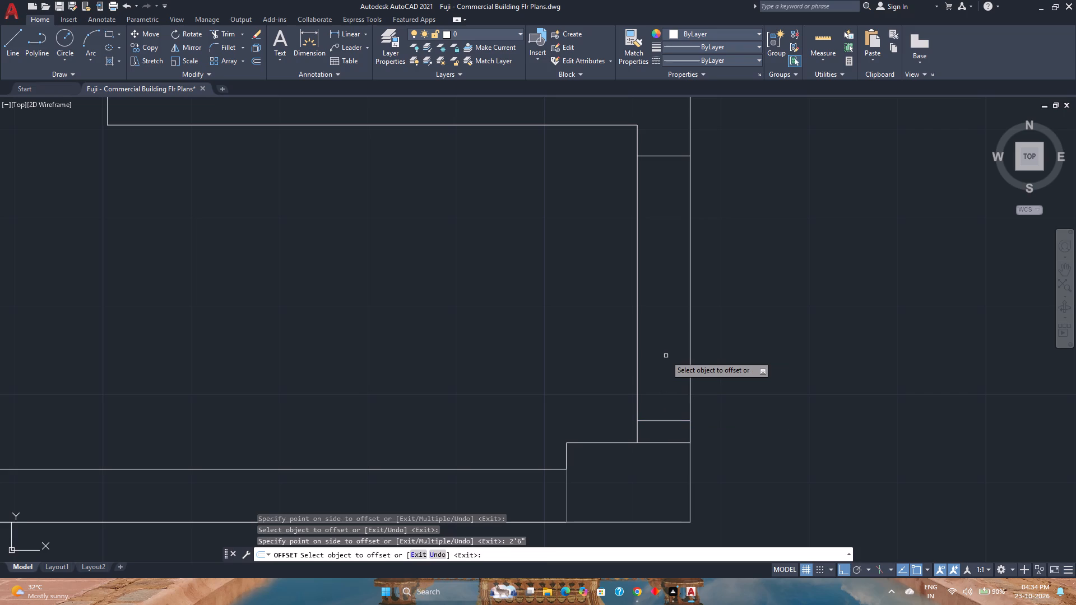
pyautogui.press('Escape')
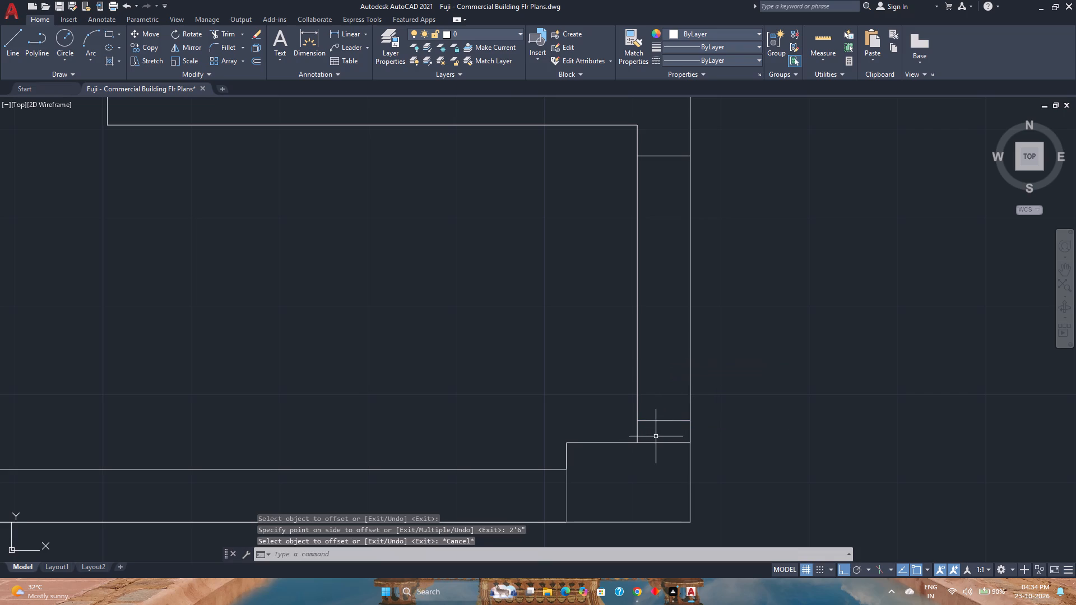
# Erase the reference line along the column's top edge.
pyautogui.click(663, 444)
pyautogui.press('Delete')
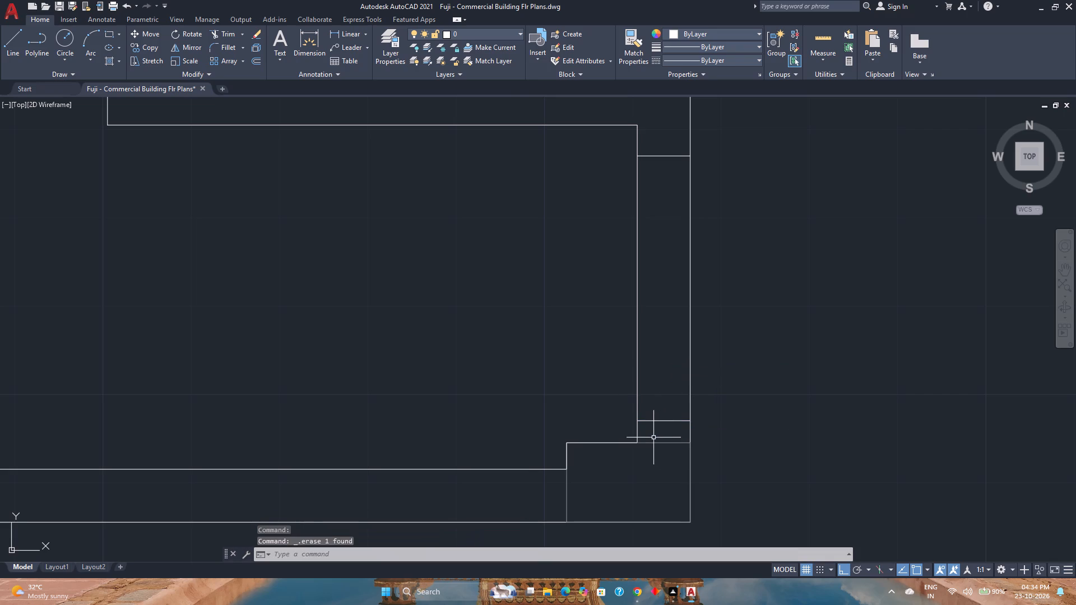
# Trim both vertical wall lines between the two jambs to open the upper-left room's doorway.
pyautogui.write('tr')
pyautogui.press('Return')
pyautogui.click(736, 337)
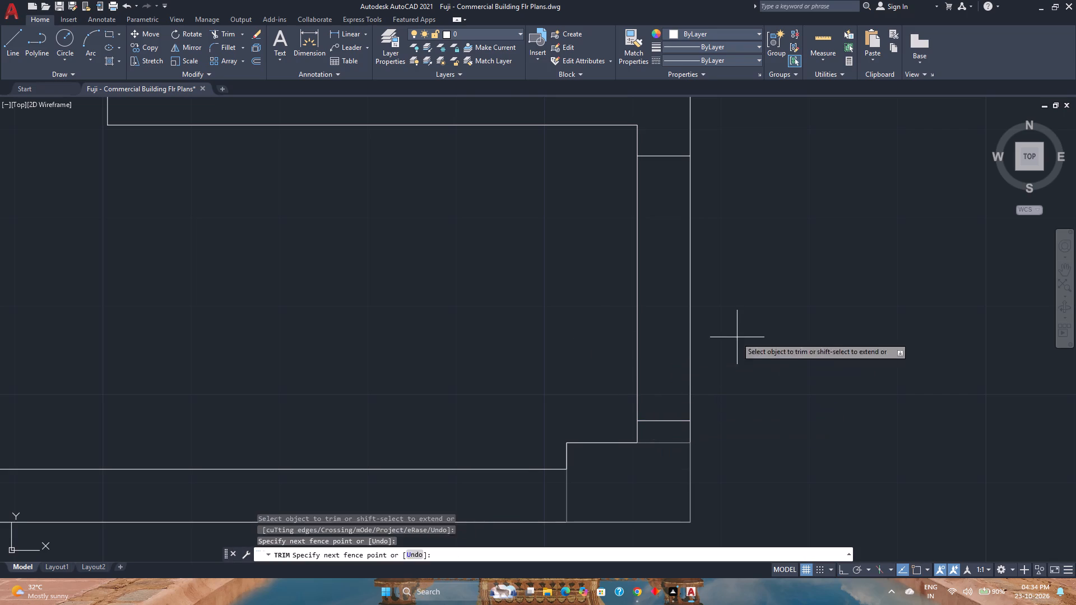
pyautogui.click(541, 341)
pyautogui.scroll(-2, 541, 341)
pyautogui.moveTo(541, 341); pyautogui.dragTo(642, 385, button='middle')
pyautogui.press('Escape')
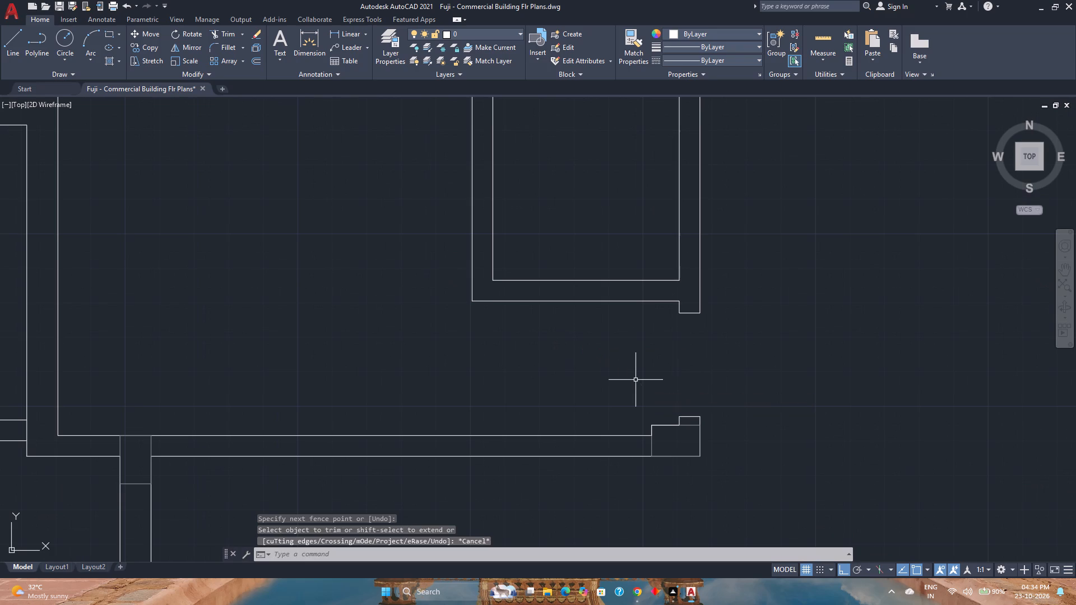
# Save the floor plan drawing.
pyautogui.hotkey('ctrl', 's')
# Draw a vertical line across the small upper-left room's bottom wall, from its inner lower-left corner to the outer wall line.
pyautogui.scroll(-2, 607, 400)
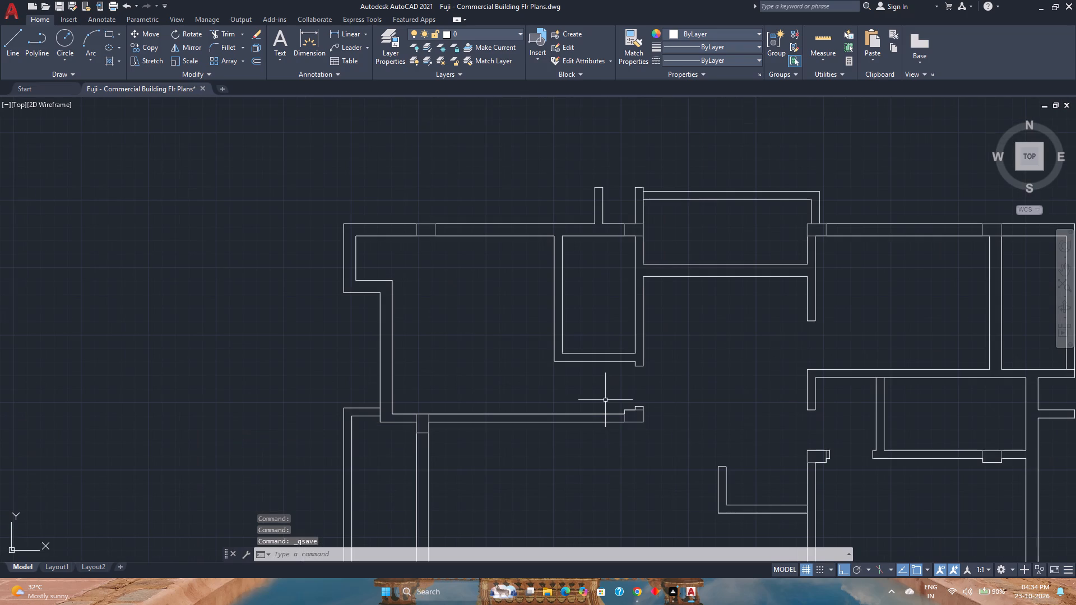
pyautogui.scroll(2, 552, 339)
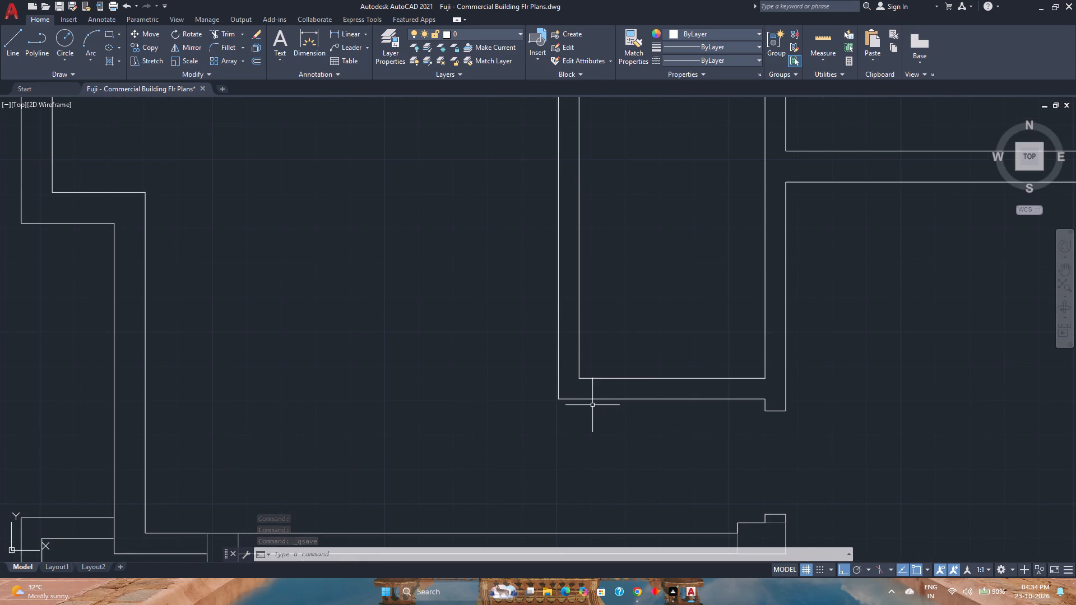
pyautogui.scroll(3, 592, 405)
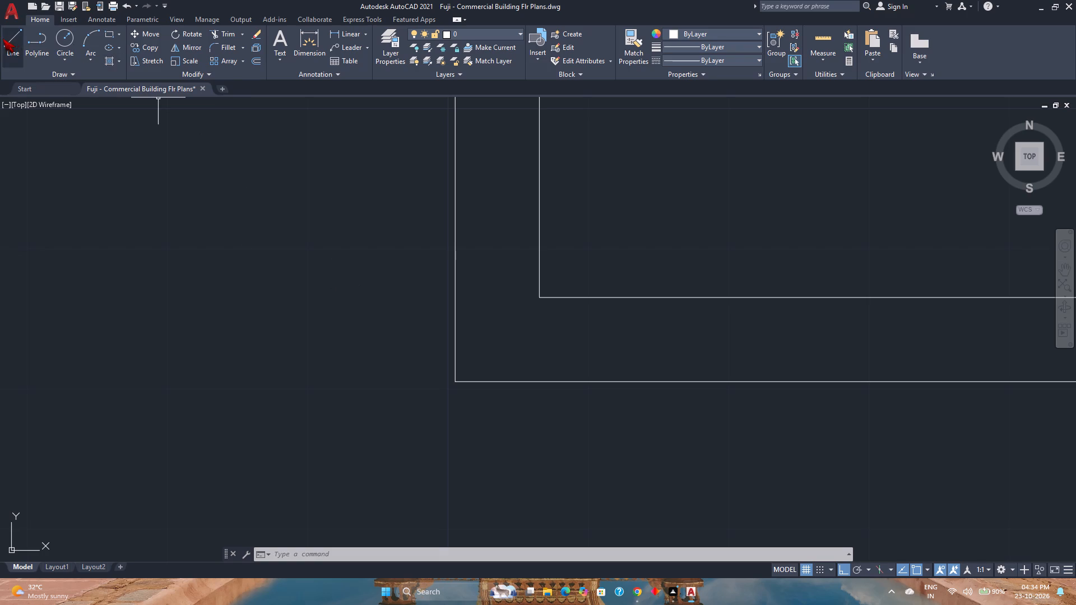
pyautogui.click(3, 39)
pyautogui.click(540, 302)
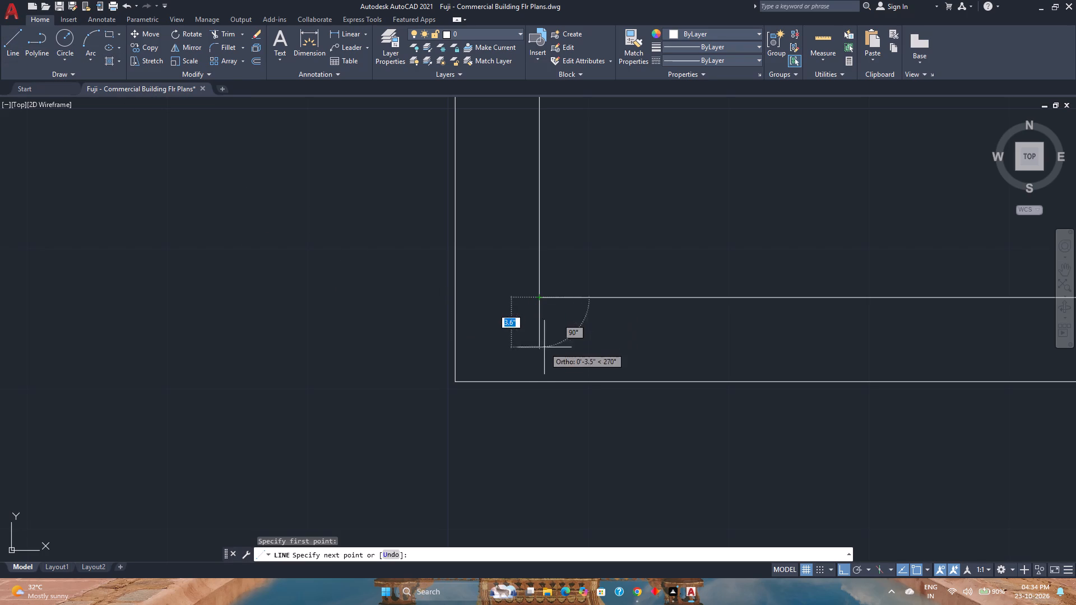
pyautogui.click(541, 382)
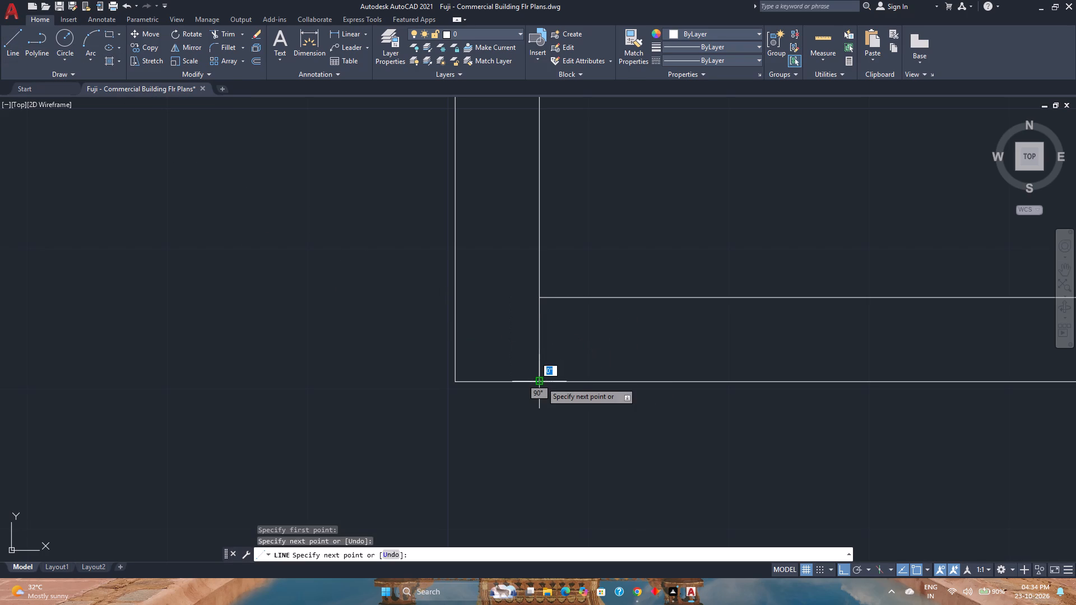
pyautogui.press('Escape')
# Offset the new line 2' to the right along the small room's bottom wall for the second door jamb.
pyautogui.click(548, 359)
pyautogui.click(528, 347)
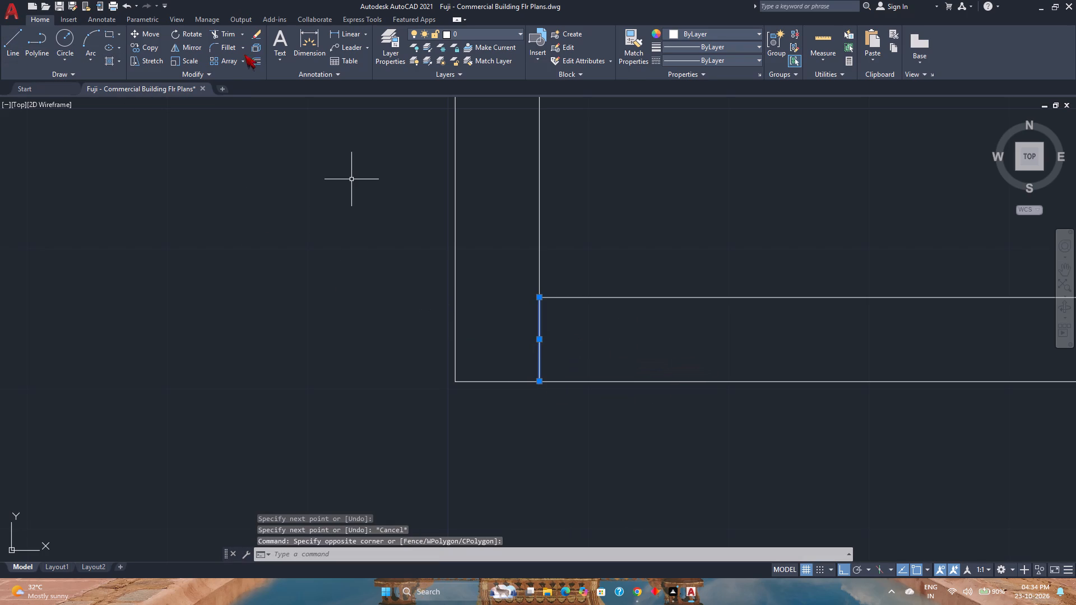
pyautogui.click(254, 62)
pyautogui.press('2')
pyautogui.press('Return')
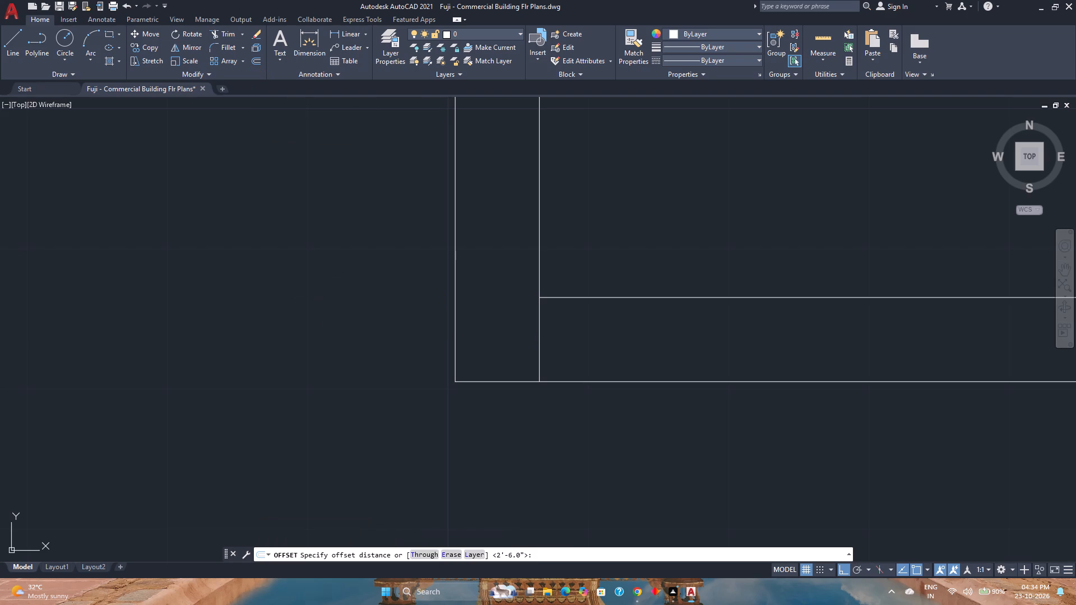
pyautogui.press('2')
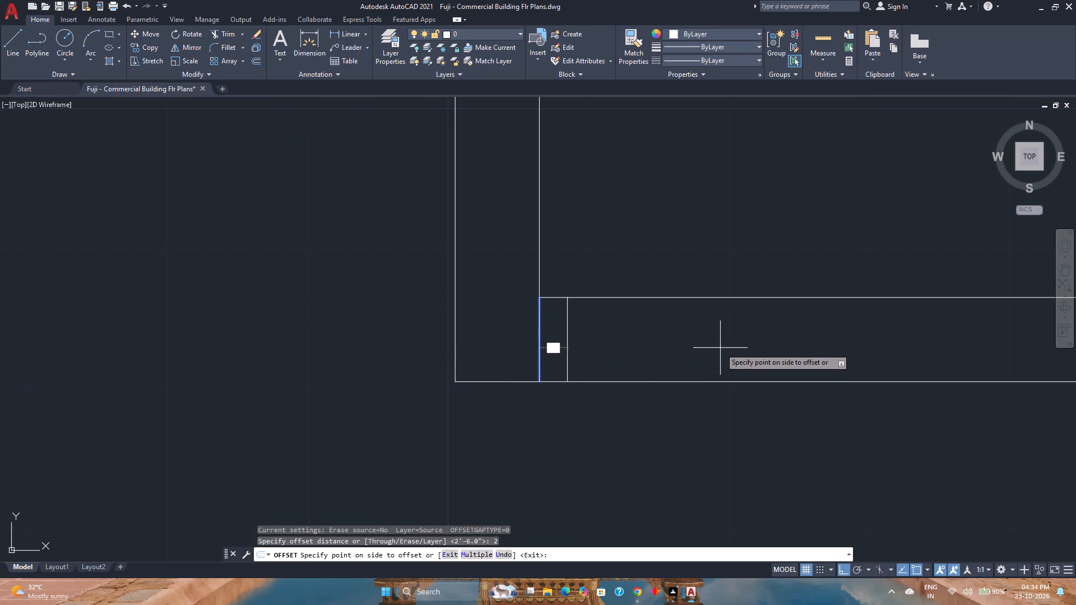
pyautogui.press("'")
pyautogui.press('Return')
pyautogui.scroll(-2, 720, 347)
pyautogui.moveTo(720, 347); pyautogui.dragTo(664, 364, button='middle')
pyautogui.middleClick(664, 364)
pyautogui.press('Escape')
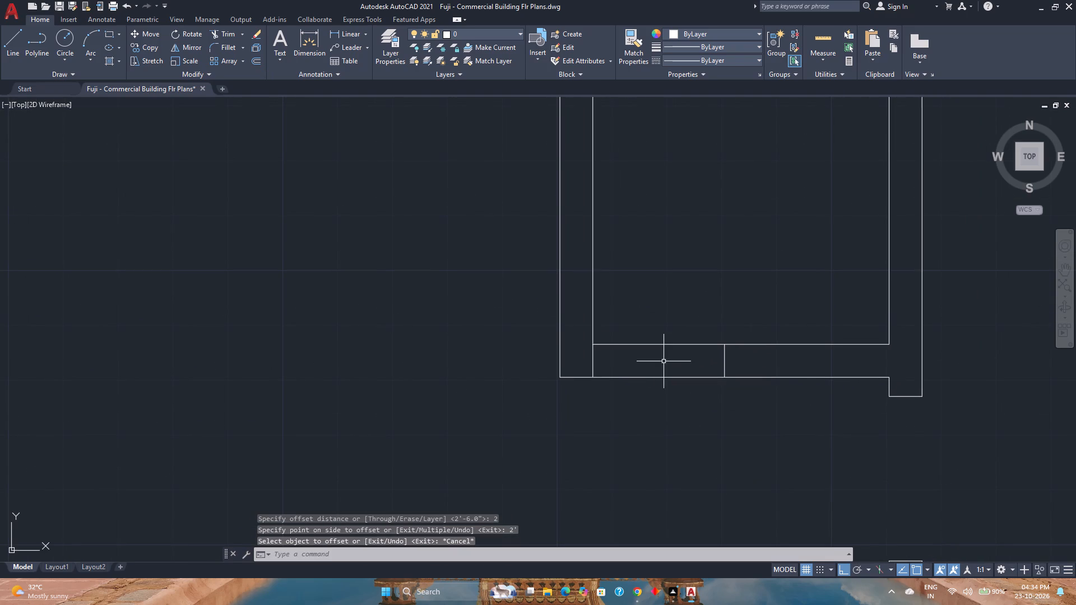
# Move both jamb lines 3" to the right, away from the small room's inner corner.
pyautogui.click(741, 366)
pyautogui.click(569, 362)
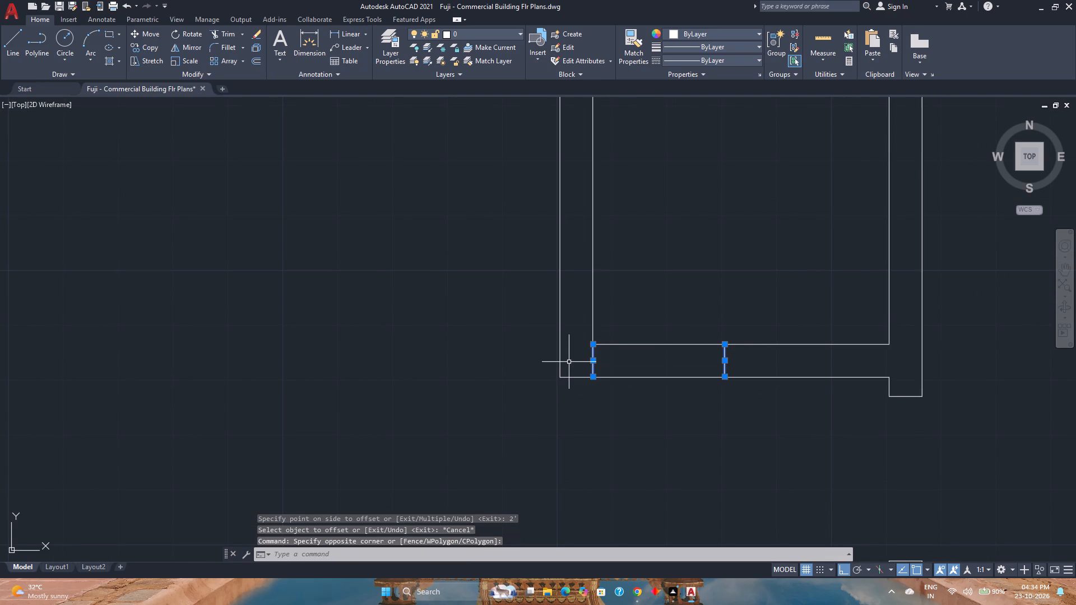
pyautogui.press('m')
pyautogui.press('Return')
pyautogui.scroll(1, 581, 346)
pyautogui.click(600, 343)
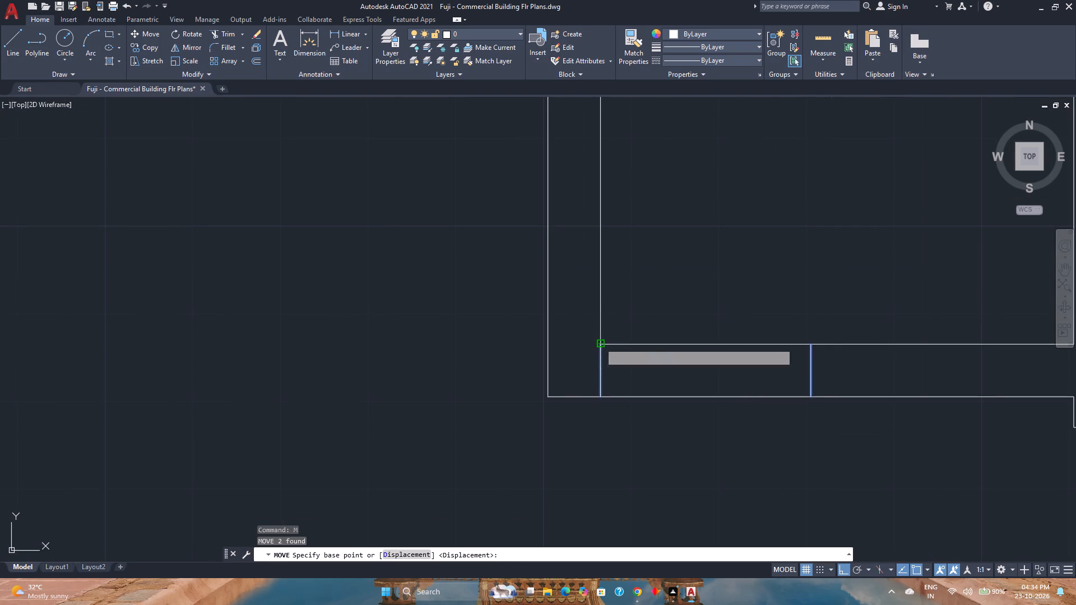
pyautogui.press('3')
pyautogui.press('Return')
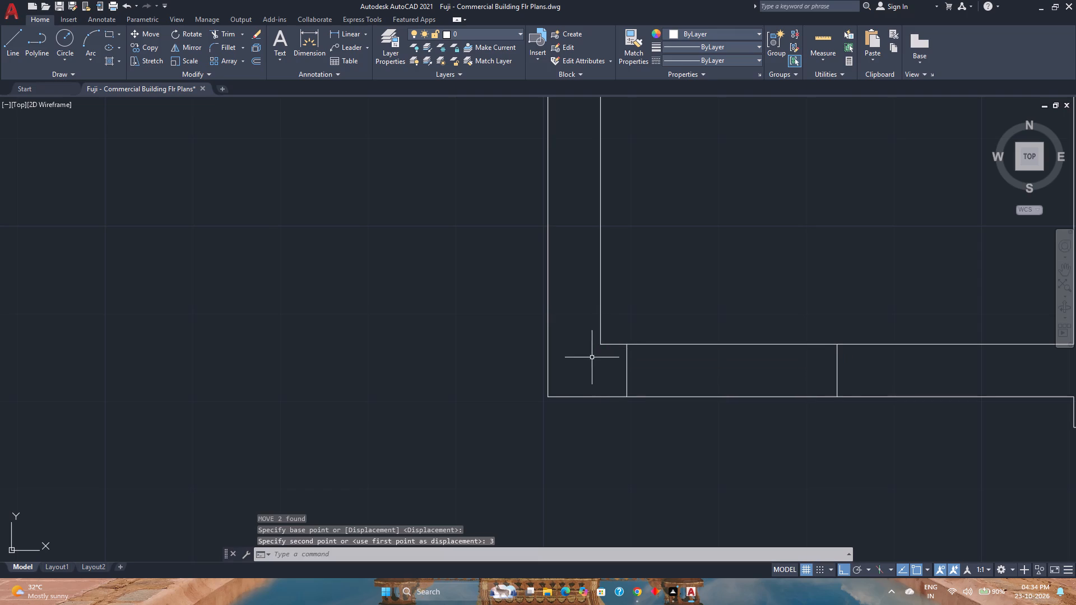
# Trim both bottom wall lines between the two jambs to open the small room's doorway.
pyautogui.scroll(-3, 591, 359)
pyautogui.press('t')
pyautogui.press('r')
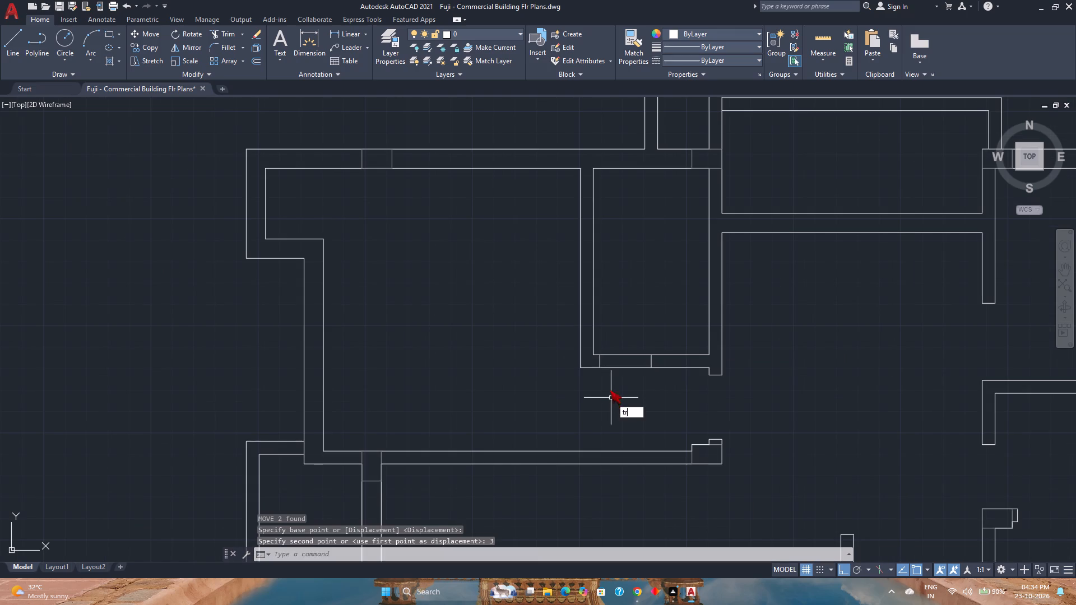
pyautogui.press('Return')
pyautogui.click(620, 344)
pyautogui.click(616, 385)
pyautogui.press('Escape')
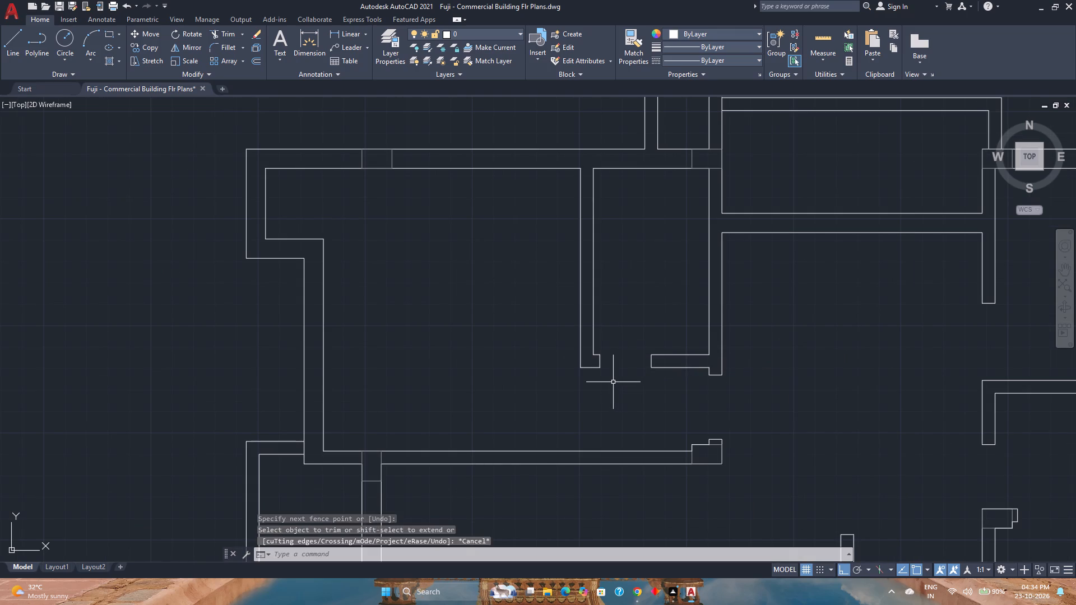
# Save the floor plan drawing.
pyautogui.hotkey('ctrl', 's')
# Examine the rooms below the upper-left room to locate the next doorway.
pyautogui.scroll(-3, 613, 382)
pyautogui.scroll(3, 613, 382)
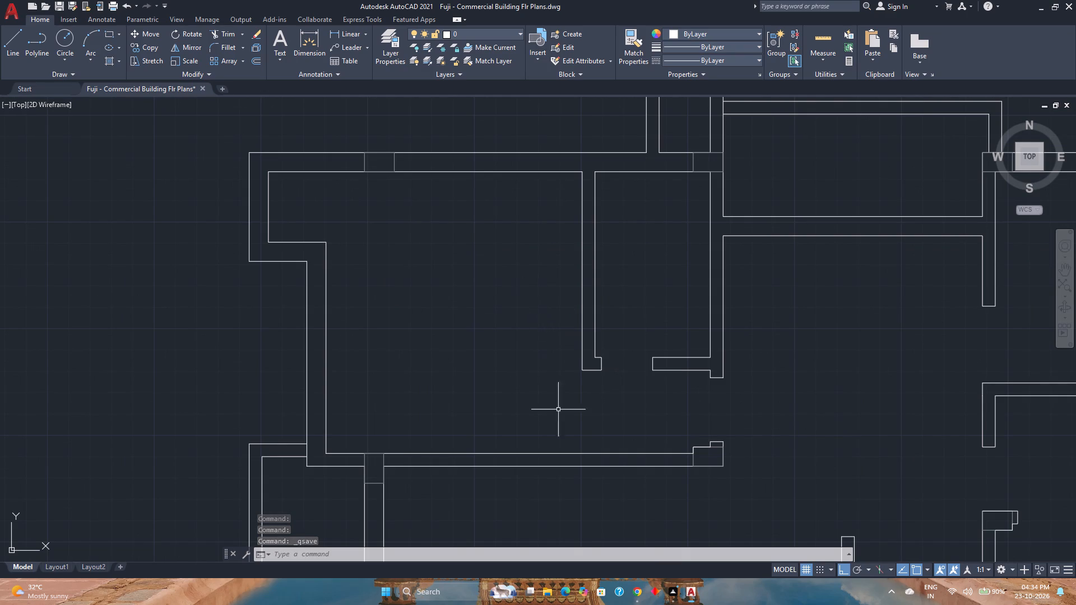
pyautogui.scroll(-1, 574, 439)
pyautogui.moveTo(571, 478); pyautogui.dragTo(583, 397, button='middle')
pyautogui.middleClick(583, 397)
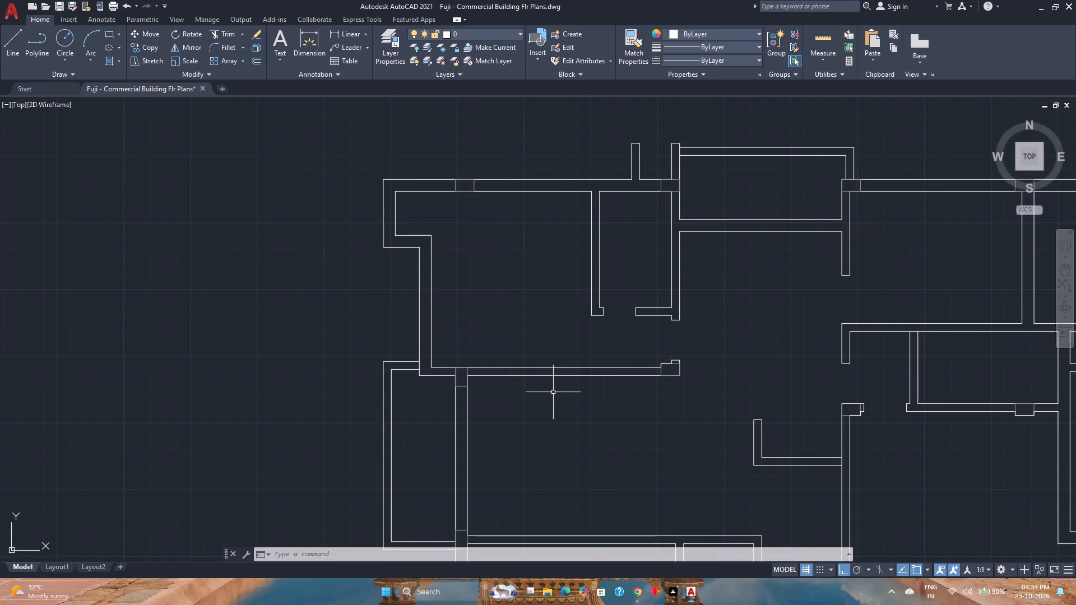
pyautogui.scroll(-2, 553, 392)
pyautogui.moveTo(579, 401); pyautogui.dragTo(564, 366, button='middle')
pyautogui.moveTo(564, 366); pyautogui.dragTo(563, 359, button='middle')
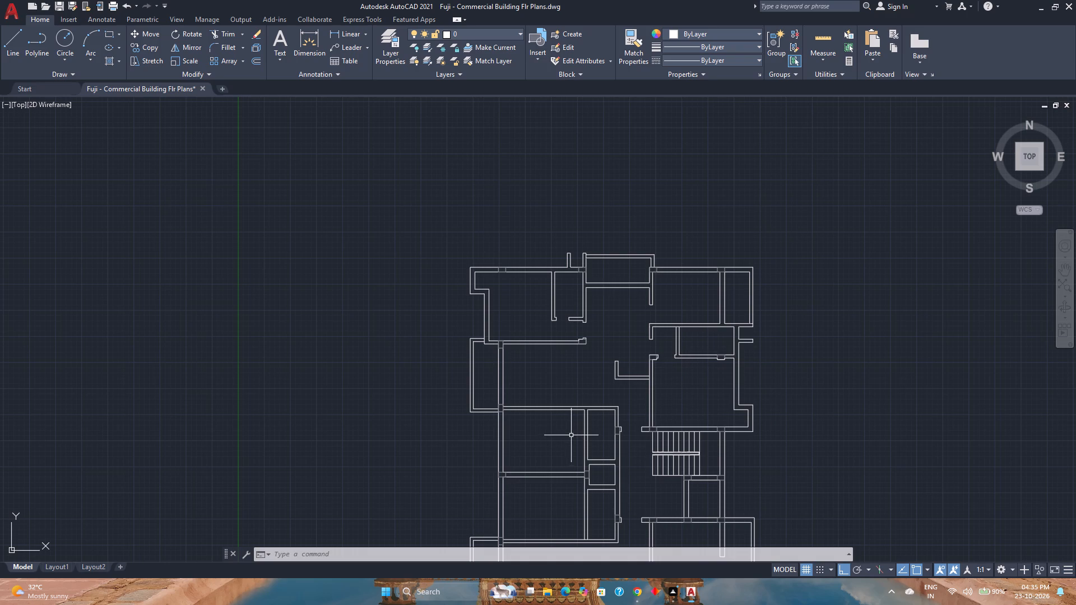
# Draw a vertical line across the middle-left room's top wall, starting at the room's inner upper-right corner.
pyautogui.scroll(2, 570, 432)
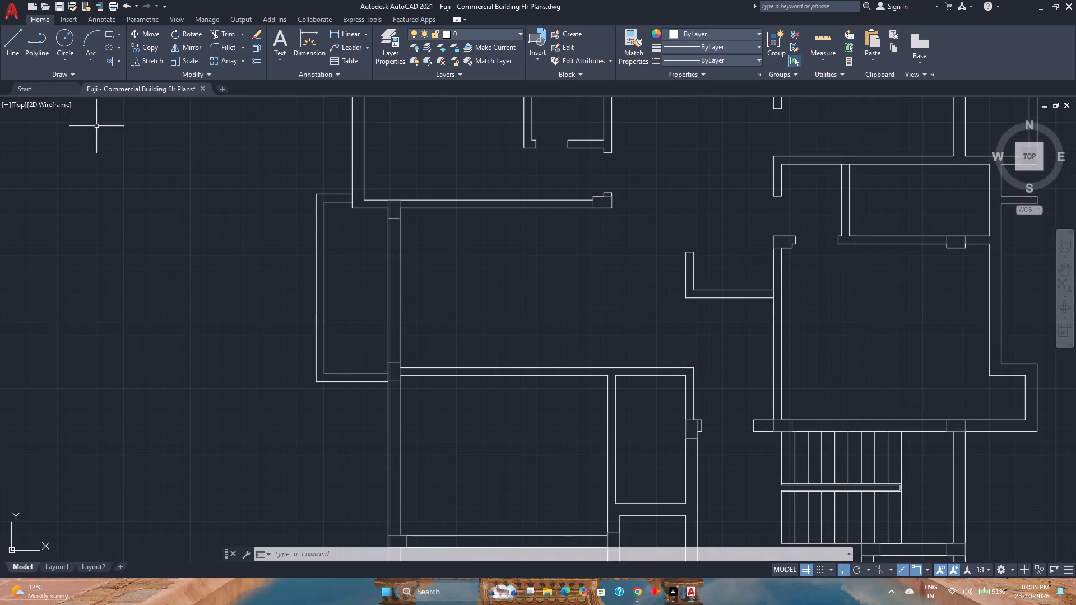
pyautogui.click(17, 58)
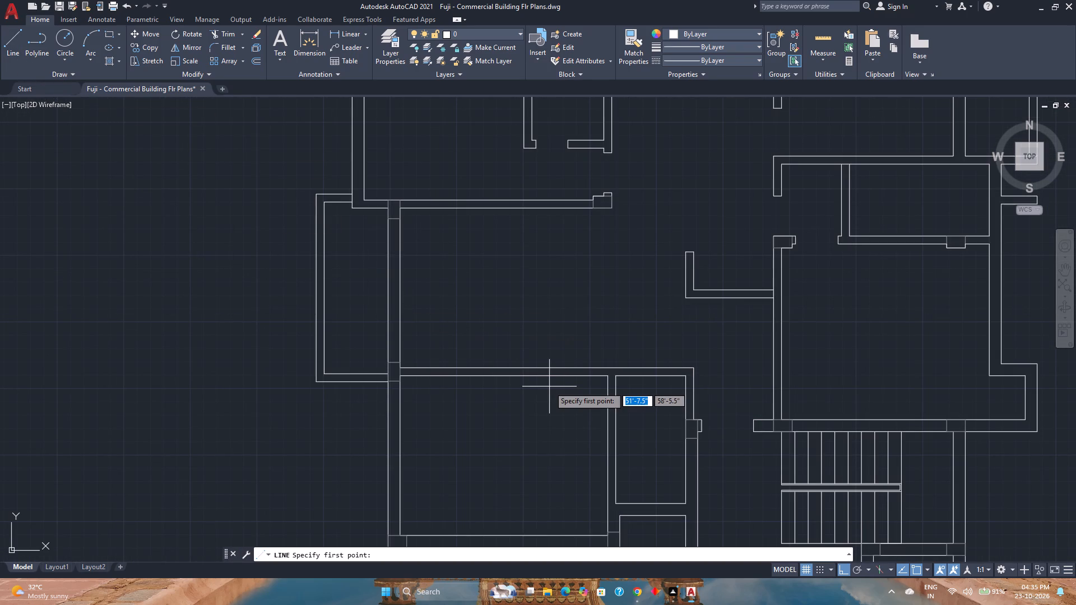
pyautogui.scroll(2, 585, 413)
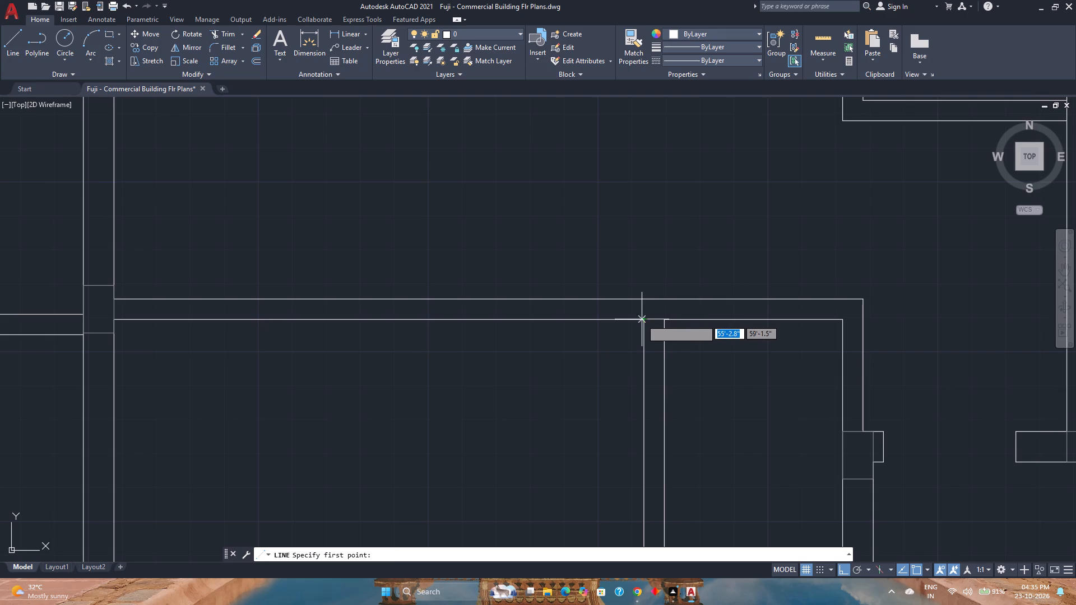
pyautogui.click(641, 319)
pyautogui.click(641, 300)
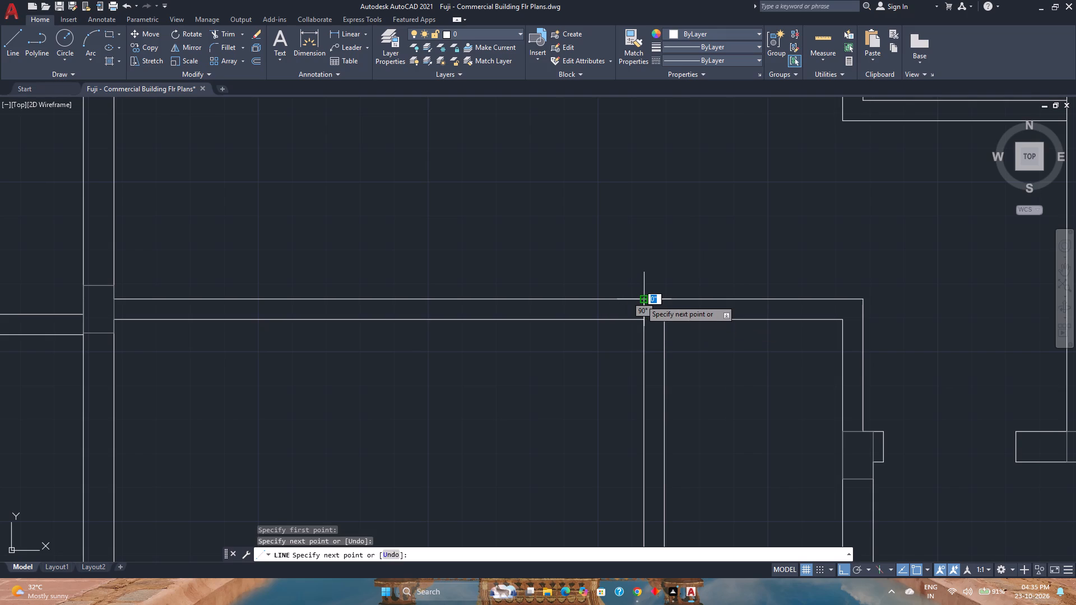
pyautogui.press('Escape')
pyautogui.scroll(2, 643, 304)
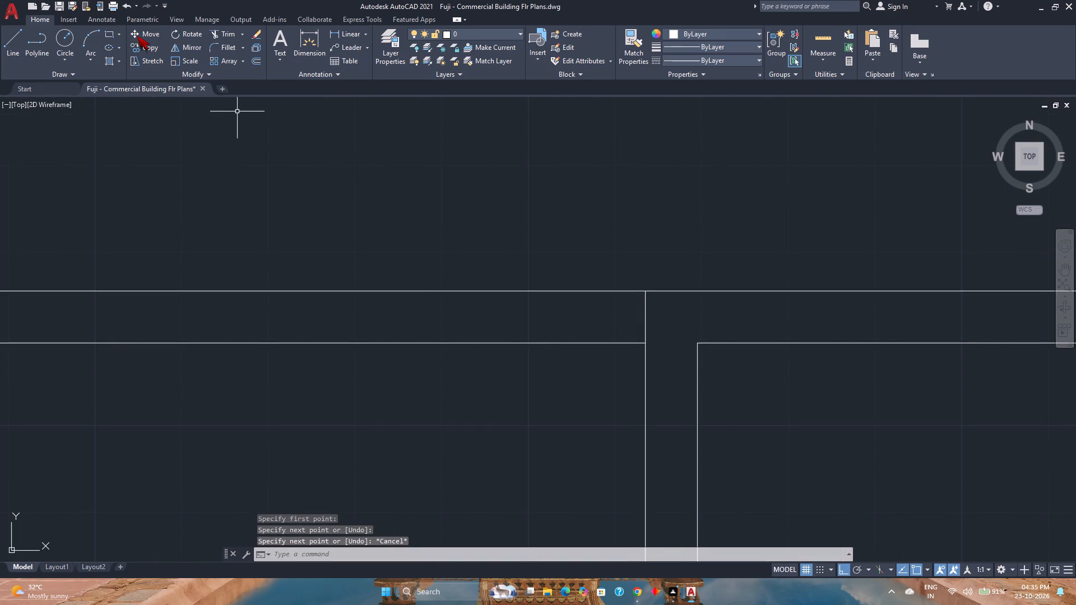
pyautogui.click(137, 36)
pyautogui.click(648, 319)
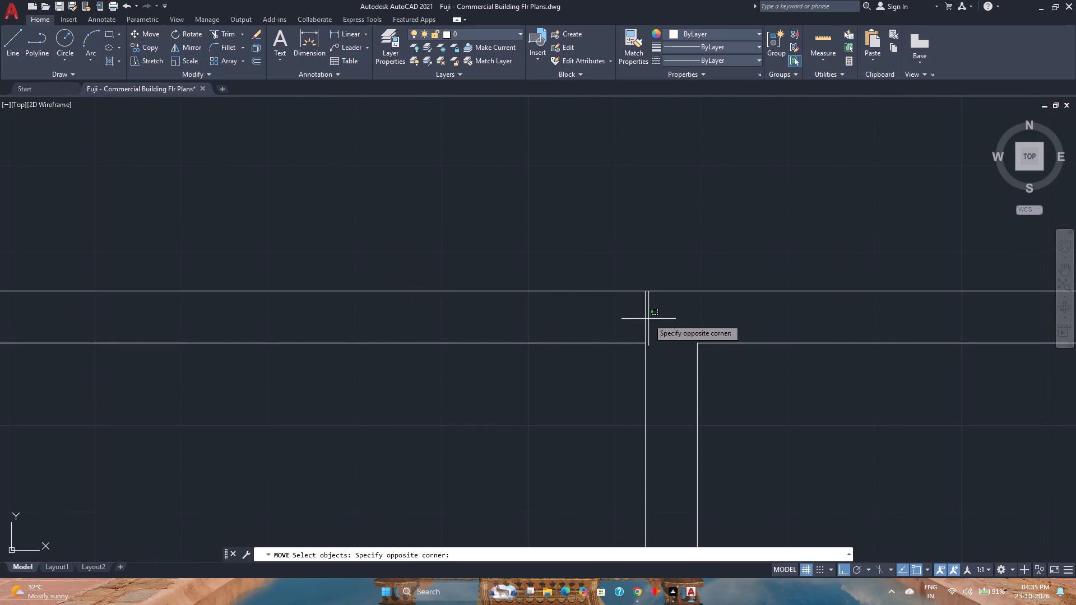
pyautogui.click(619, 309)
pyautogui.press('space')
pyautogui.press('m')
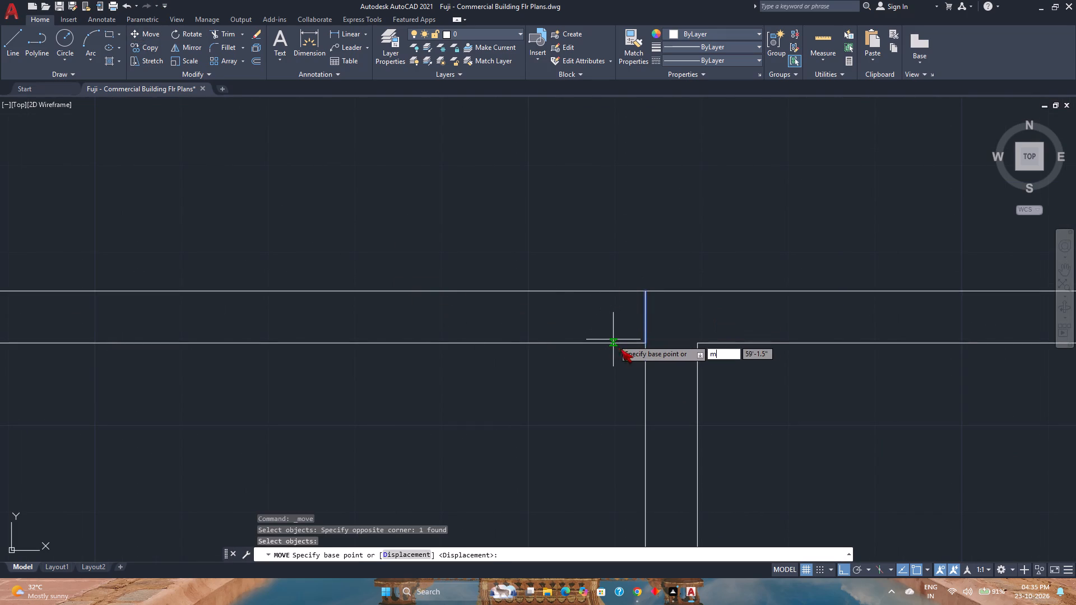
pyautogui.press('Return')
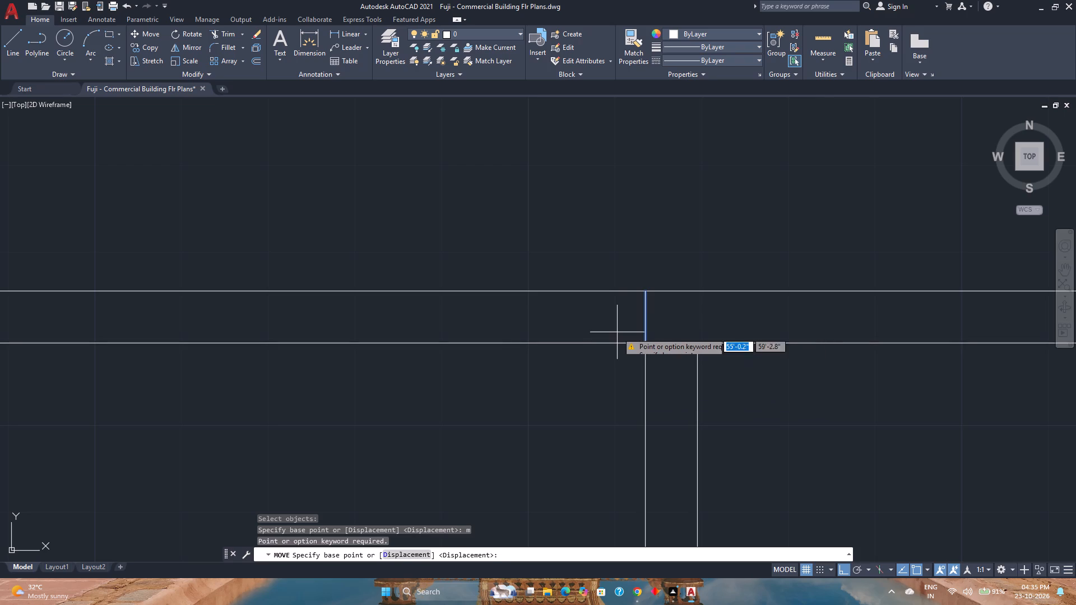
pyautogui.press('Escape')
# Move the short line in the middle-left room's top wall 6" to the left as the first door jamb.
pyautogui.click(643, 332)
pyautogui.doubleClick(656, 326)
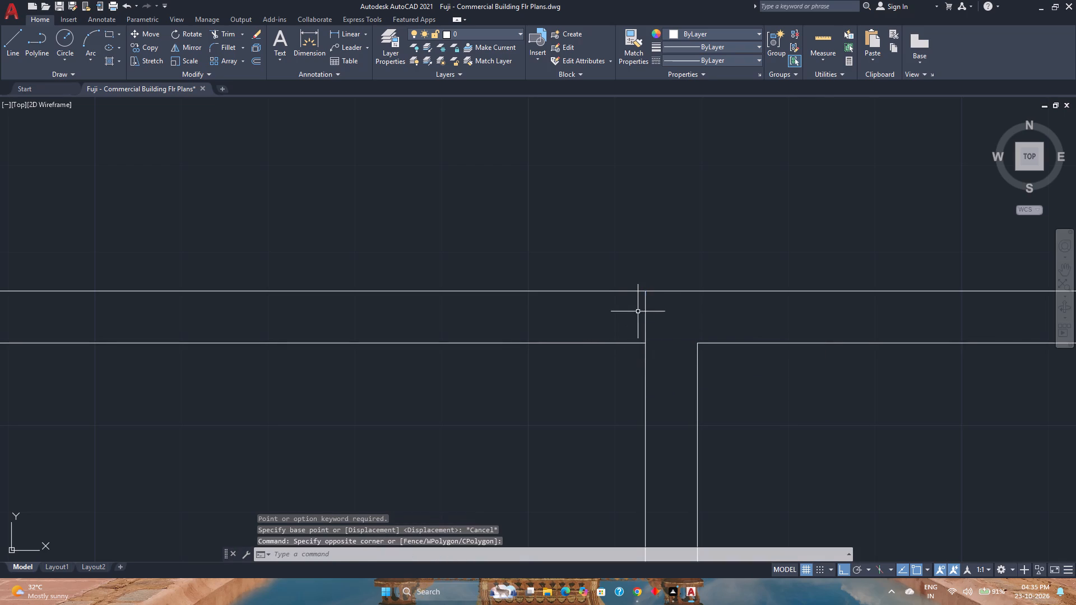
pyautogui.click(638, 311)
pyautogui.doubleClick(652, 319)
pyautogui.click(639, 315)
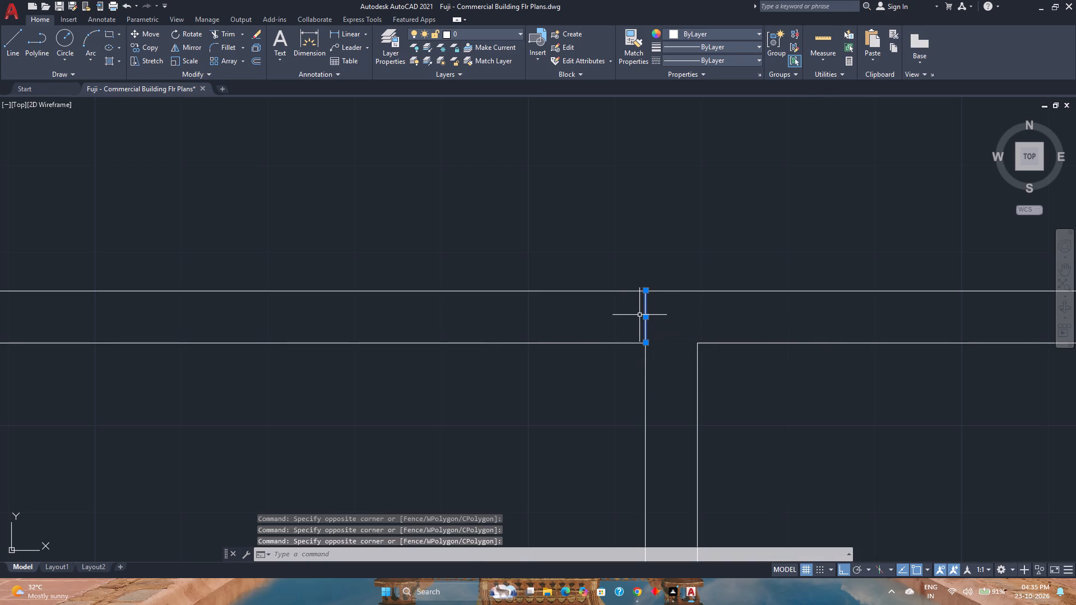
pyautogui.press('m')
pyautogui.press('Return')
pyautogui.scroll(1, 626, 355)
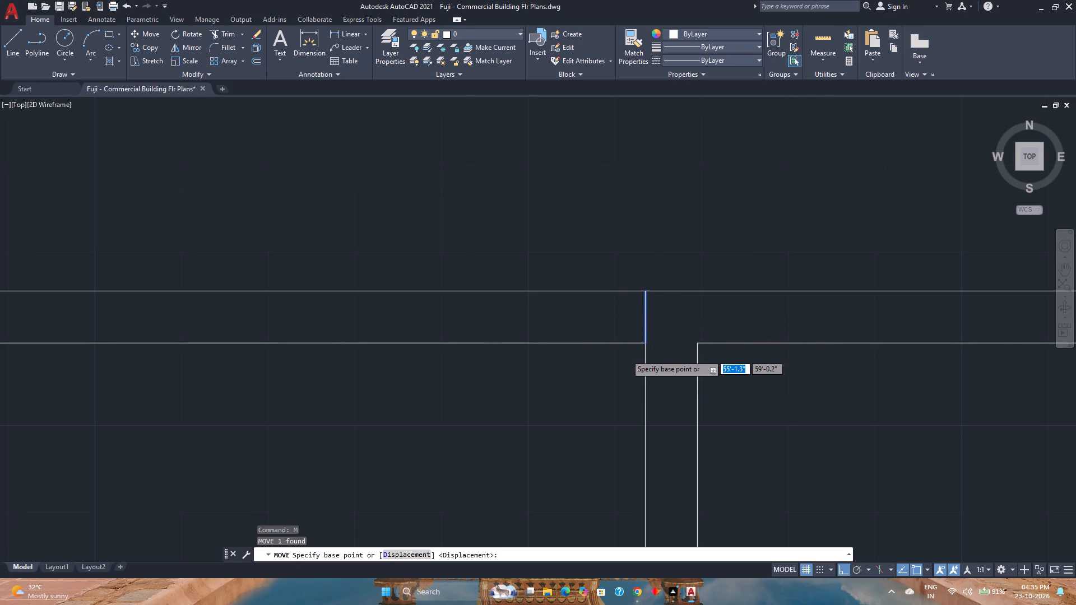
pyautogui.click(657, 338)
pyautogui.press('6')
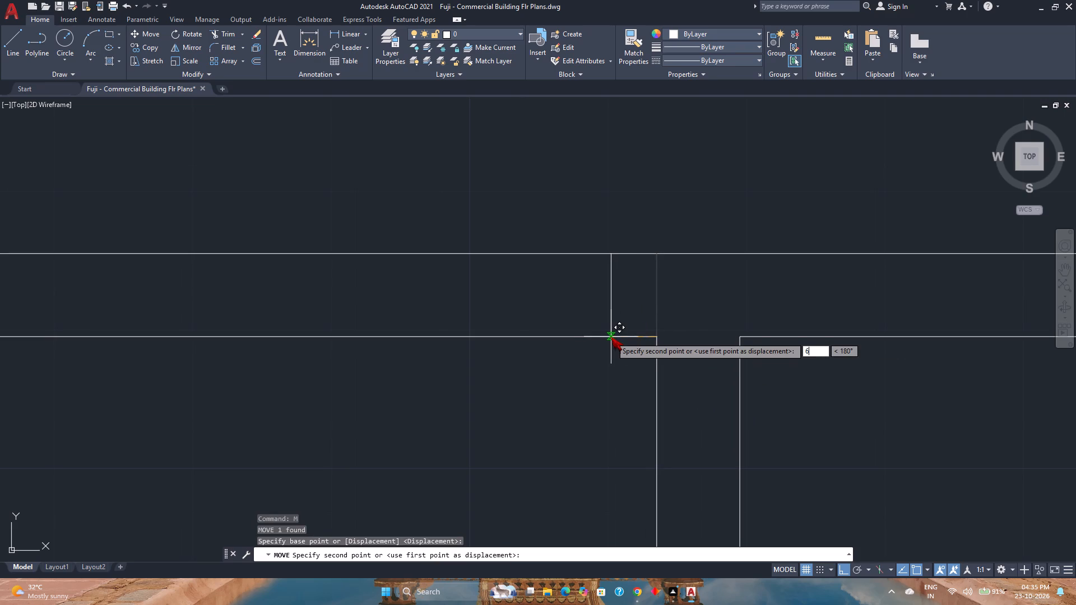
pyautogui.press('Return')
# Offset the door jamb line in the middle-left room's top wall 3' to the left to form the second jamb.
pyautogui.scroll(-1, 612, 336)
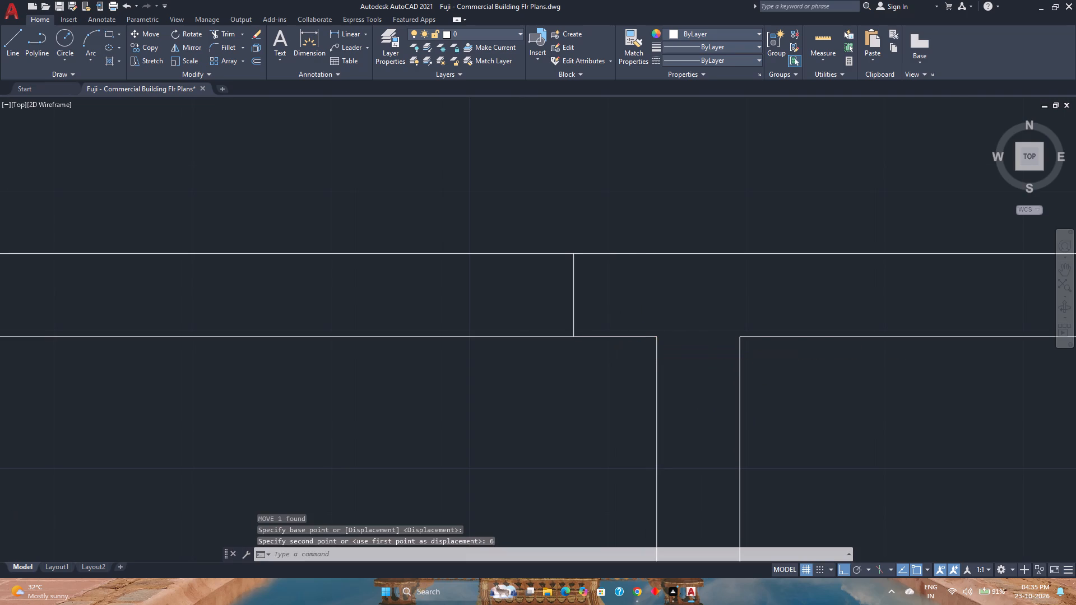
pyautogui.scroll(-4, 612, 337)
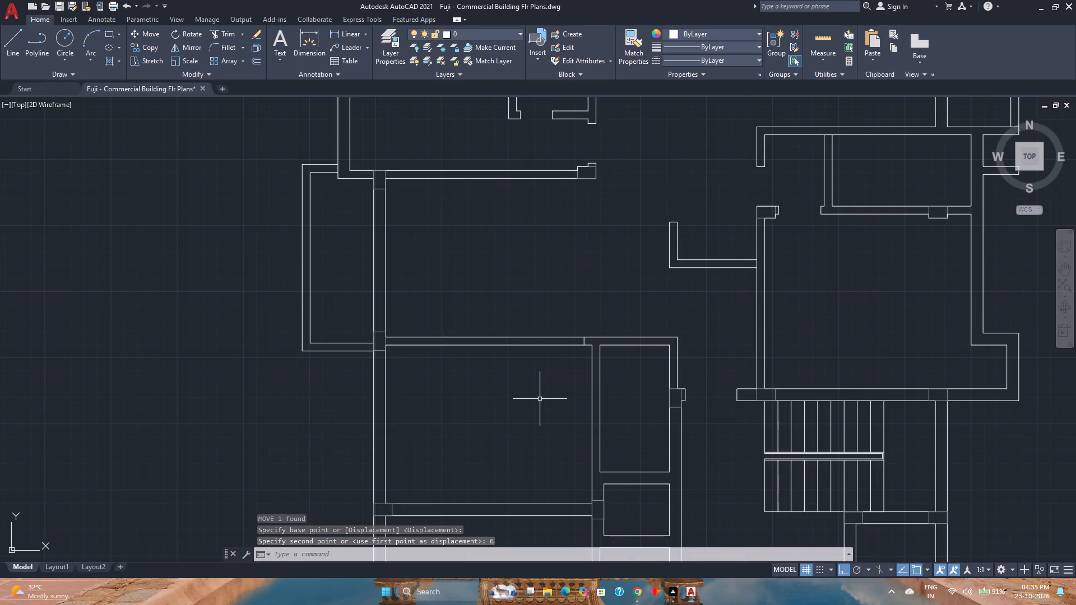
pyautogui.click(257, 59)
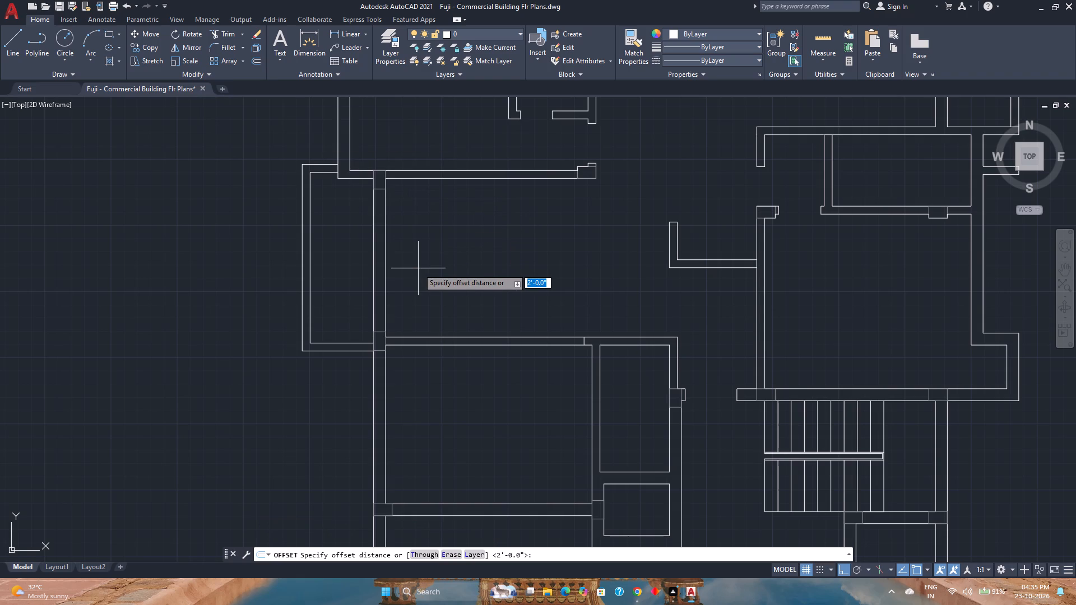
pyautogui.write("2'")
pyautogui.press('6')
pyautogui.hotkey('shift', '"')
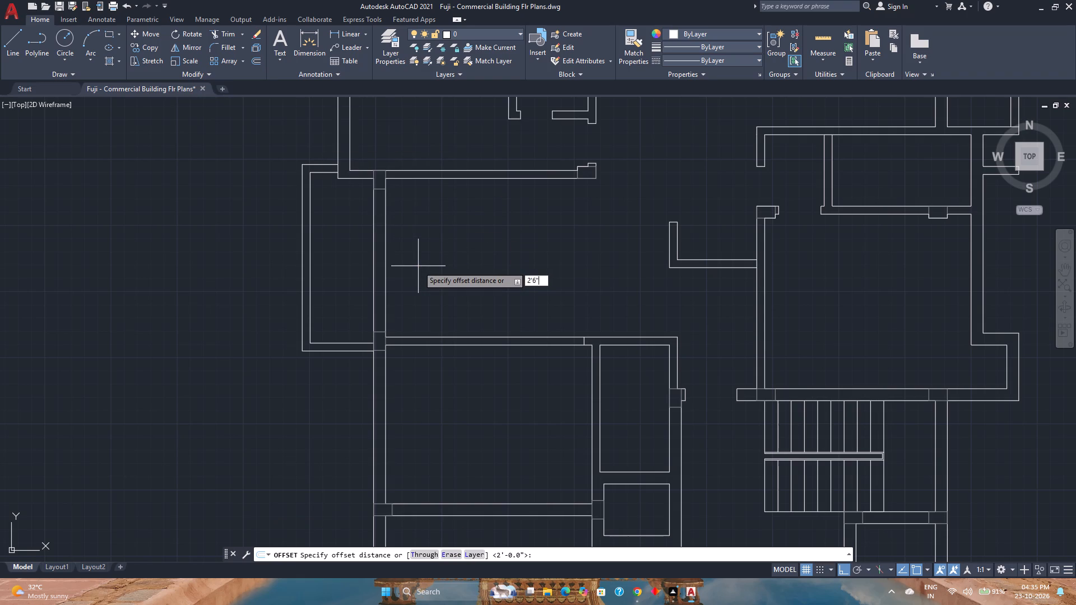
pyautogui.press('Return')
pyautogui.scroll(2, 583, 348)
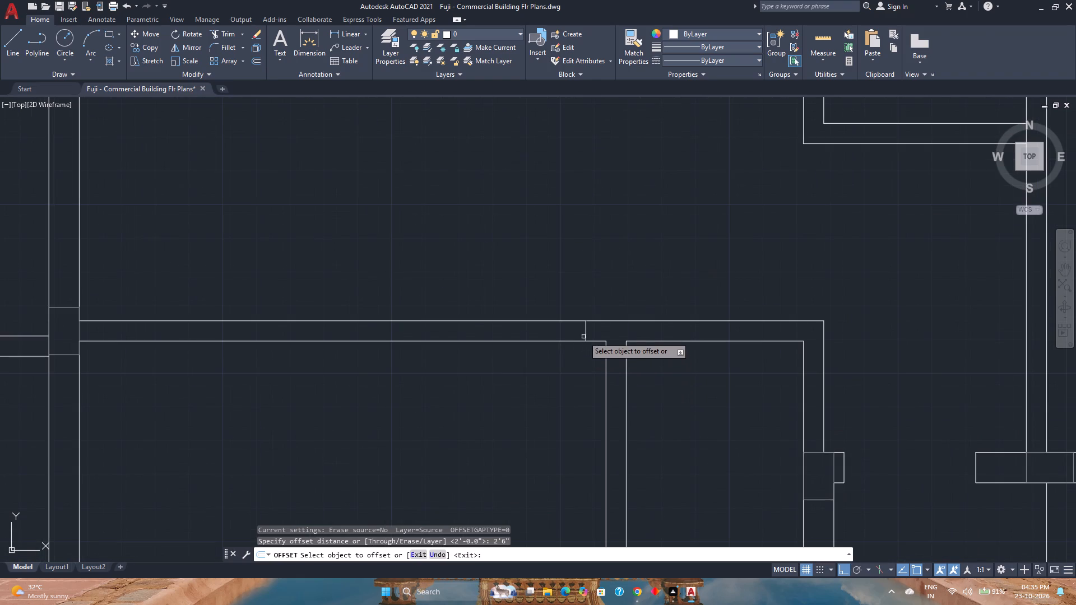
pyautogui.click(586, 332)
pyautogui.scroll(-3, 405, 332)
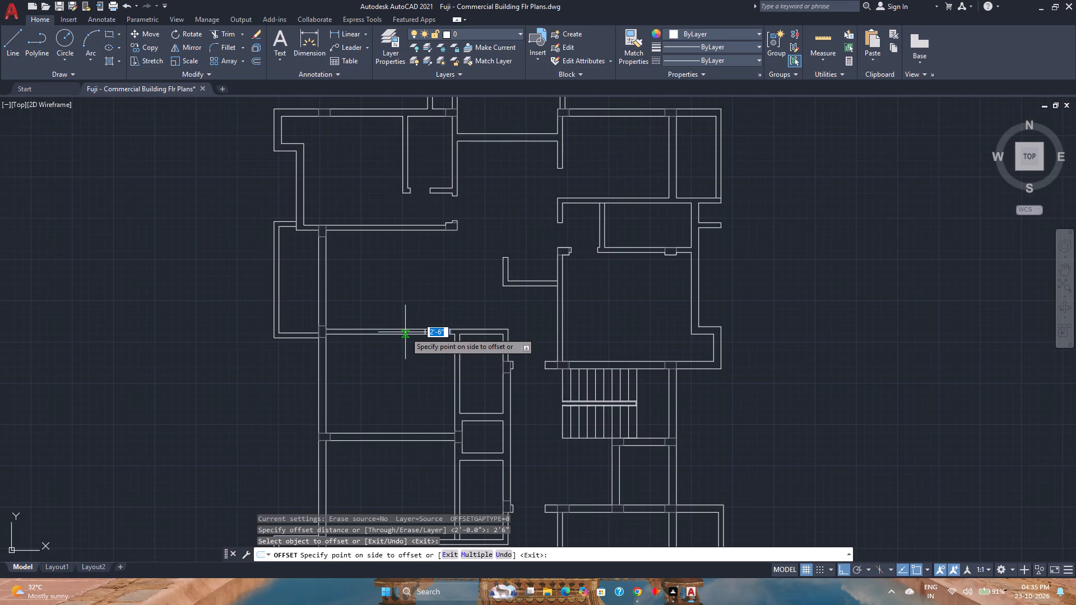
pyautogui.write("3'")
pyautogui.press('Return')
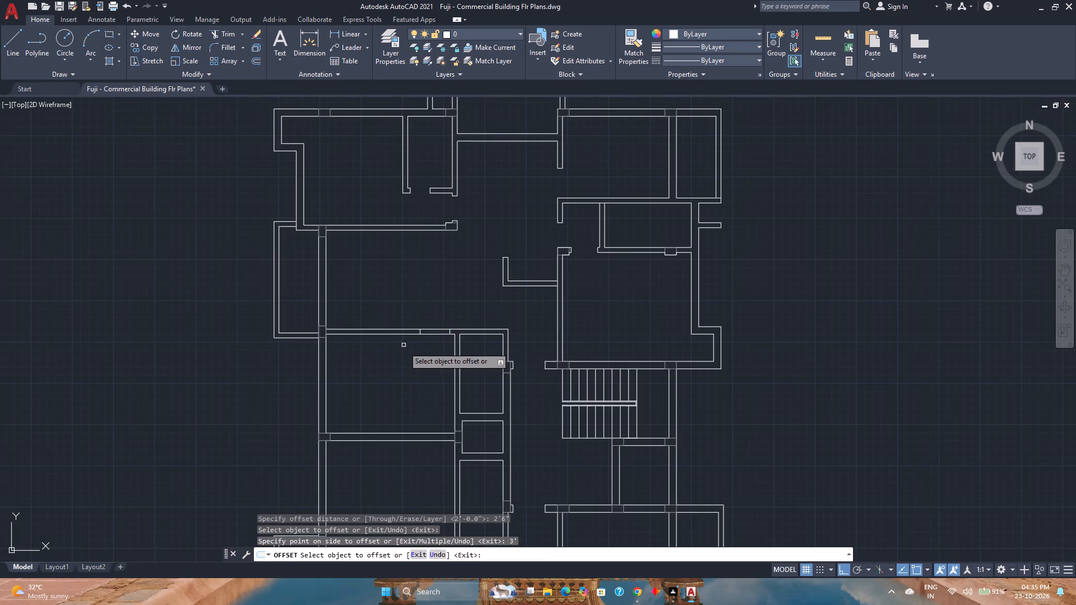
pyautogui.scroll(2, 420, 347)
pyautogui.moveTo(420, 347); pyautogui.dragTo(471, 401, button='middle')
pyautogui.press('Escape')
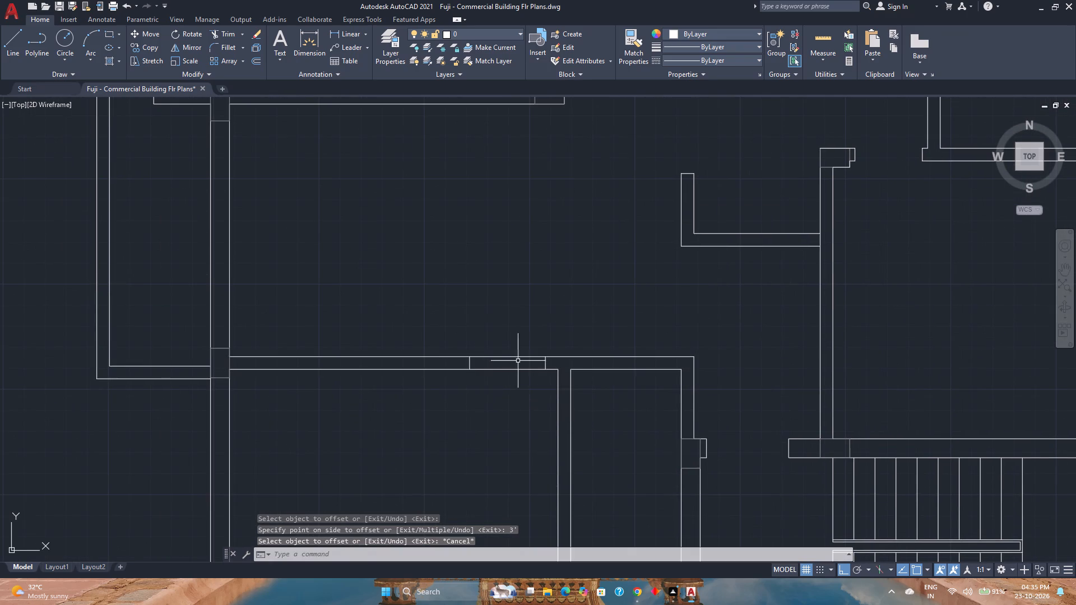
# Copy both jamb lines straight down into the bottom wall of the lower middle-left room.
pyautogui.scroll(2, 527, 361)
pyautogui.click(585, 375)
pyautogui.click(367, 362)
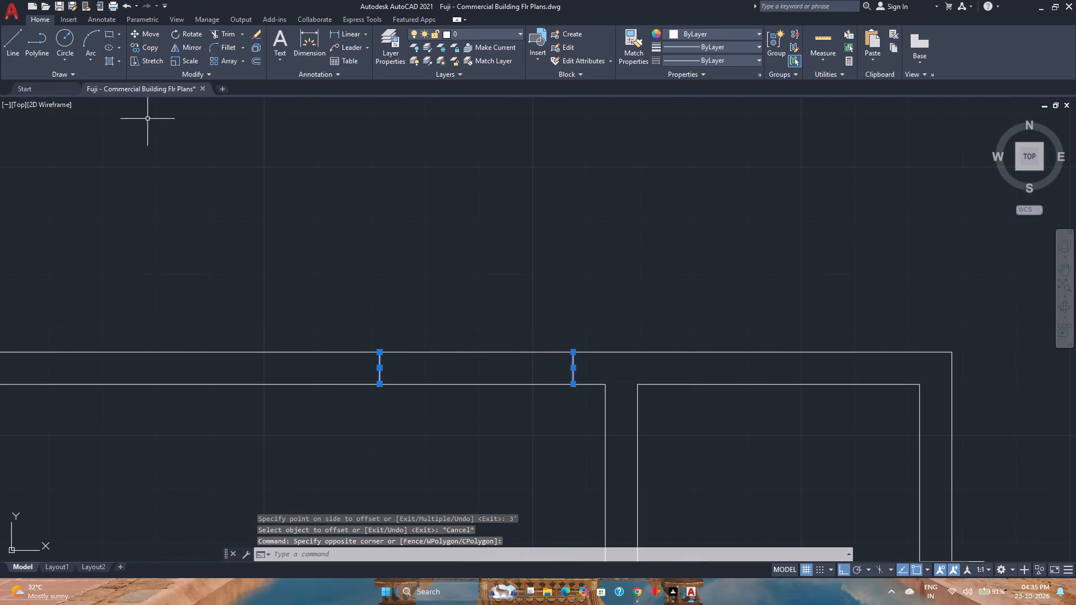
pyautogui.click(154, 48)
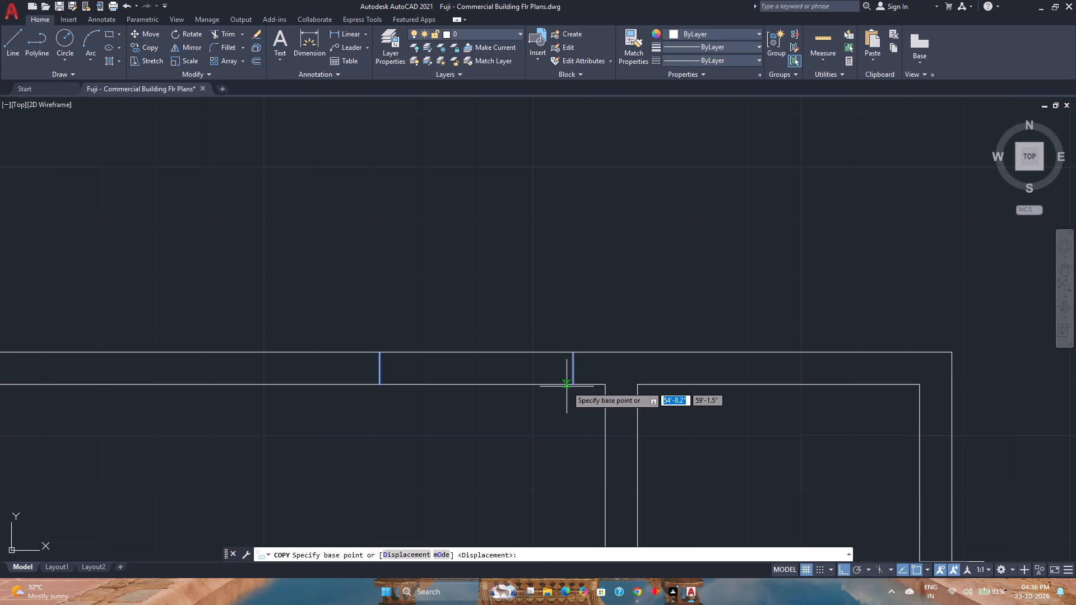
pyautogui.click(573, 384)
pyautogui.scroll(-7, 573, 384)
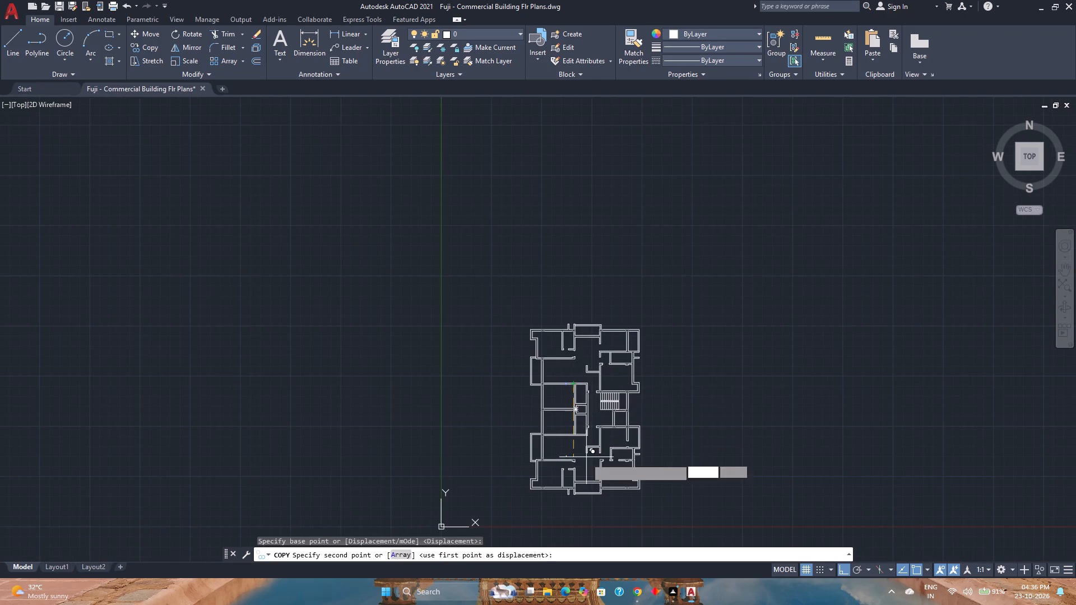
pyautogui.scroll(2, 586, 458)
pyautogui.scroll(2, 554, 417)
pyautogui.click(557, 379)
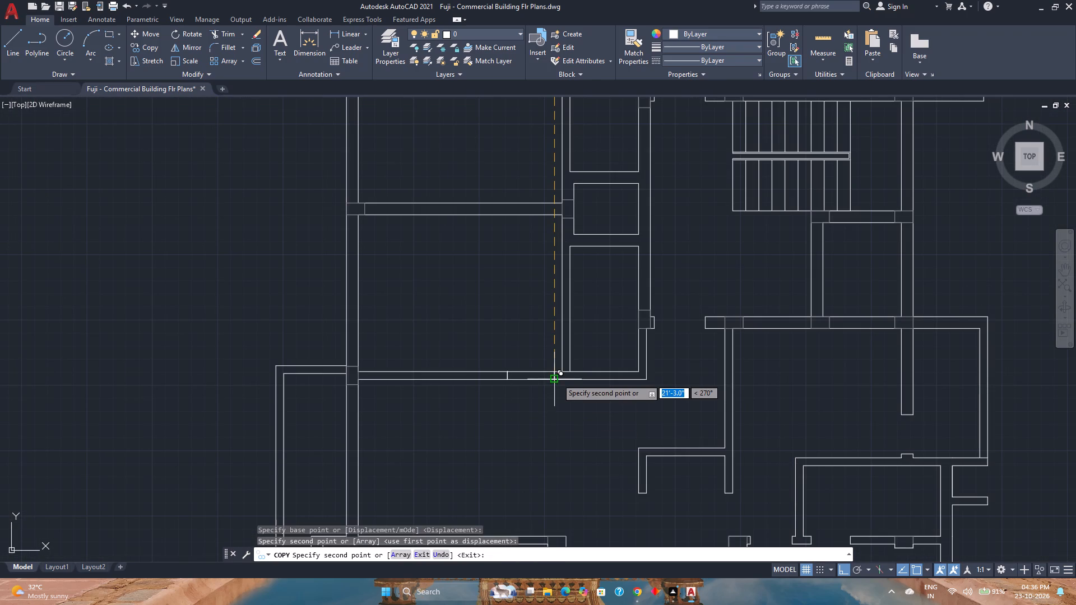
pyautogui.press('Escape')
# Trim the wall lines between the paired jambs to open the doorways in the middle-left rooms' top and bottom walls.
pyautogui.write('tr')
pyautogui.press('Return')
pyautogui.click(531, 401)
pyautogui.click(521, 361)
pyautogui.scroll(-3, 521, 360)
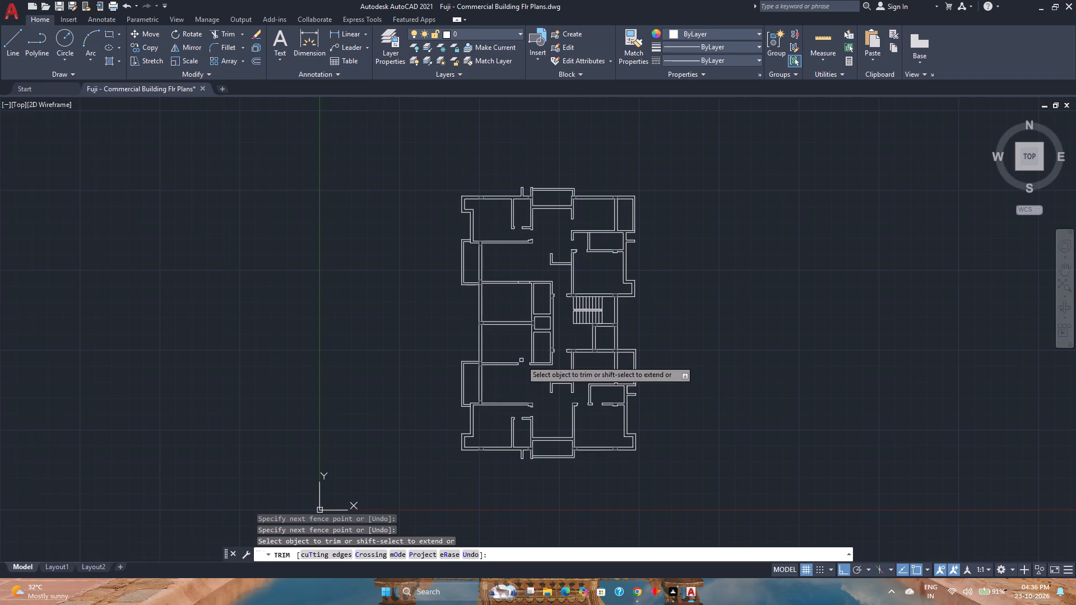
pyautogui.moveTo(521, 360); pyautogui.dragTo(550, 458, button='middle')
pyautogui.scroll(3, 571, 381)
pyautogui.click(509, 357)
pyautogui.click(509, 406)
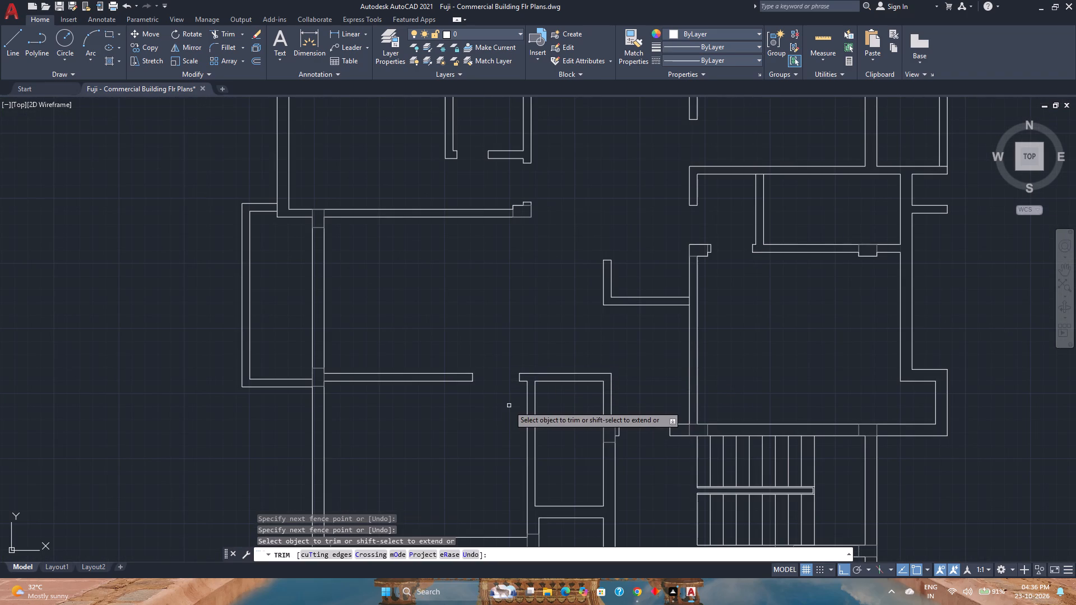
pyautogui.press('Escape')
# Examine the two middle-left rooms and the adjoining narrow rooms to locate the next doorways.
pyautogui.scroll(-1, 509, 408)
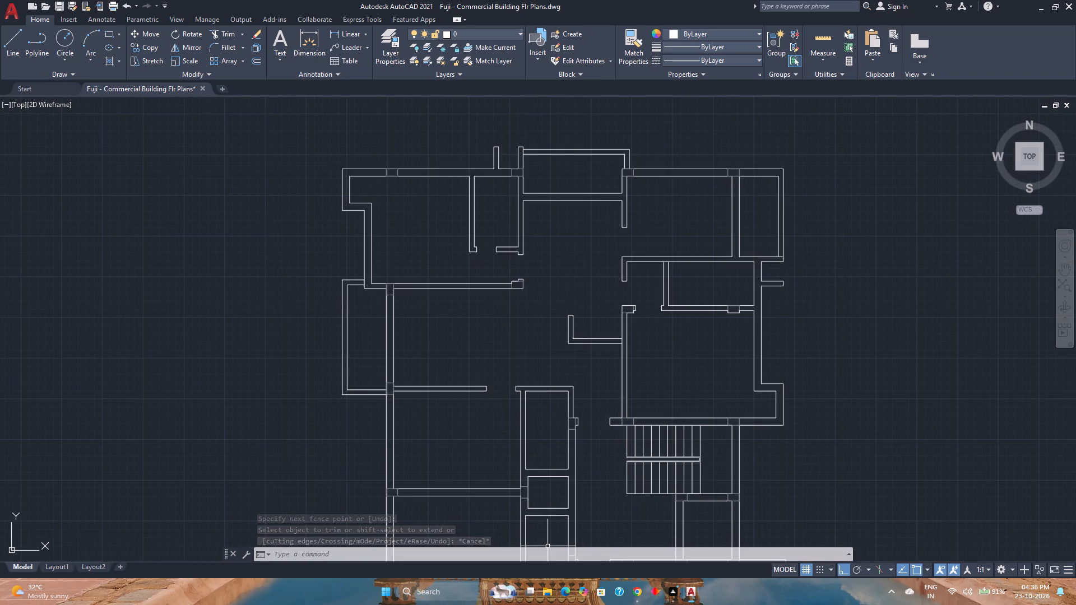
pyautogui.scroll(-2, 545, 495)
pyautogui.moveTo(544, 502); pyautogui.dragTo(532, 444, button='middle')
pyautogui.middleClick(532, 442)
pyautogui.middleClick(531, 432)
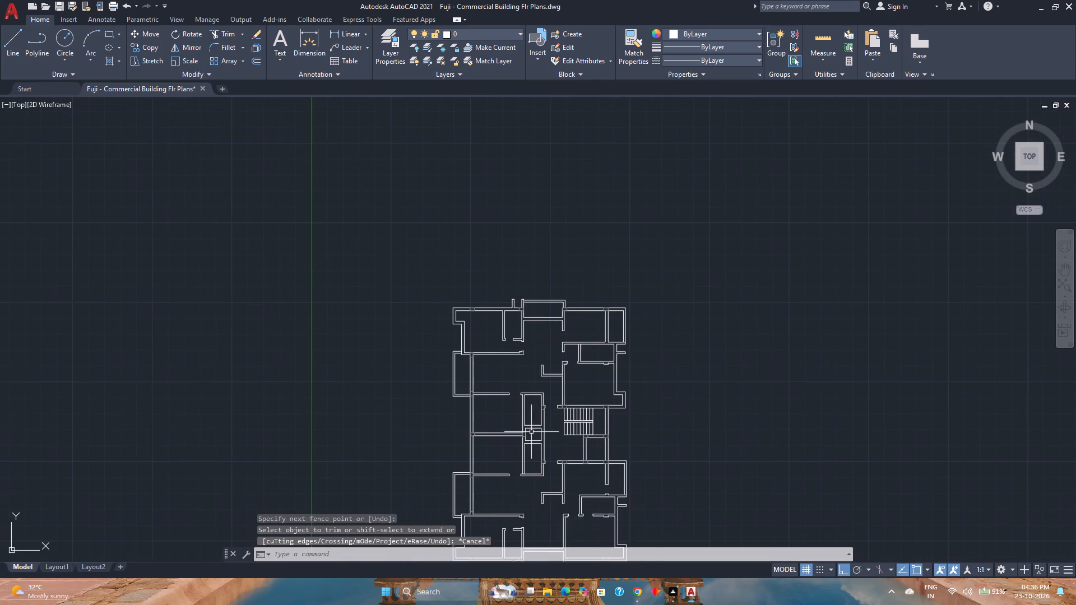
pyautogui.scroll(2, 503, 464)
pyautogui.scroll(2, 547, 447)
pyautogui.moveTo(554, 451); pyautogui.dragTo(550, 381, button='middle')
pyautogui.middleClick(550, 381)
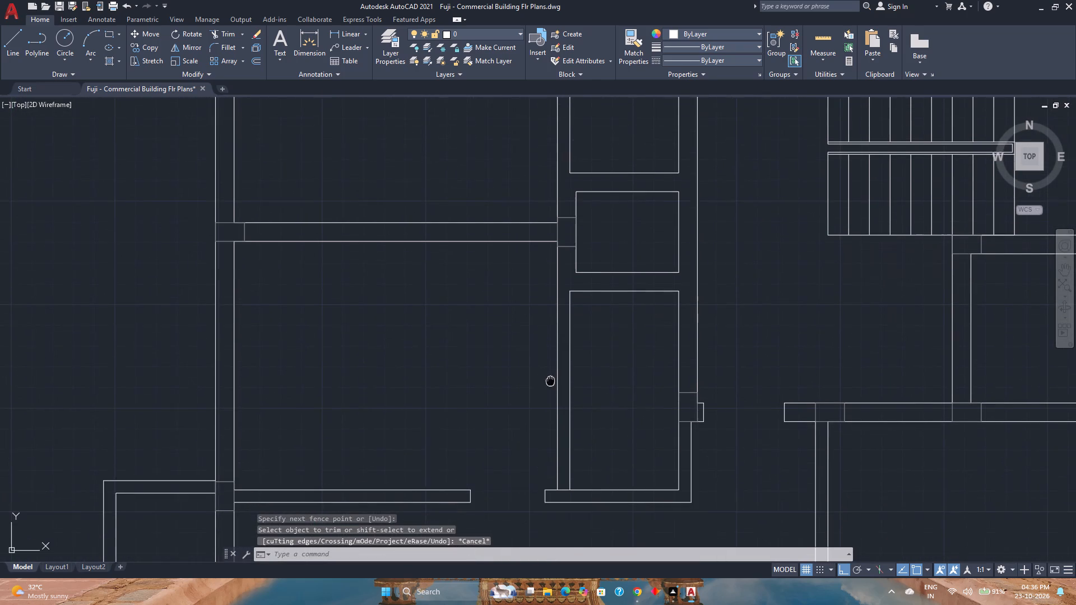
pyautogui.scroll(-1, 550, 381)
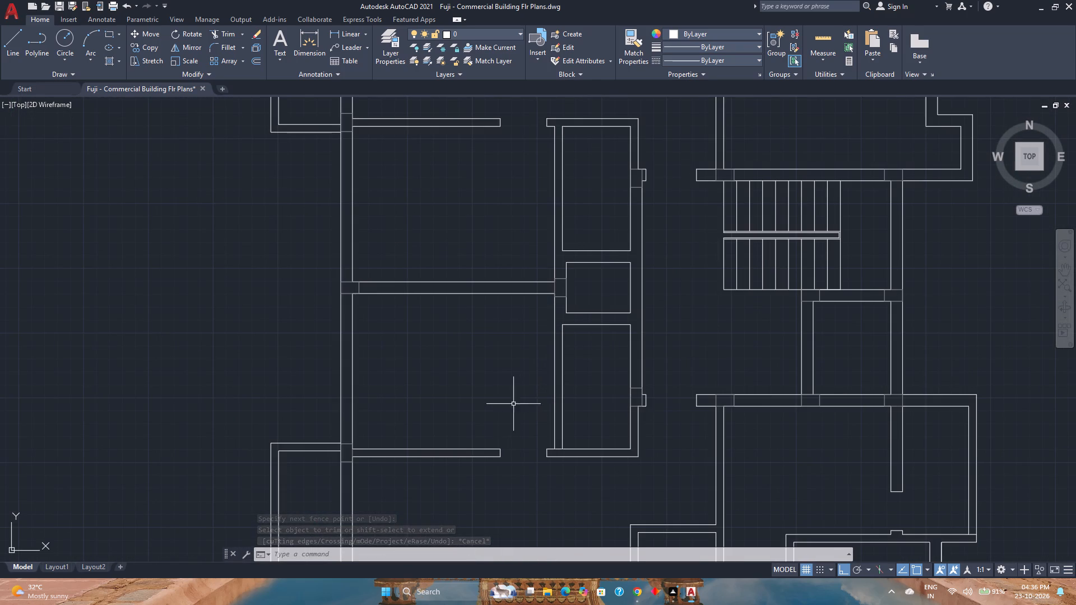
# Draw a horizontal line across the lower narrow room's left wall, starting at the midpoint of its inner face.
pyautogui.click(13, 60)
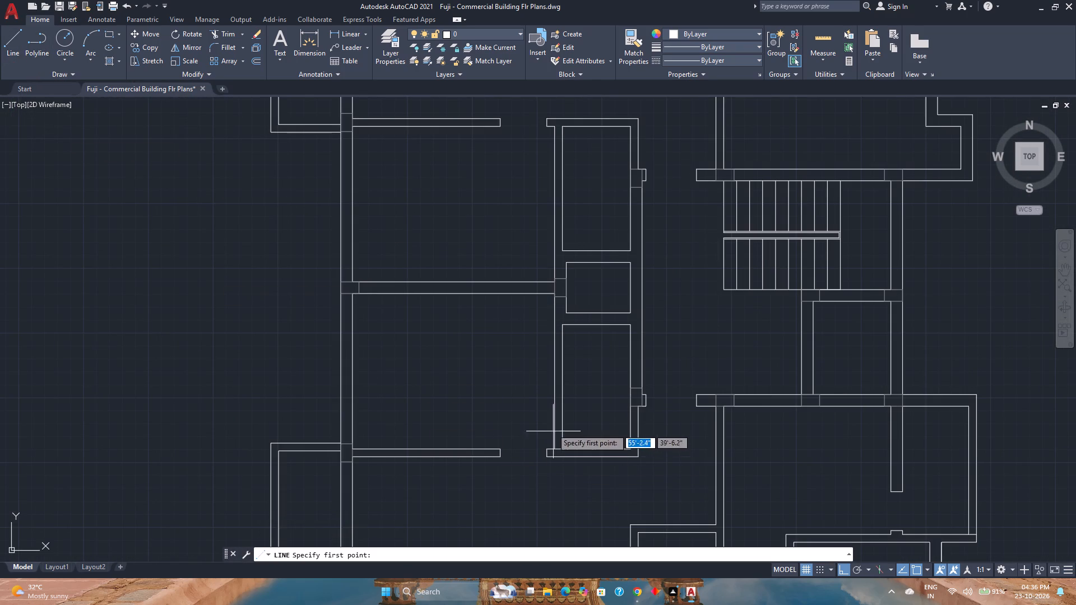
pyautogui.scroll(2, 571, 393)
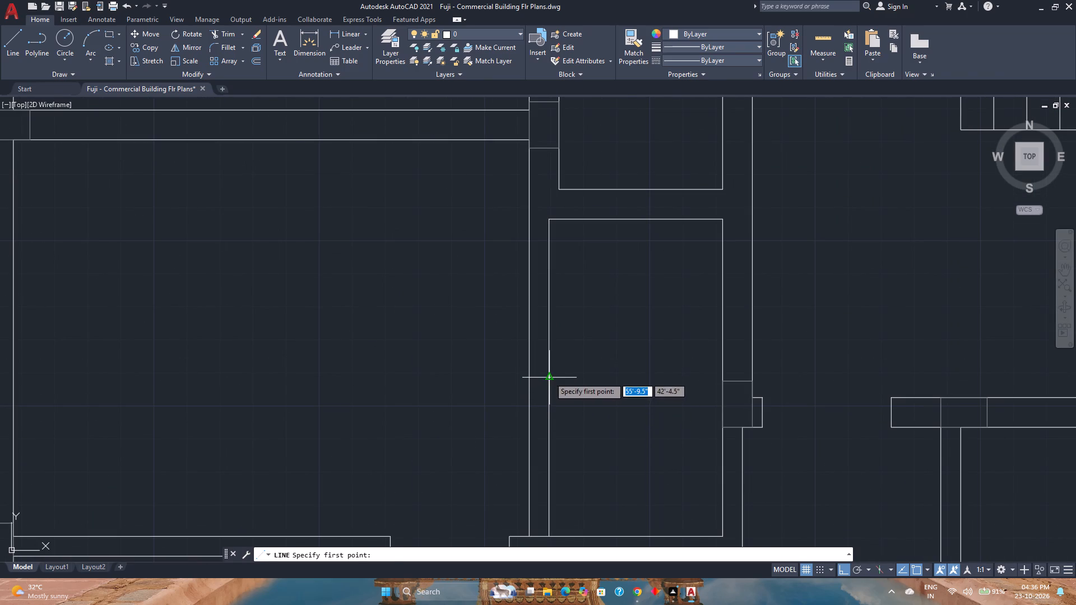
pyautogui.click(549, 377)
pyautogui.scroll(1, 532, 378)
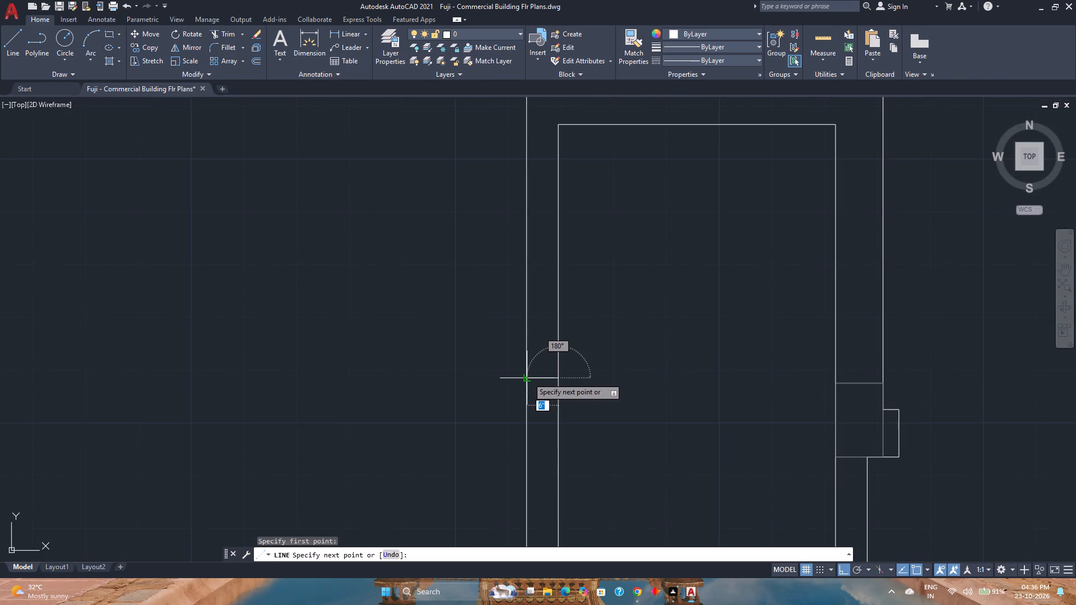
pyautogui.click(528, 378)
pyautogui.press('Escape')
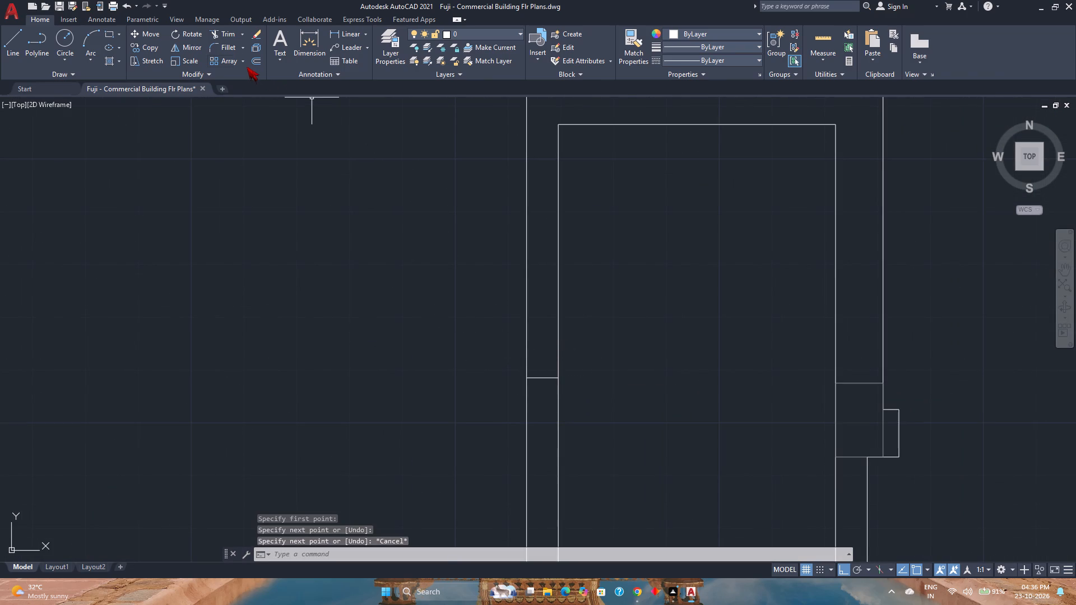
# Offset the midpoint line in the lower narrow room's left wall 1' upward and 1' downward as door jambs.
pyautogui.click(252, 63)
pyautogui.write("1'")
pyautogui.press('Return')
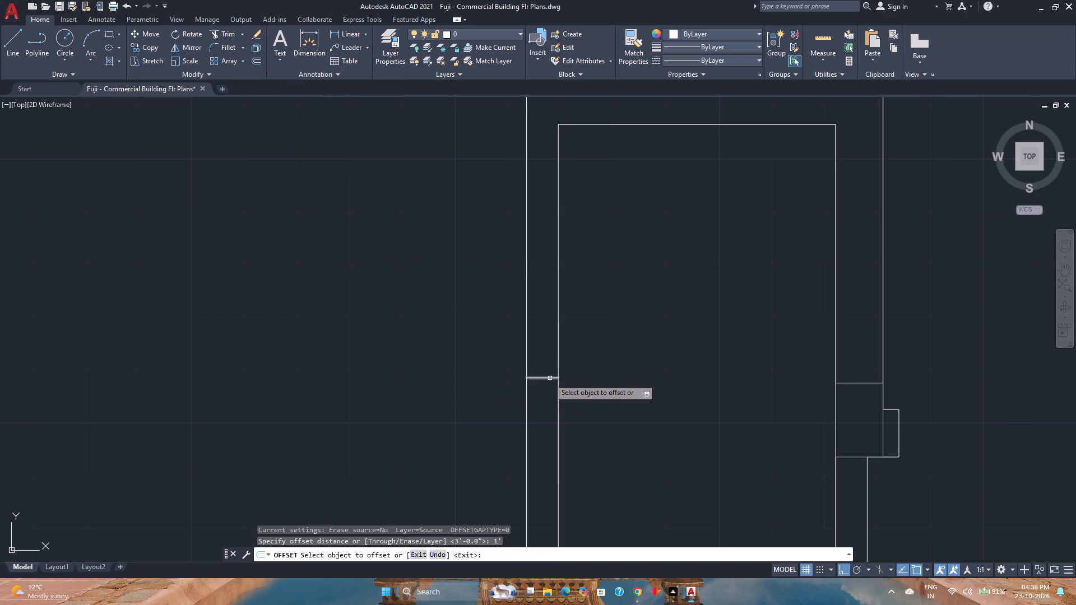
pyautogui.click(550, 378)
pyautogui.click(541, 327)
pyautogui.click(540, 377)
pyautogui.click(539, 407)
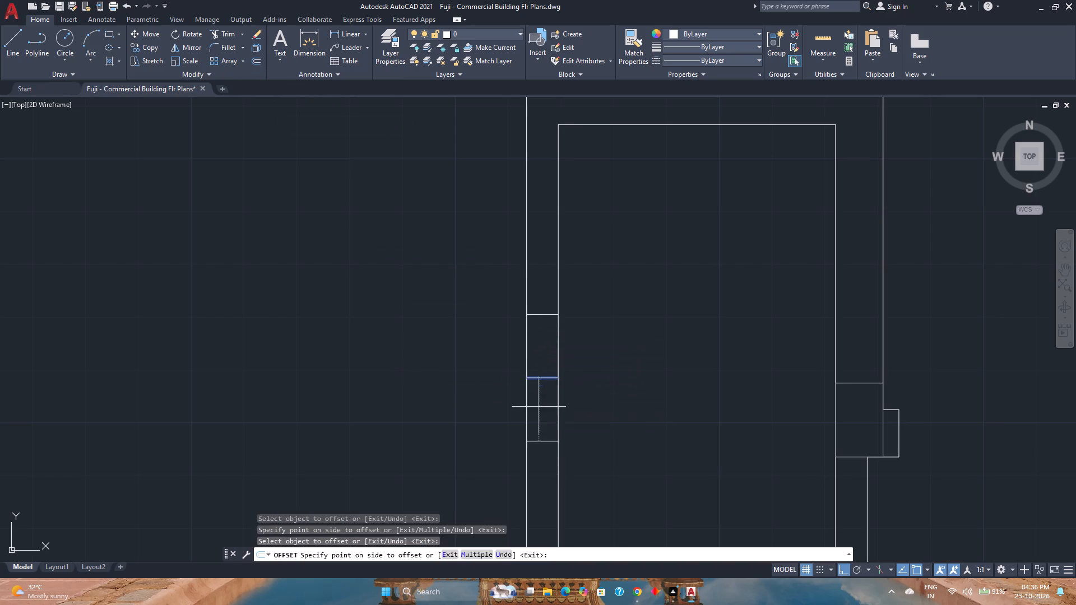
pyautogui.press('Escape')
# Delete the midpoint line between the two new jambs in the lower narrow room's left wall.
pyautogui.moveTo(549, 397); pyautogui.dragTo(546, 390)
pyautogui.click(527, 362)
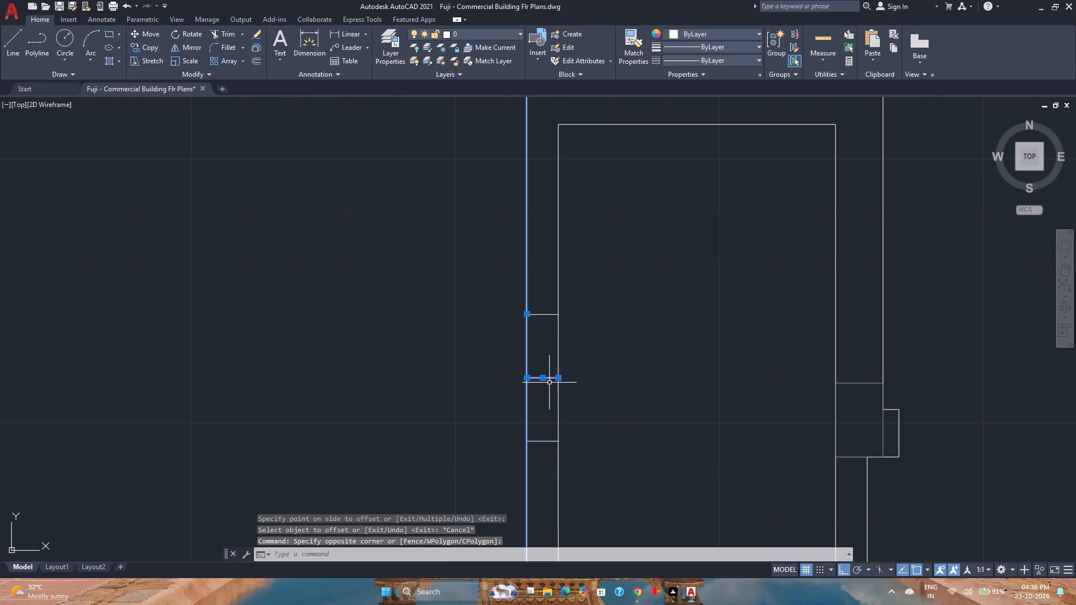
pyautogui.press('Escape')
pyautogui.click(549, 390)
pyautogui.click(543, 372)
pyautogui.press('Delete')
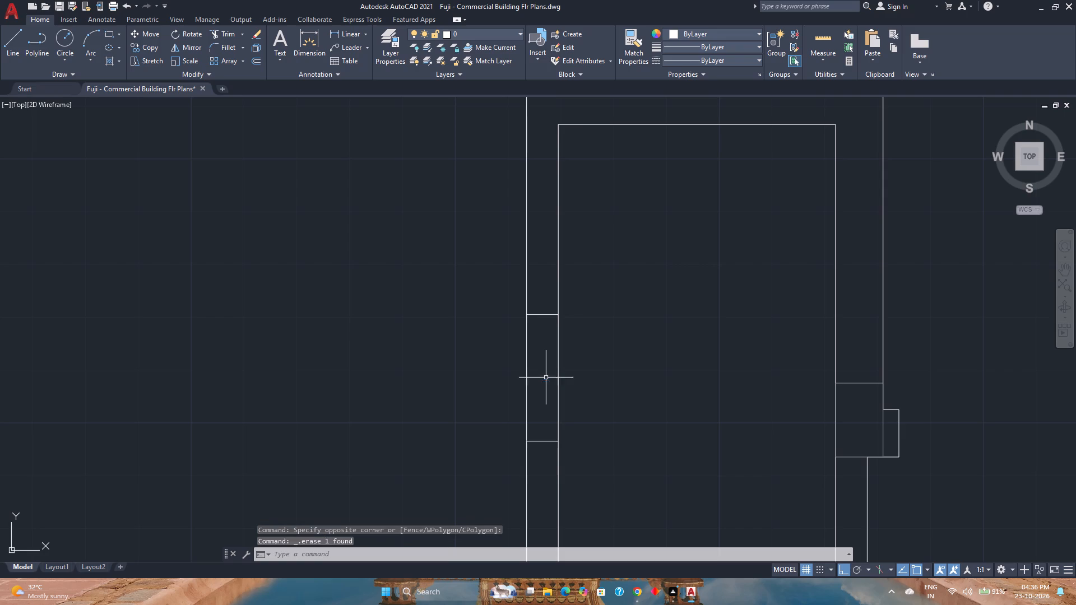
# Copy both jamb lines to the upper narrow room's left wall, matching the two rooms' inner lower-left corners.
pyautogui.click(549, 444)
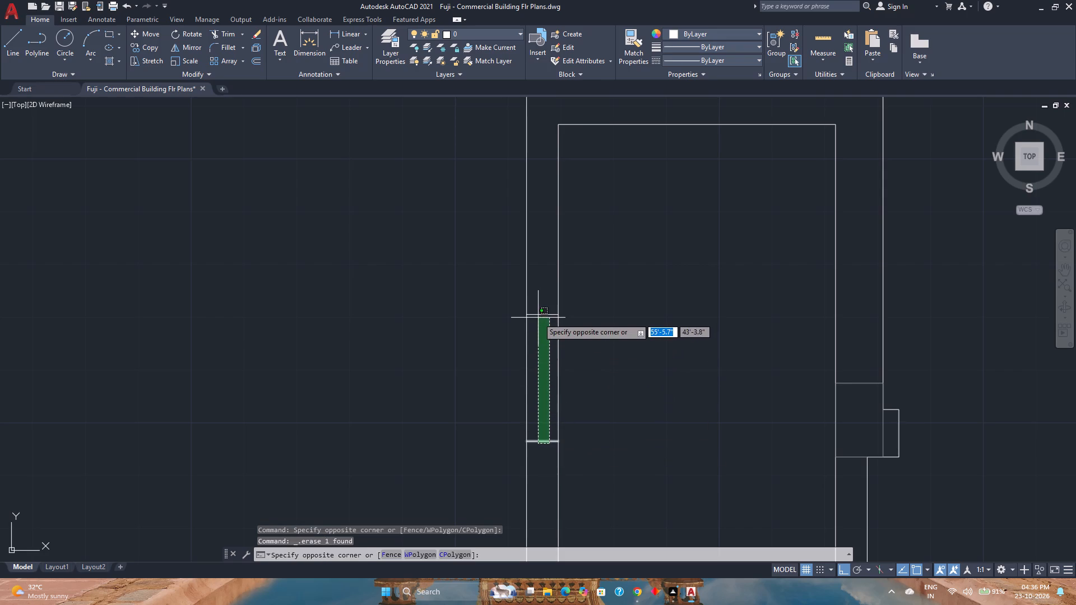
pyautogui.click(537, 311)
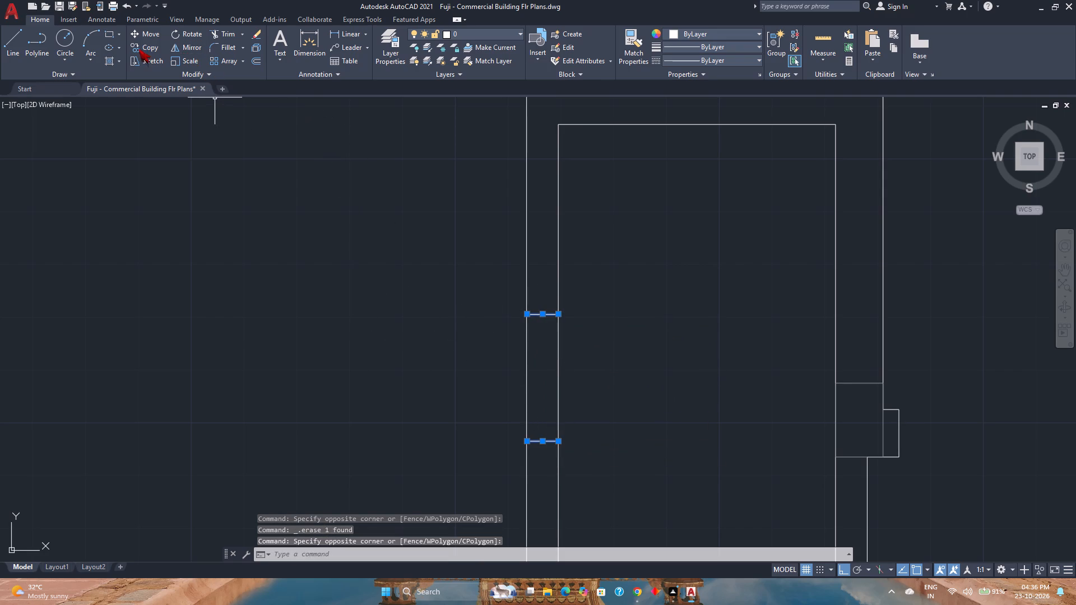
pyautogui.click(137, 49)
pyautogui.scroll(-2, 573, 283)
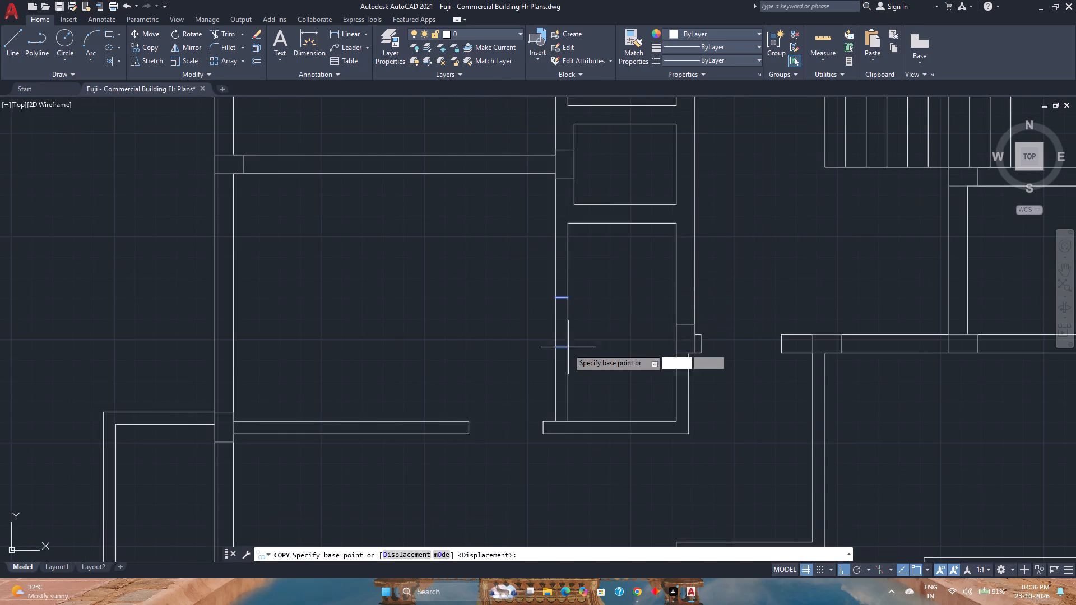
pyautogui.scroll(-2, 563, 352)
pyautogui.scroll(2, 567, 376)
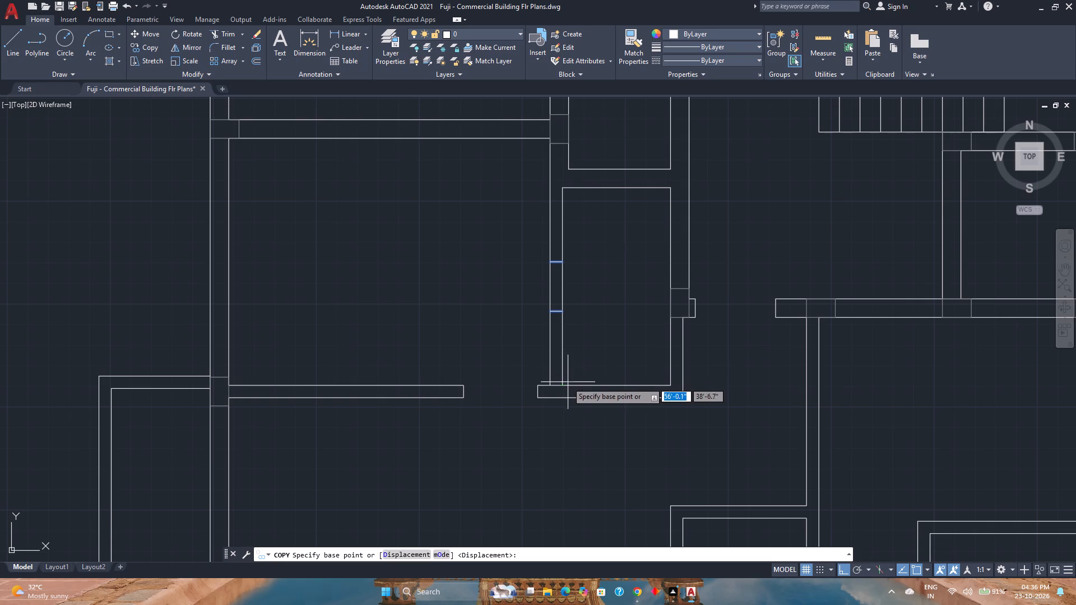
pyautogui.click(562, 386)
pyautogui.scroll(-1, 551, 389)
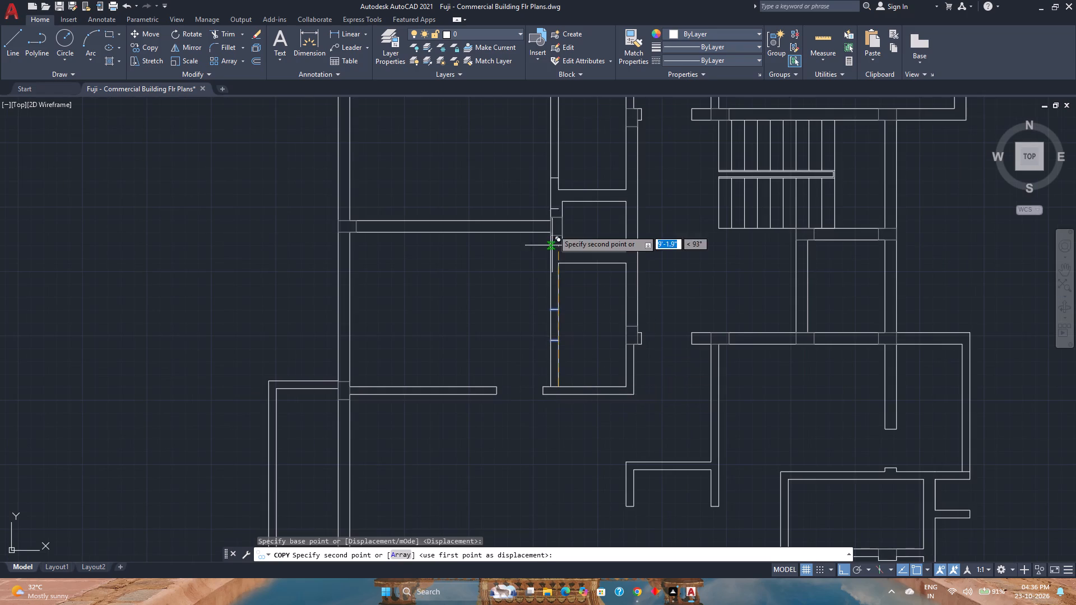
pyautogui.moveTo(554, 222); pyautogui.dragTo(587, 402, button='middle')
pyautogui.scroll(-1, 554, 222)
pyautogui.scroll(1, 590, 391)
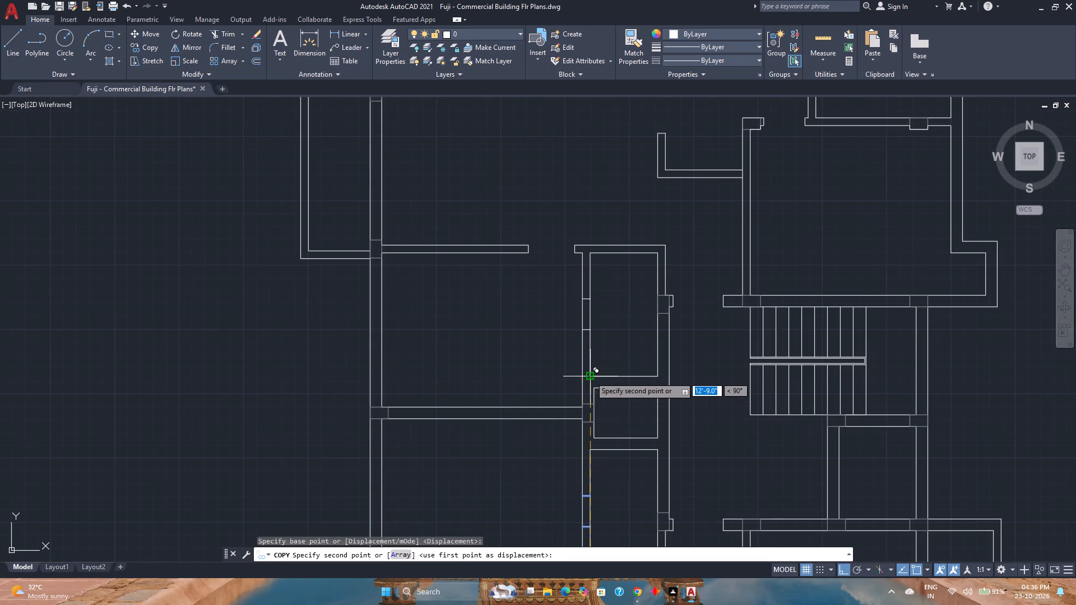
pyautogui.click(590, 376)
pyautogui.press('Escape')
# Trim the wall lines between the two jambs in the upper narrow room's left wall to open the doorway.
pyautogui.press('t')
pyautogui.press('r')
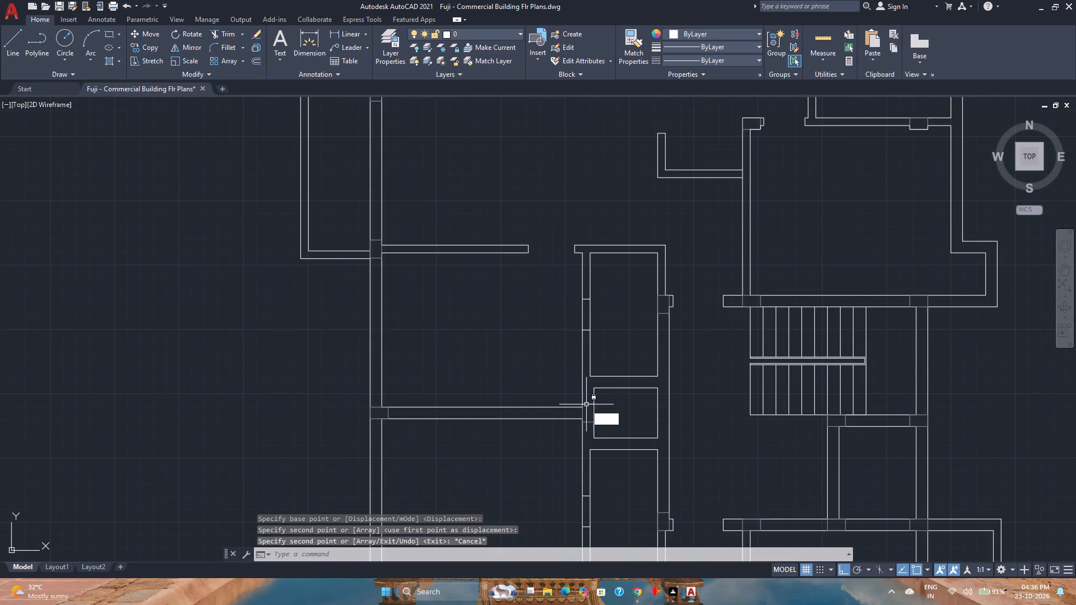
pyautogui.press('Return')
pyautogui.scroll(3, 601, 321)
pyautogui.click(600, 319)
pyautogui.click(478, 325)
pyautogui.scroll(-4, 478, 325)
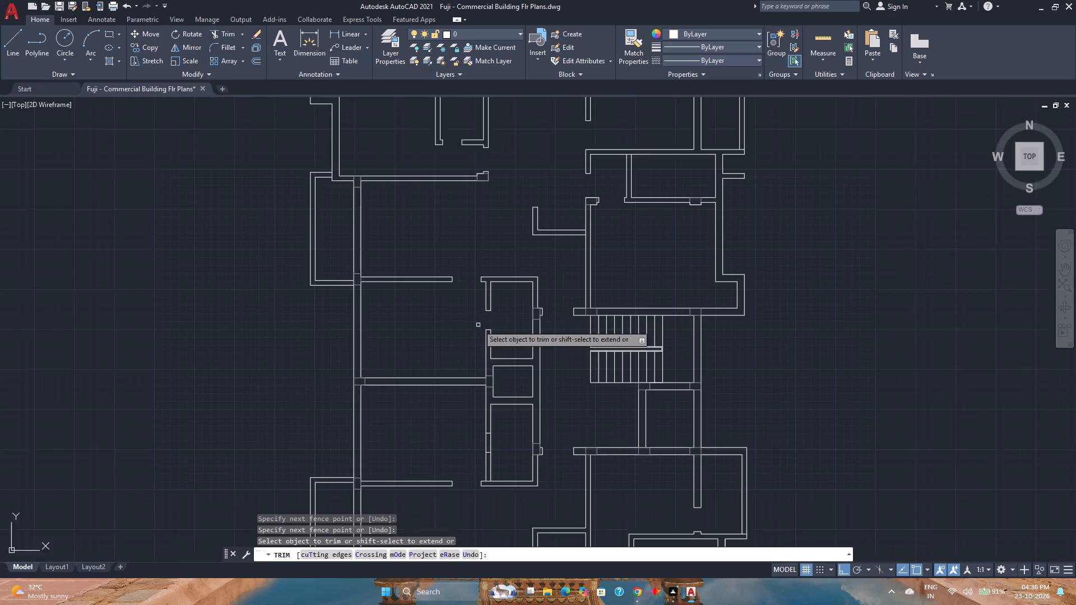
# Trim the line crossing the junction of the lower narrow room's left and bottom walls, and save the drawing.
pyautogui.scroll(-2, 478, 325)
pyautogui.scroll(6, 498, 392)
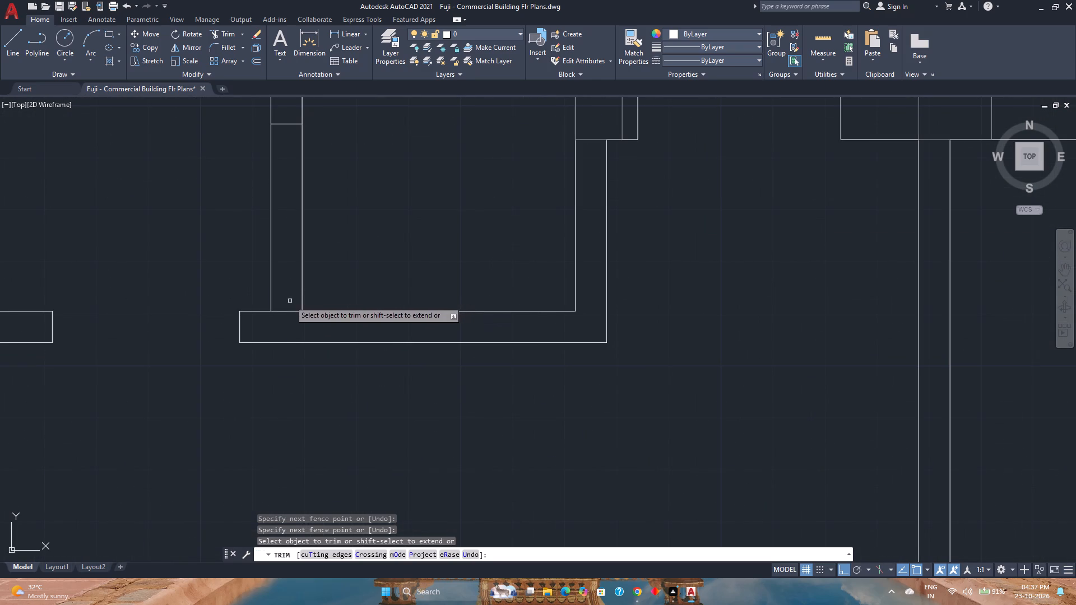
pyautogui.moveTo(290, 301); pyautogui.dragTo(286, 323)
pyautogui.press('Escape')
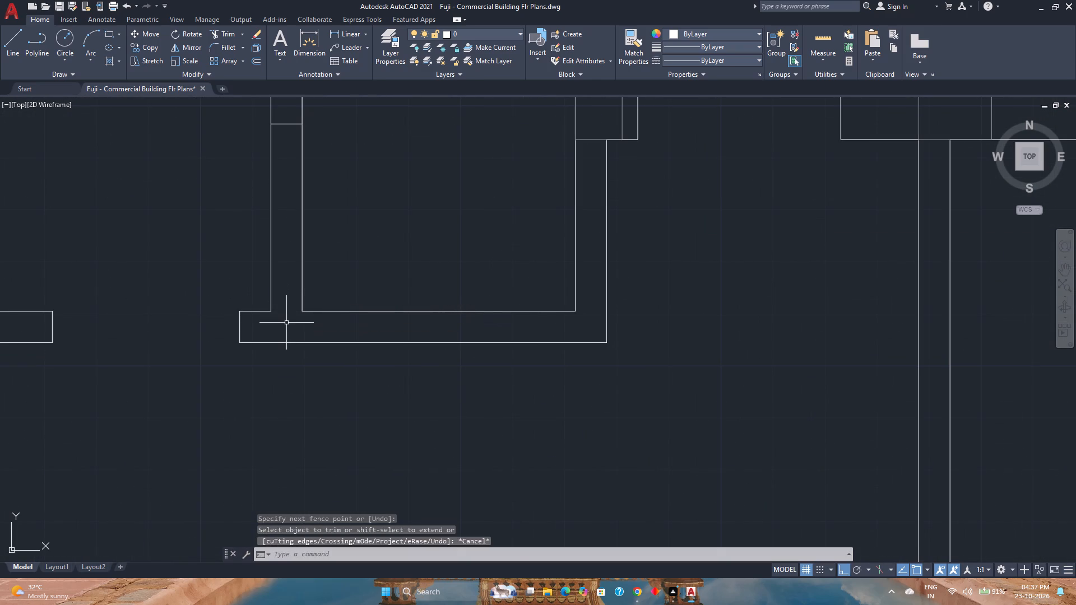
pyautogui.hotkey('ctrl', 's')
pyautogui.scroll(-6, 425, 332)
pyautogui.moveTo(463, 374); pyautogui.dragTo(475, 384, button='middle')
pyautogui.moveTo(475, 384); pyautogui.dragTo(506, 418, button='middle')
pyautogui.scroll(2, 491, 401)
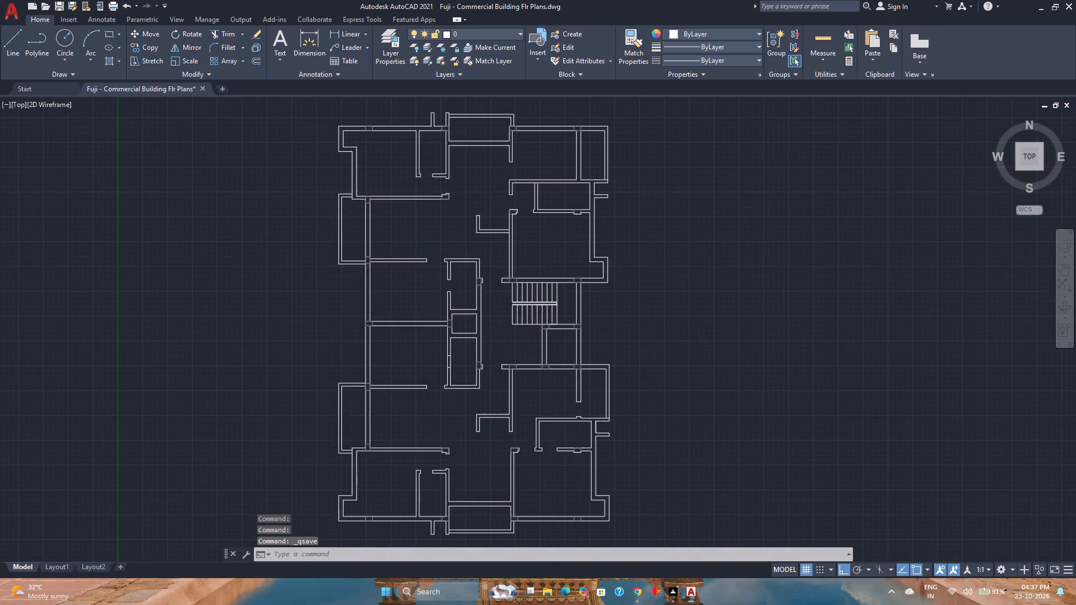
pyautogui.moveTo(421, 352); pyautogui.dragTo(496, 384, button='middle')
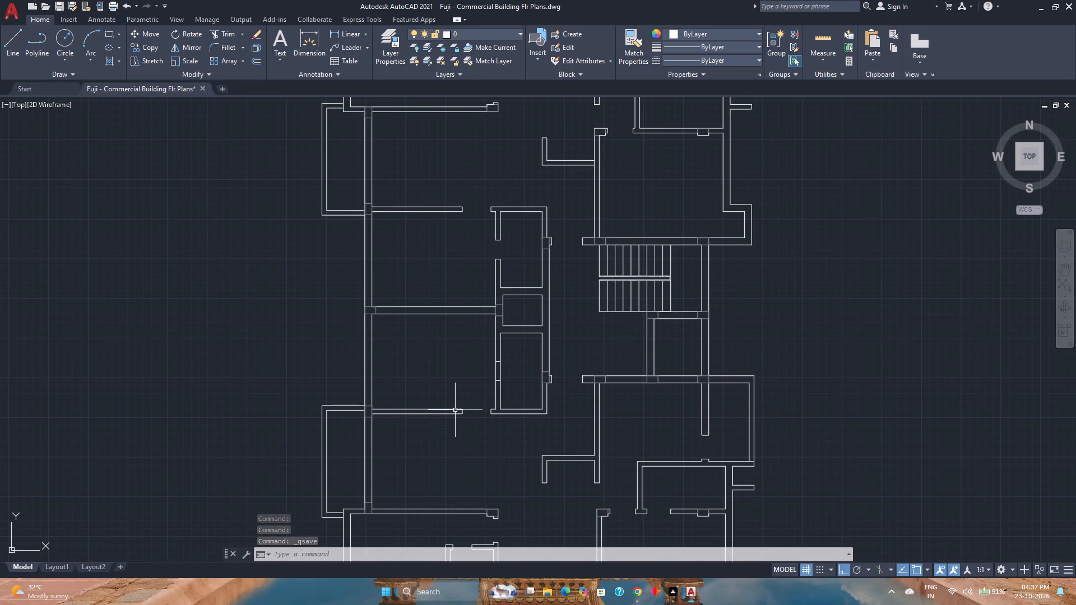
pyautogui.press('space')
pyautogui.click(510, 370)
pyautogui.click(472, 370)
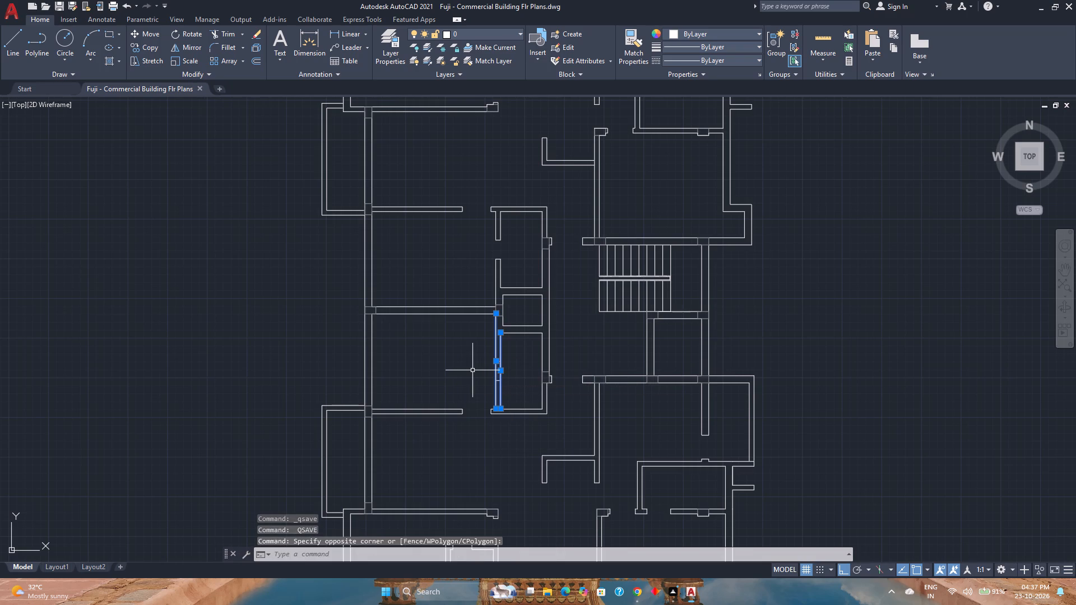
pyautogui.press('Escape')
# Trim the wall lines between the two jambs in the lower narrow room's left wall, and save the drawing.
pyautogui.write('tr')
pyautogui.press('Return')
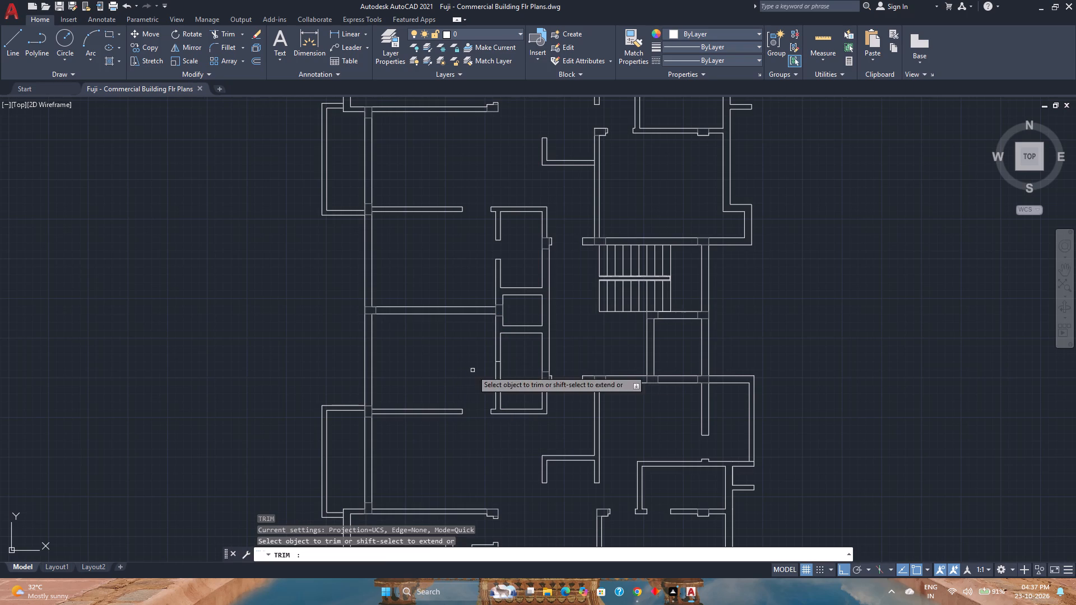
pyautogui.scroll(2, 510, 374)
pyautogui.click(512, 374)
pyautogui.click(458, 365)
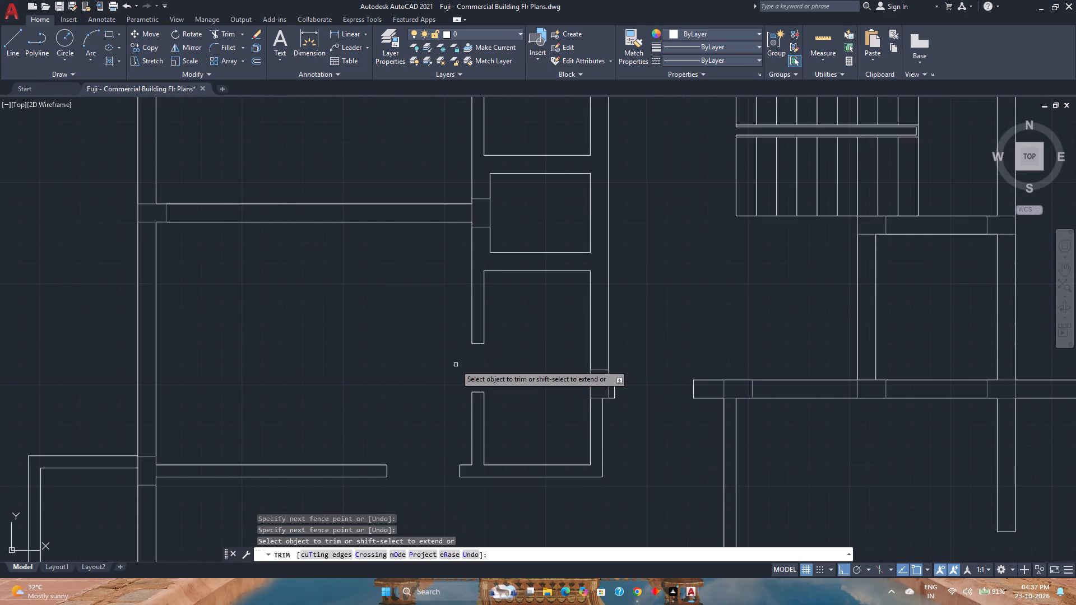
pyautogui.press('Escape')
pyautogui.hotkey('ctrl', 's')
# Examine the floor plan's door openings and wall junctions from the lower rooms up to the top rooms.
pyautogui.scroll(-5, 456, 365)
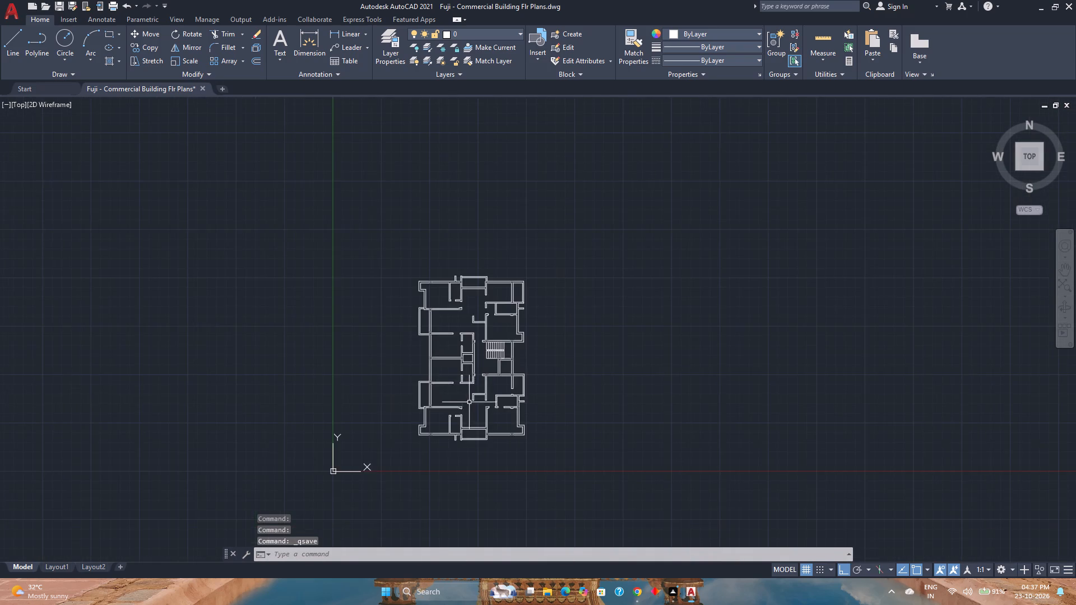
pyautogui.scroll(2, 462, 404)
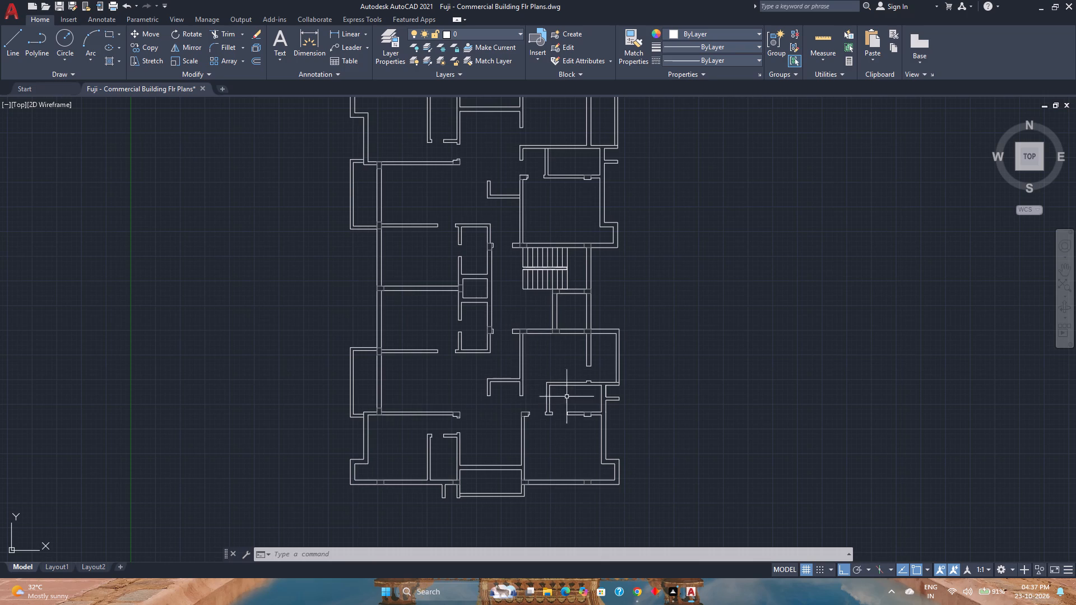
pyautogui.moveTo(559, 457); pyautogui.dragTo(558, 439, button='middle')
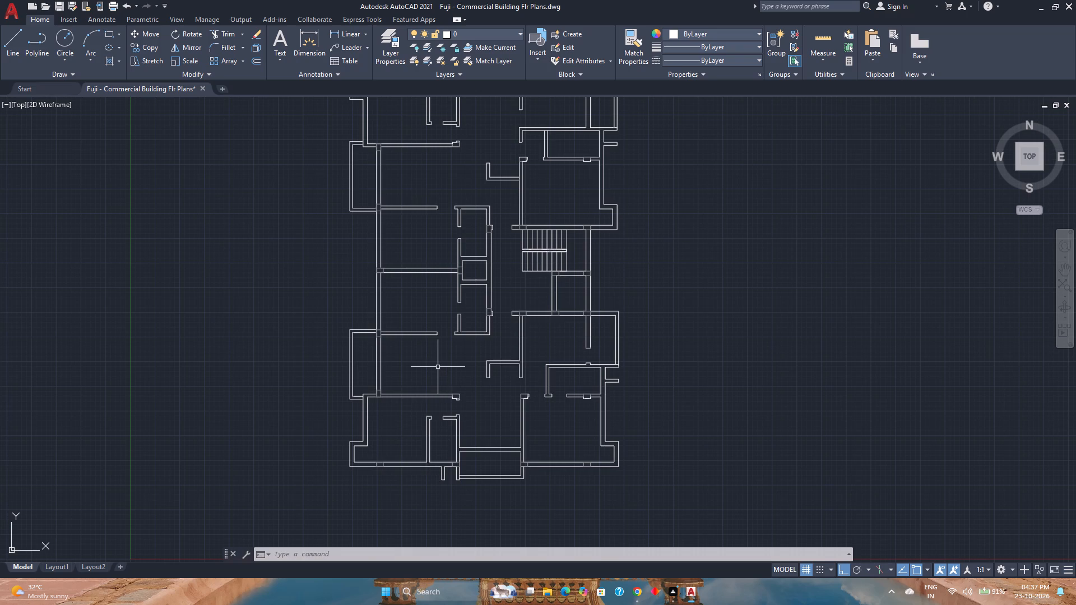
pyautogui.scroll(-2, 434, 320)
pyautogui.scroll(1, 434, 320)
pyautogui.moveTo(435, 320); pyautogui.dragTo(497, 396, button='middle')
pyautogui.scroll(3, 470, 366)
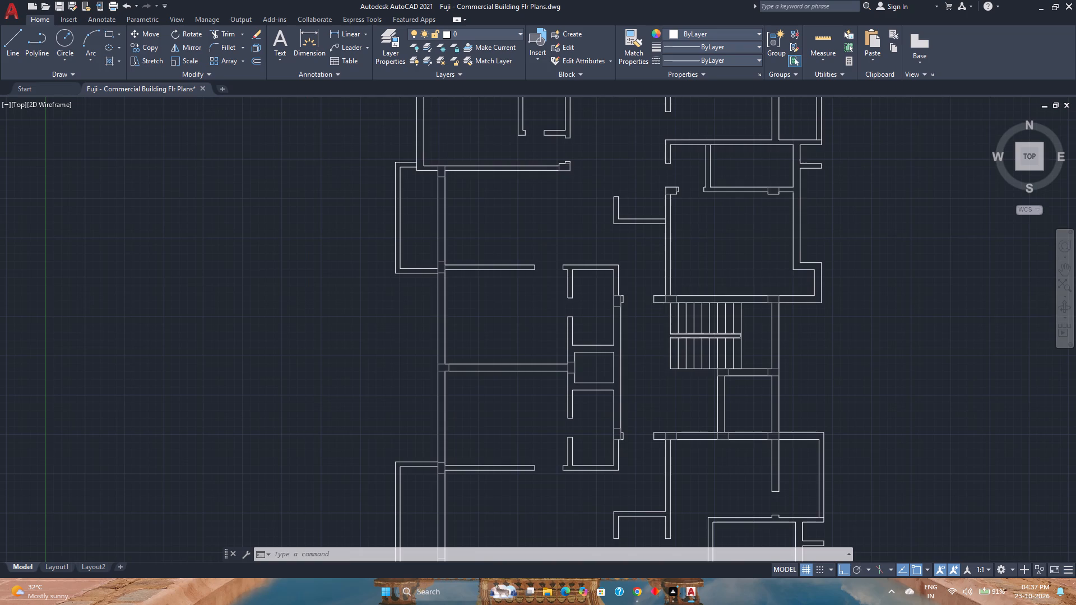
pyautogui.scroll(-2, 470, 366)
pyautogui.scroll(1, 568, 278)
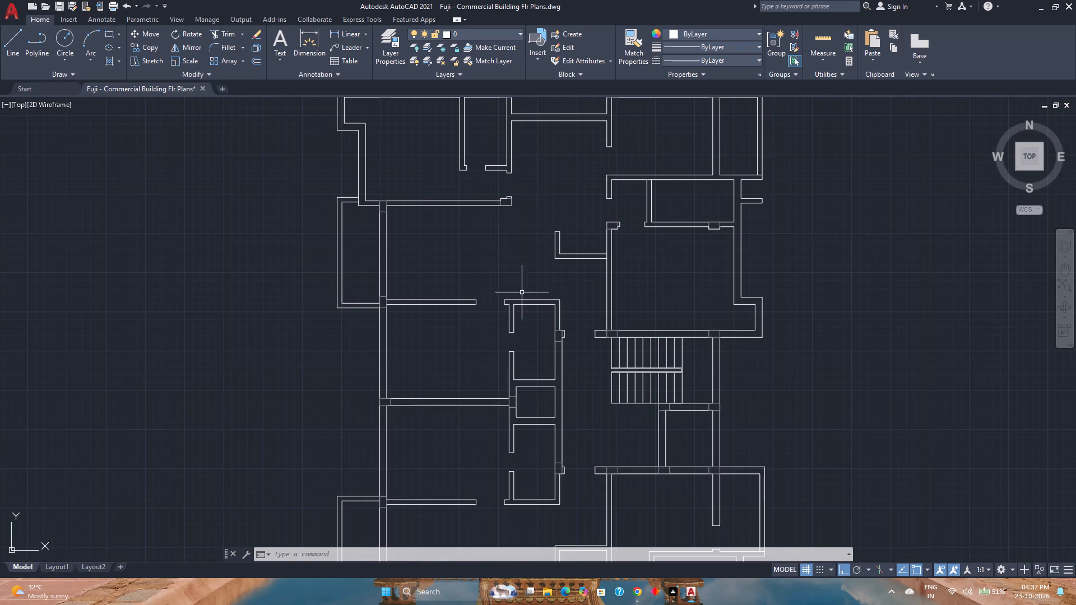
pyautogui.moveTo(578, 281); pyautogui.dragTo(592, 360, button='middle')
pyautogui.scroll(-1, 582, 351)
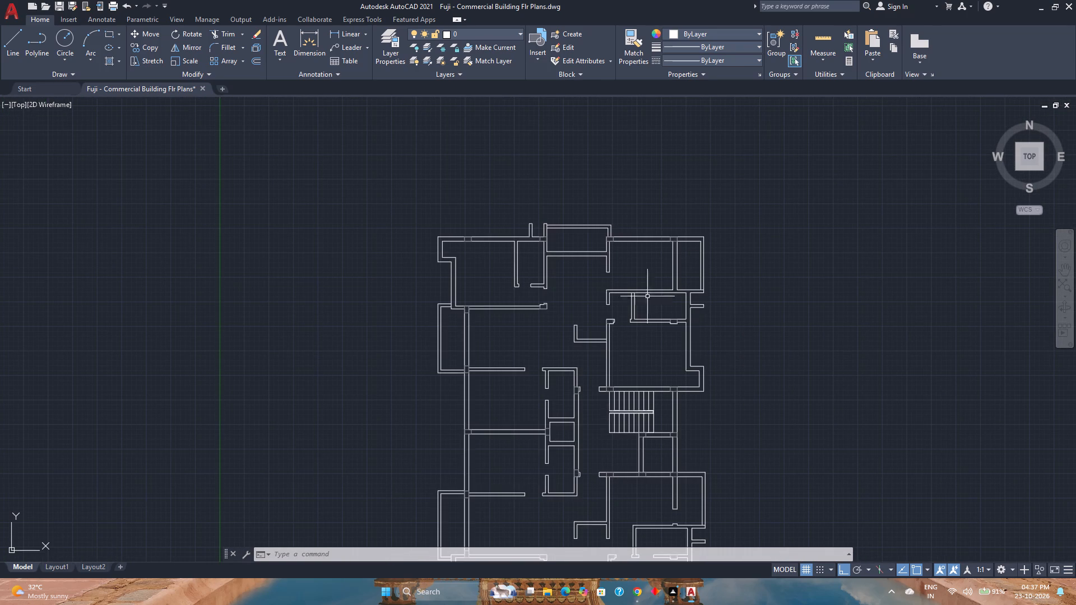
# Save the drawing.
pyautogui.hotkey('ctrl', 's')
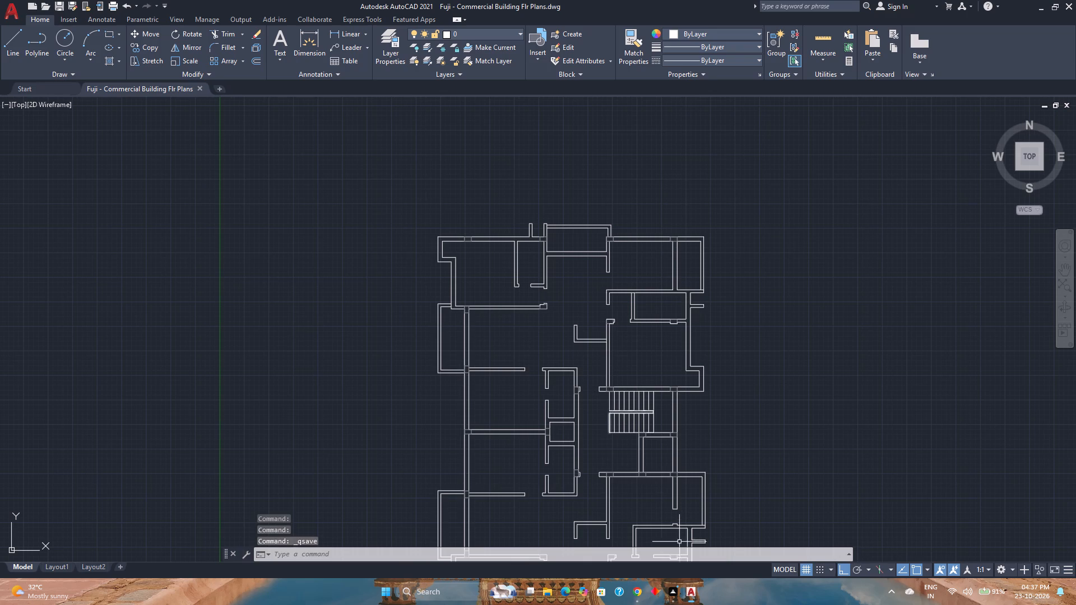
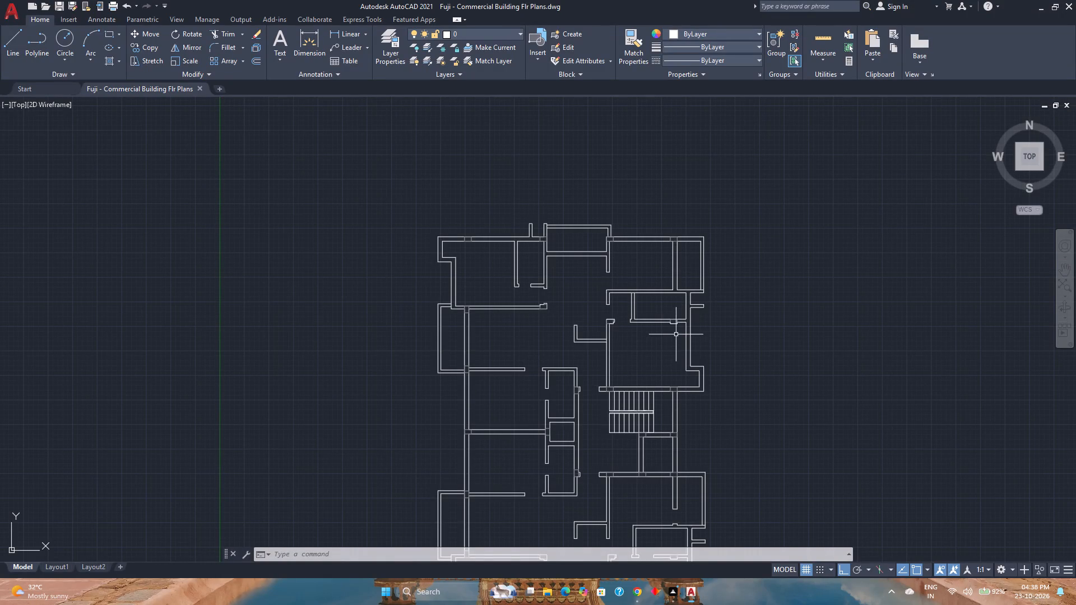
# Examine the floor plan's walls, openings and junctions, from the top and bottom rooms to the central rooms and left outer wall.
pyautogui.scroll(3, 528, 249)
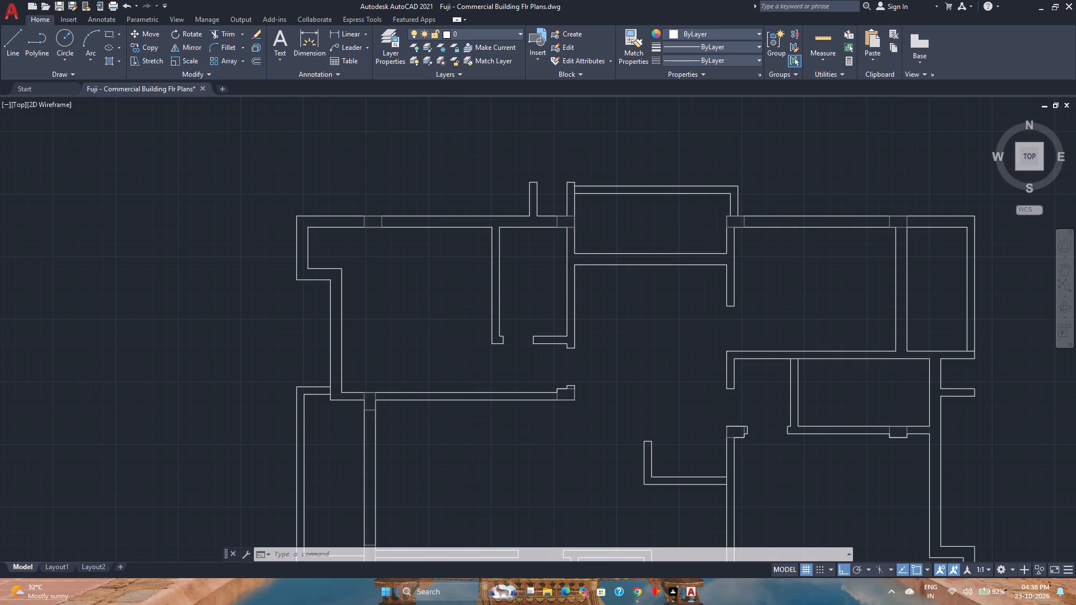
pyautogui.scroll(-6, 528, 249)
pyautogui.scroll(2, 545, 343)
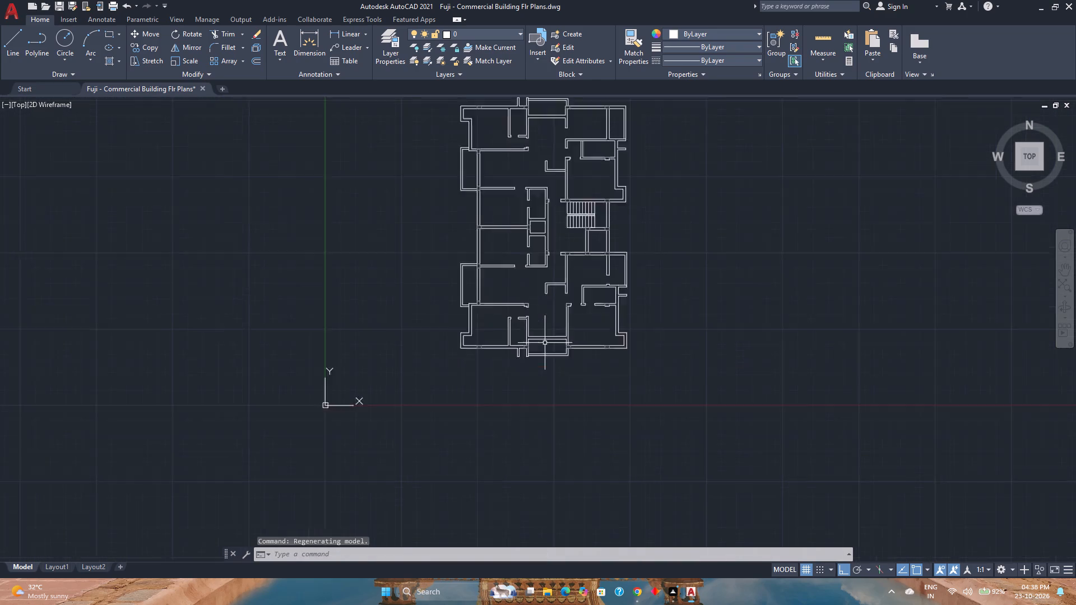
pyautogui.scroll(2, 545, 343)
pyautogui.scroll(3, 604, 362)
pyautogui.scroll(-3, 604, 362)
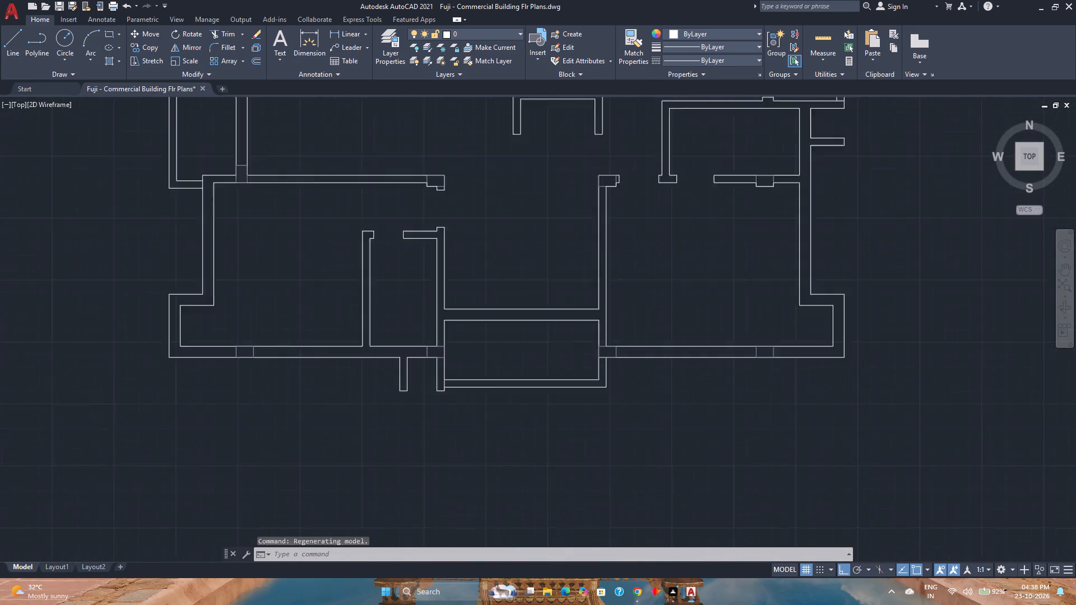
pyautogui.scroll(-2, 604, 362)
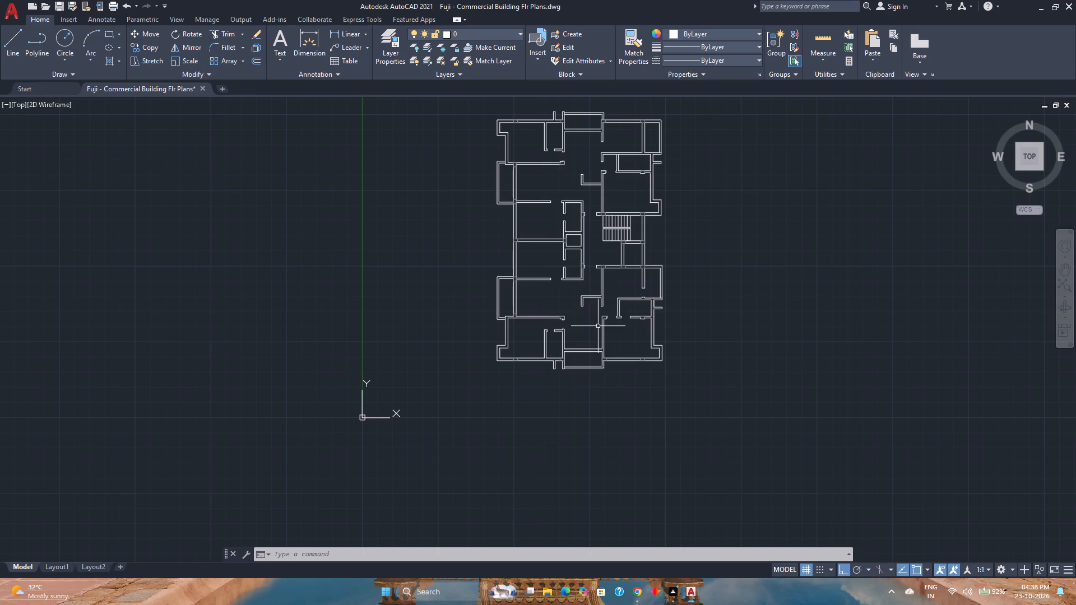
pyautogui.scroll(-1, 598, 326)
pyautogui.scroll(1, 598, 326)
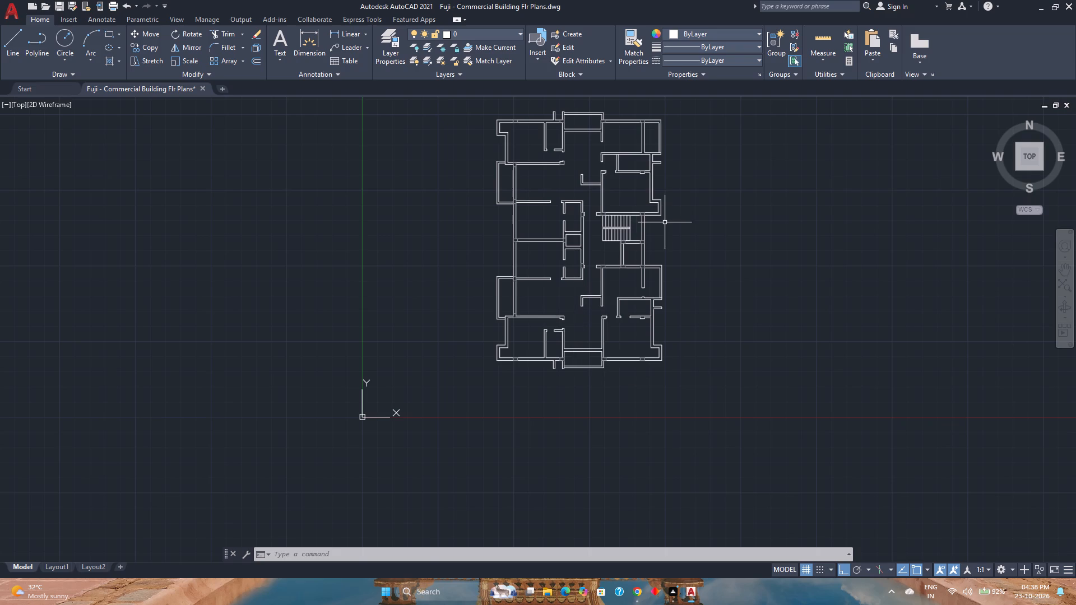
pyautogui.scroll(3, 516, 314)
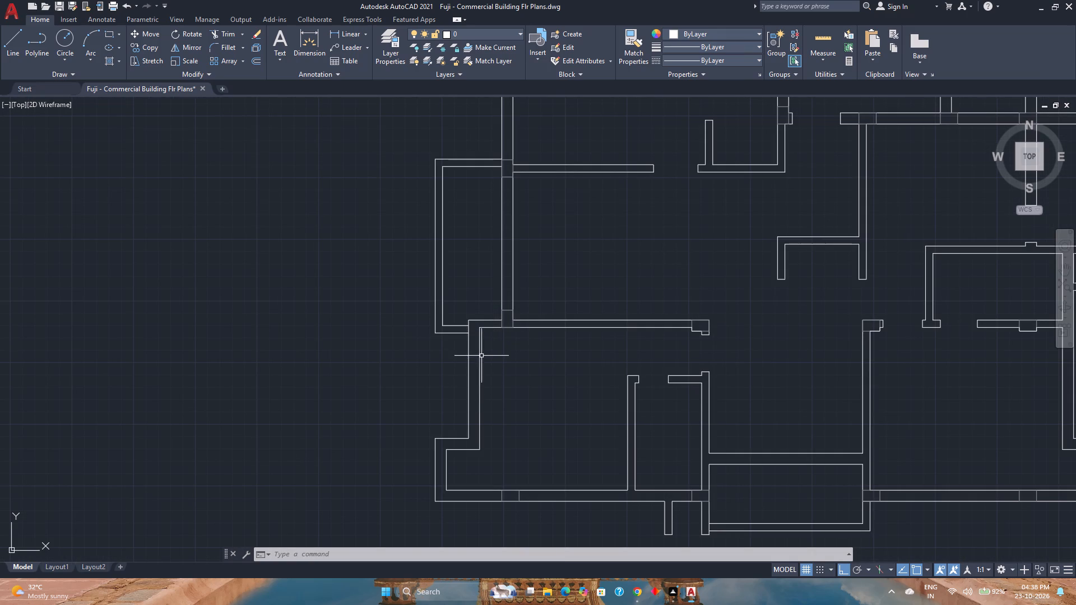
pyautogui.scroll(2, 481, 356)
pyautogui.scroll(-2, 493, 308)
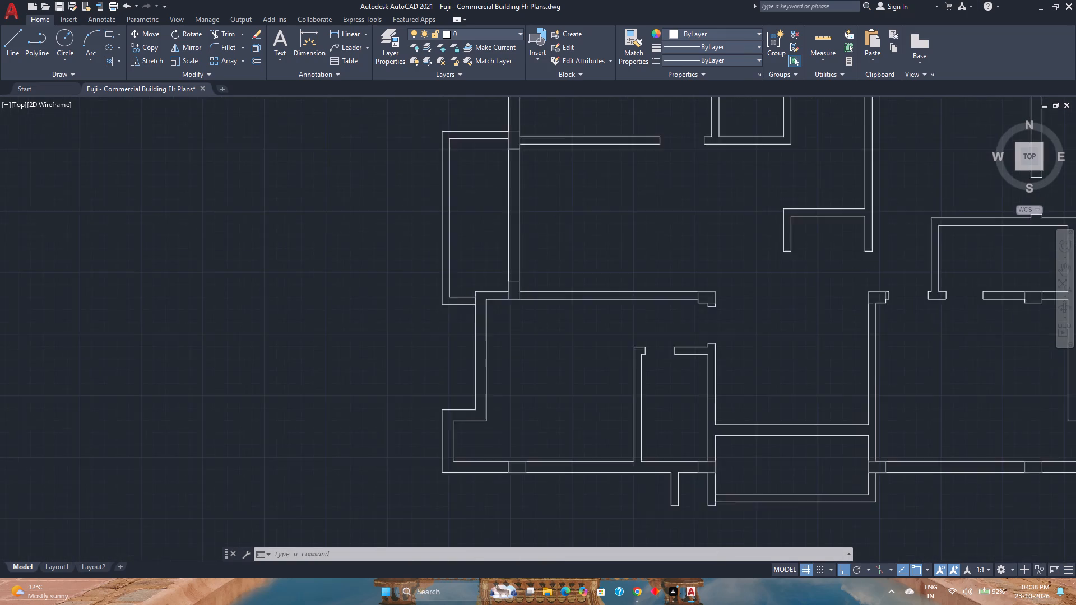
pyautogui.scroll(-2, 493, 308)
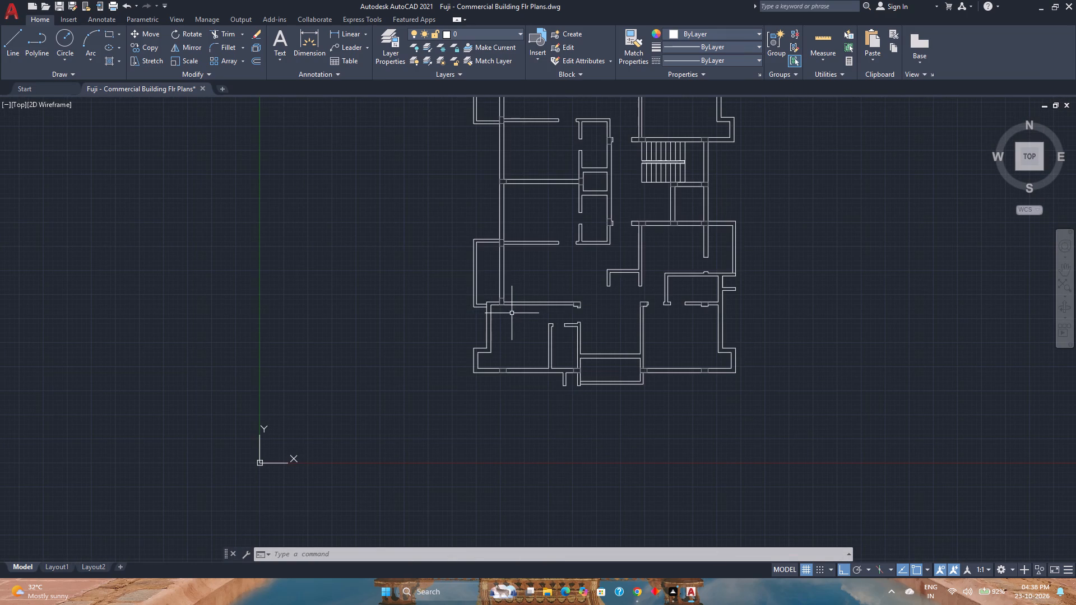
pyautogui.scroll(2, 505, 314)
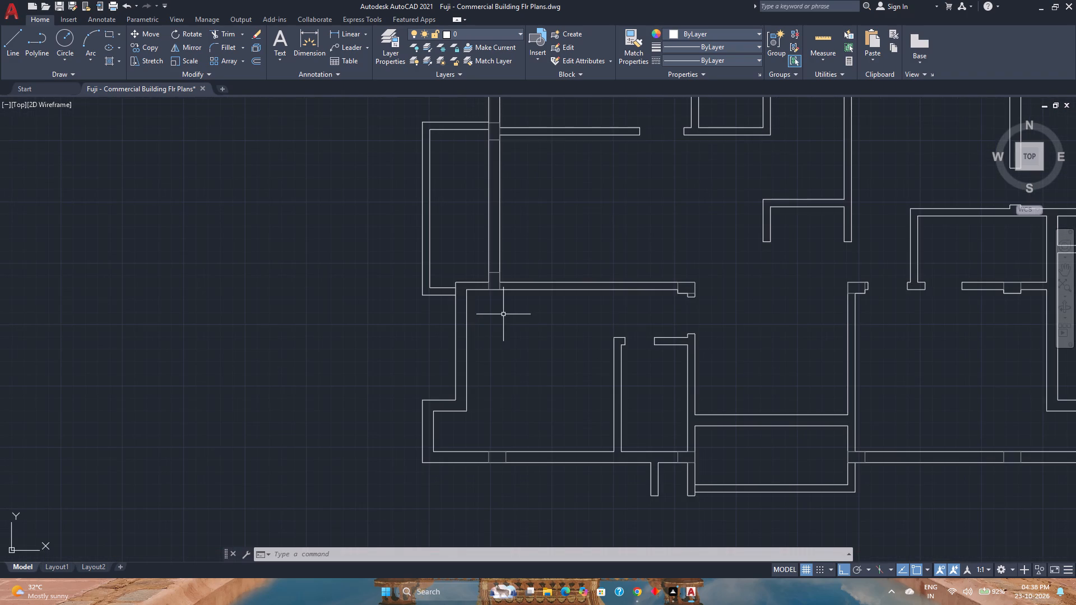
pyautogui.scroll(-2, 503, 314)
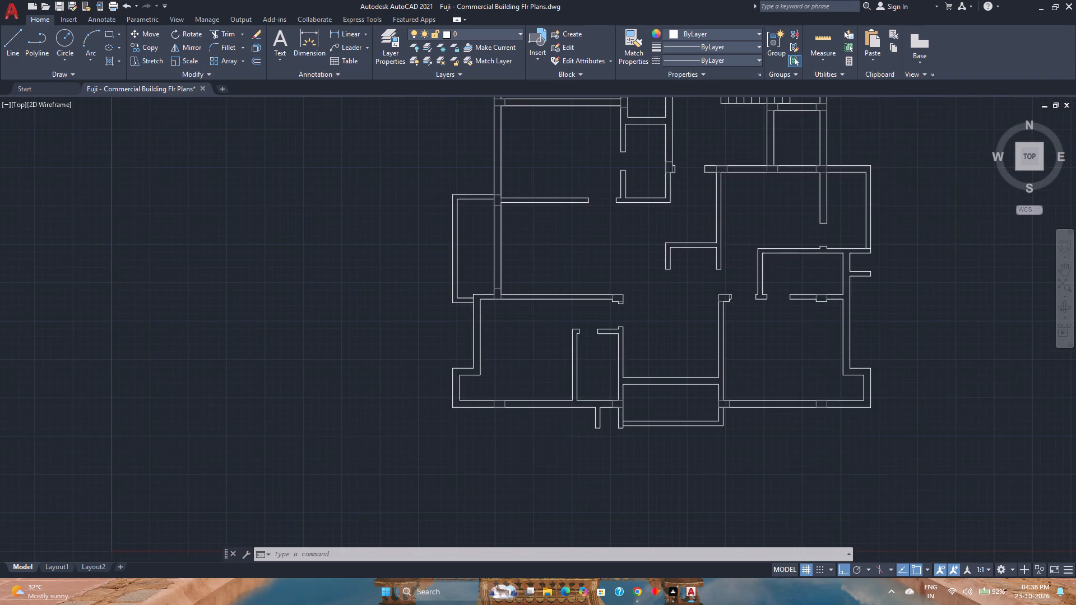
pyautogui.scroll(2, 623, 385)
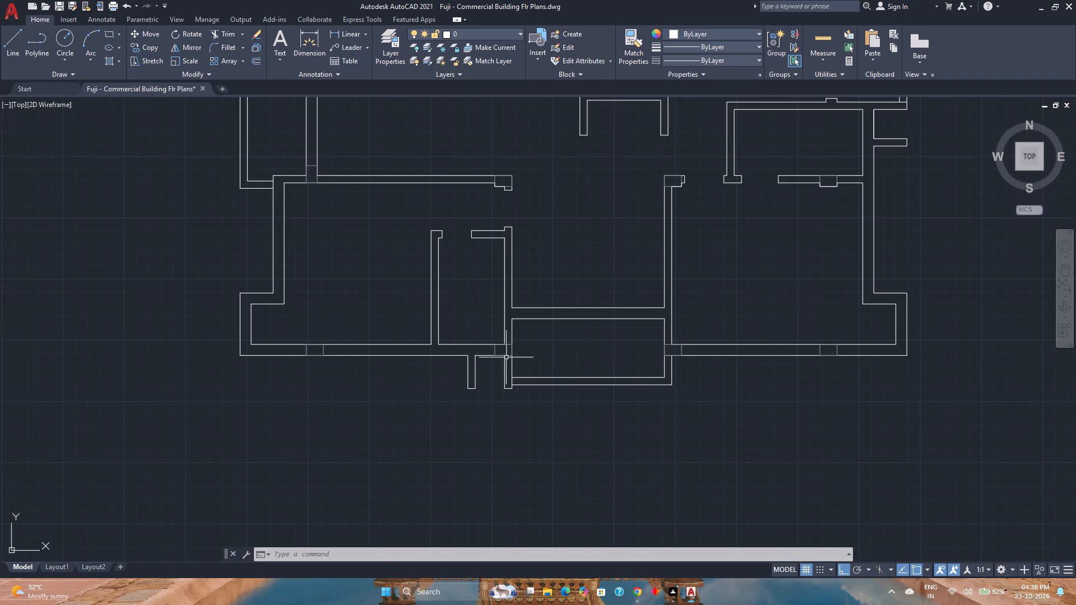
pyautogui.scroll(2, 490, 360)
pyautogui.scroll(-3, 490, 360)
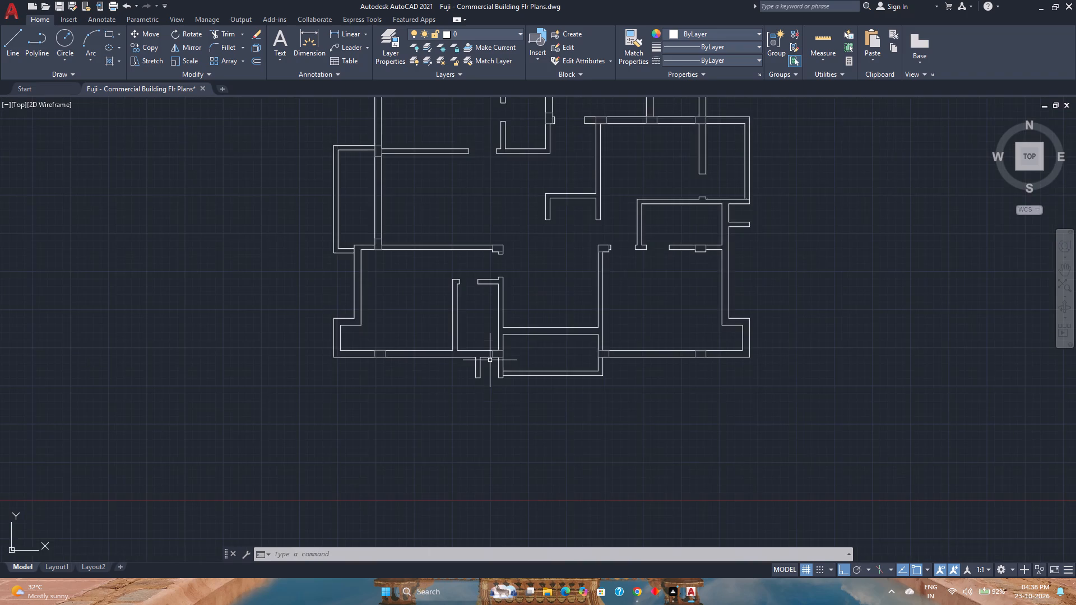
pyautogui.scroll(-2, 490, 360)
pyautogui.scroll(2, 523, 250)
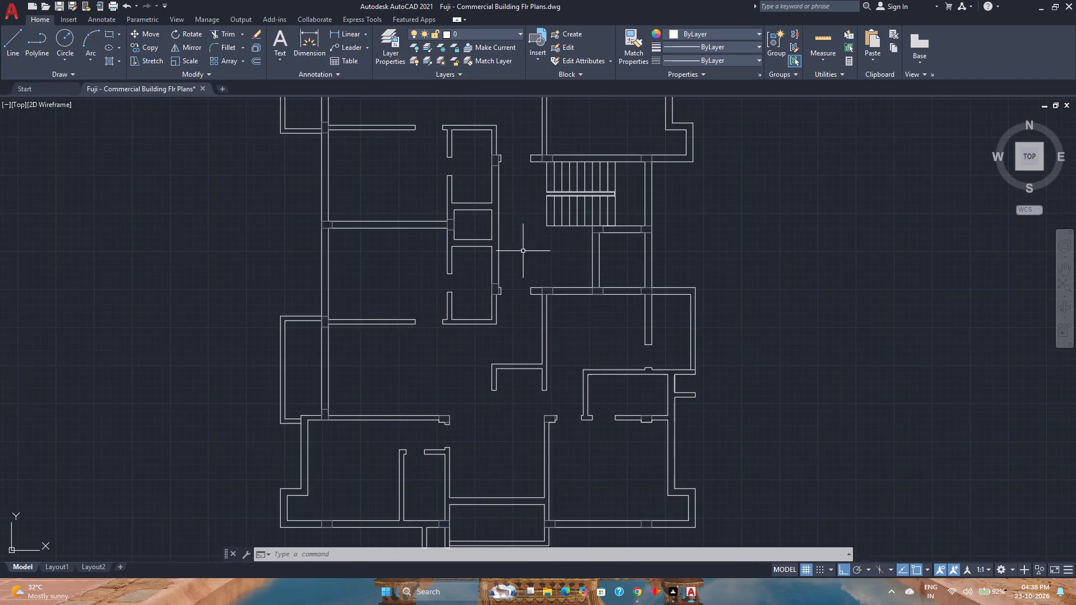
pyautogui.scroll(3, 530, 282)
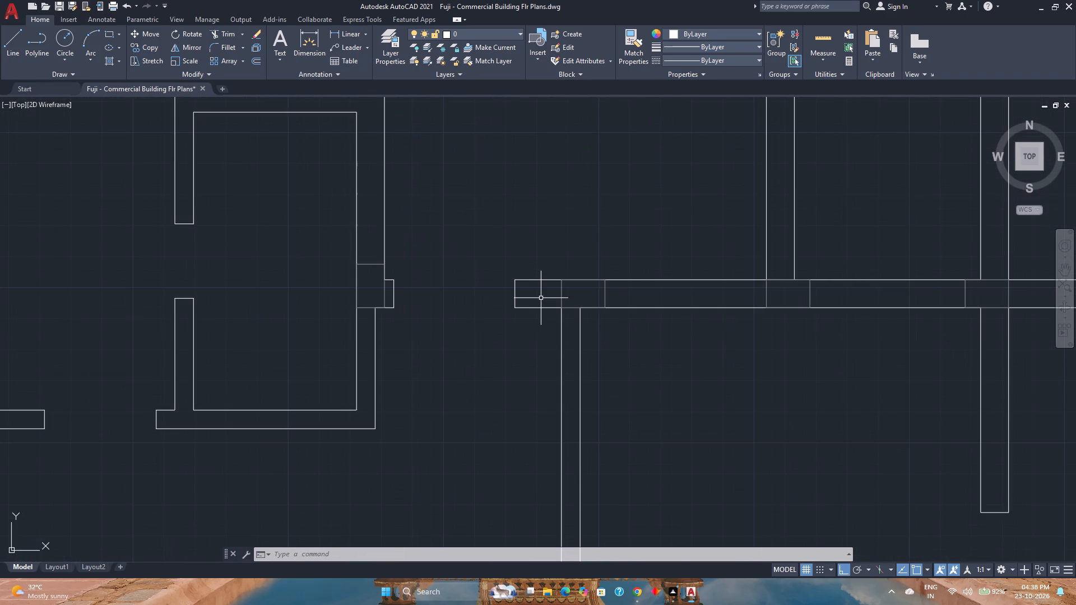
pyautogui.scroll(-3, 541, 298)
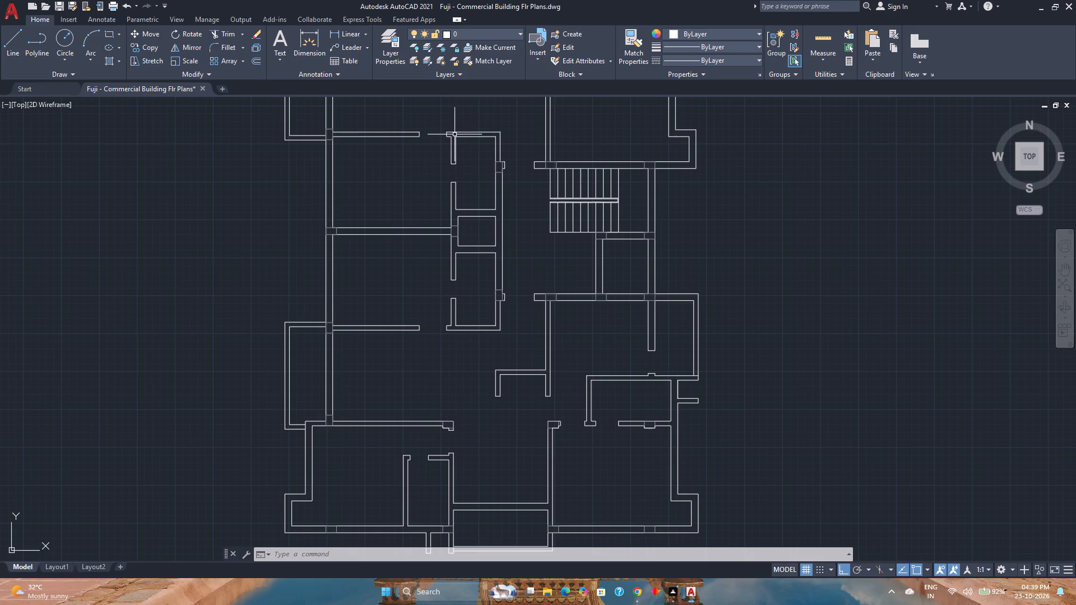
pyautogui.scroll(1, 457, 329)
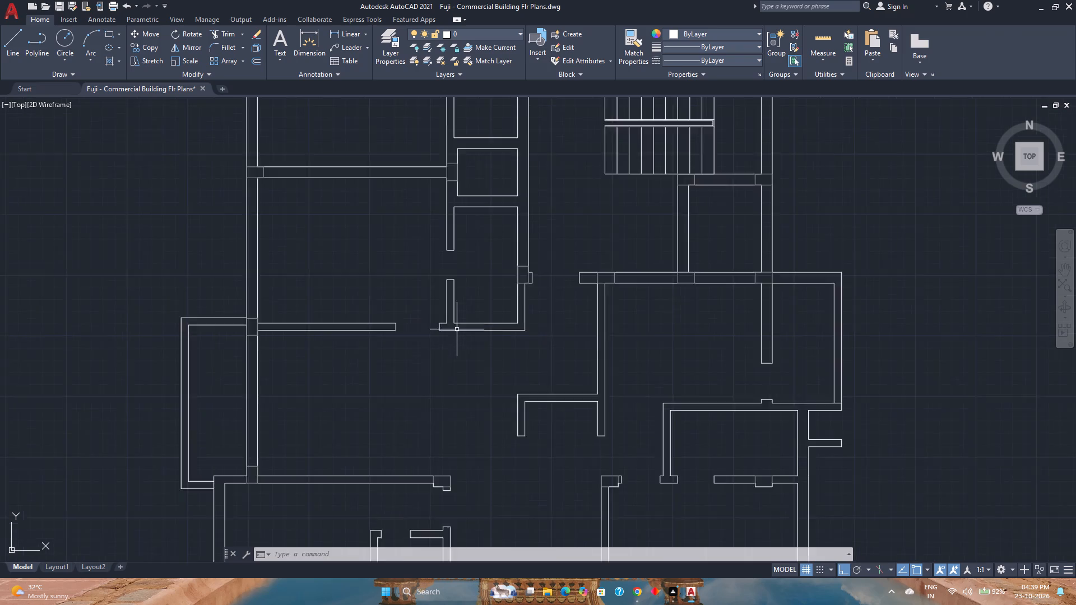
pyautogui.scroll(2, 457, 329)
pyautogui.scroll(-3, 477, 341)
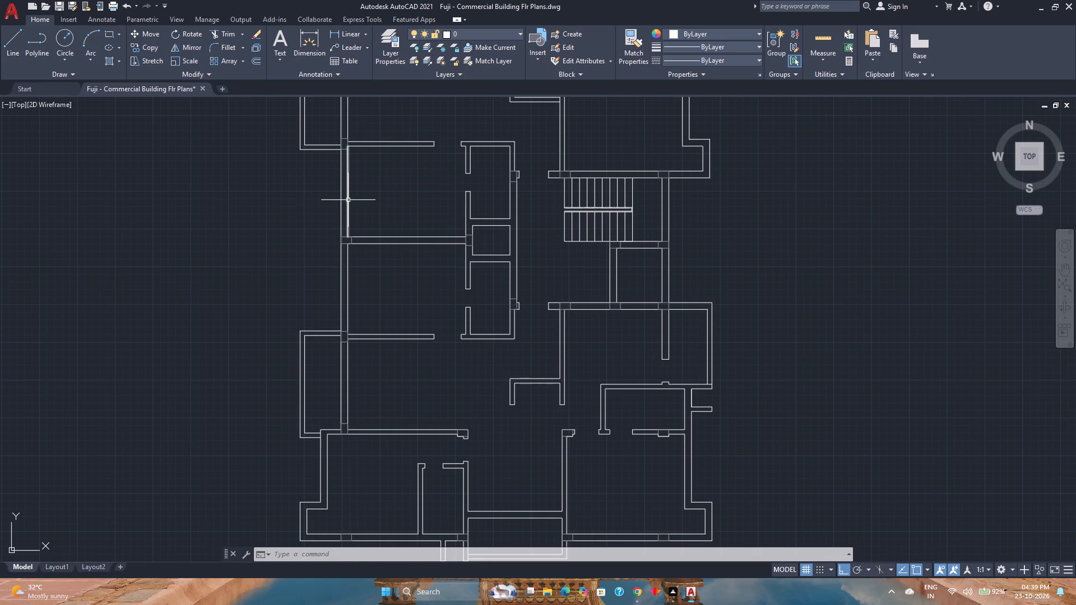
# Measure the left outer wall segment of the room just above the central partition with Quick measure.
pyautogui.scroll(1, 348, 200)
pyautogui.moveTo(350, 200); pyautogui.dragTo(361, 206, button='middle')
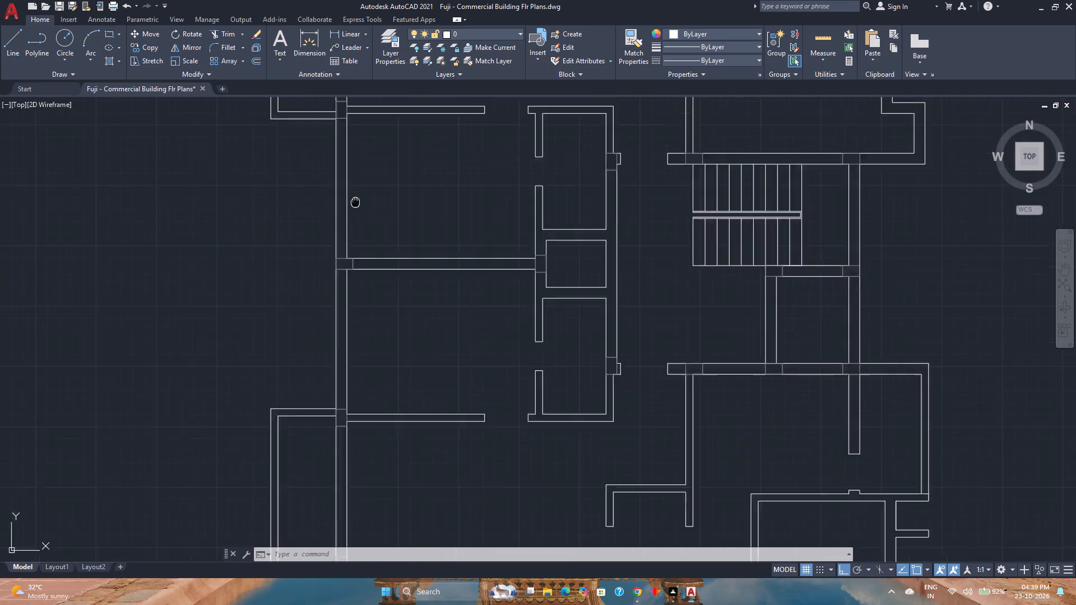
pyautogui.moveTo(361, 206); pyautogui.dragTo(430, 263, button='middle')
pyautogui.middleClick(430, 263)
pyautogui.click(831, 35)
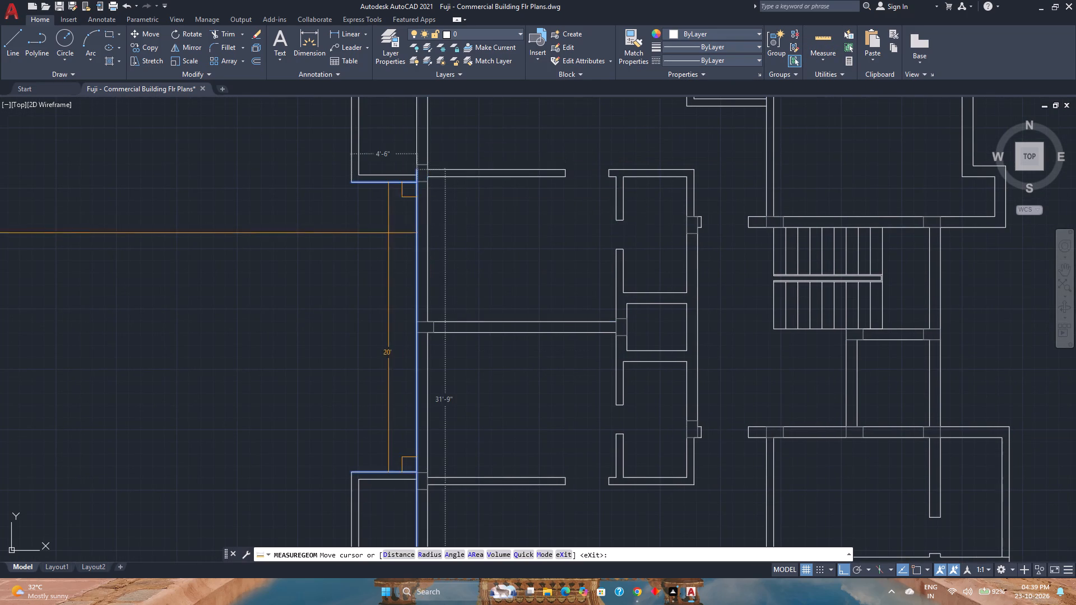
pyautogui.scroll(2, 407, 215)
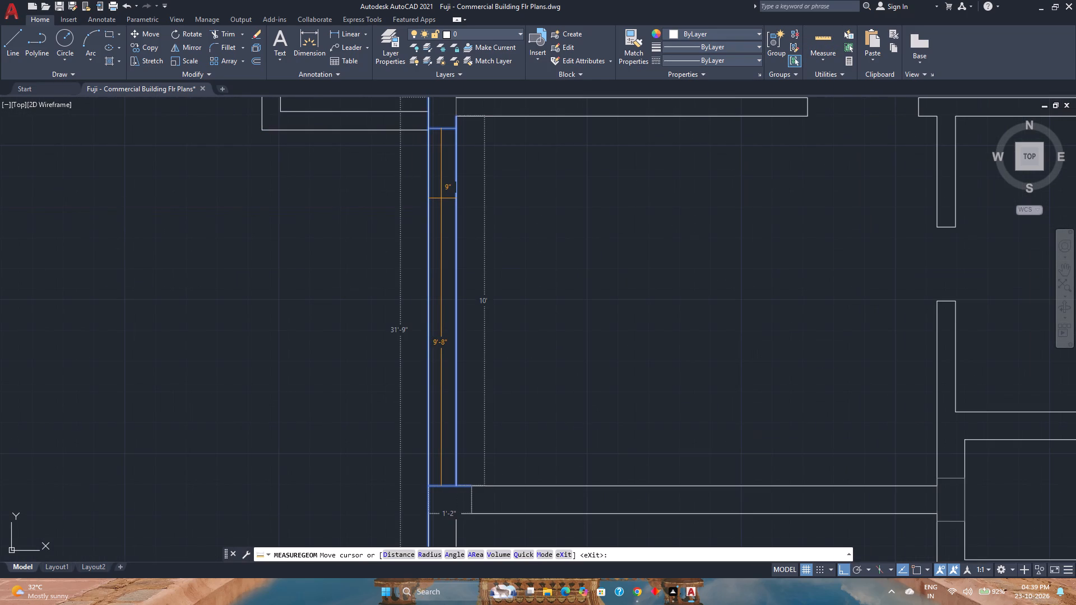
pyautogui.press('Escape')
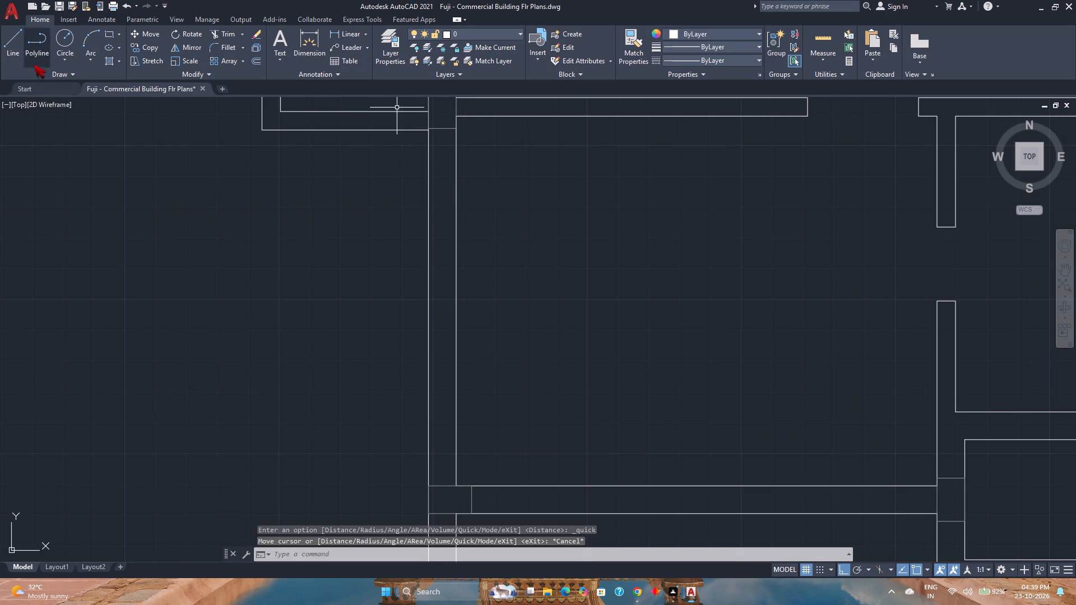
# Draw a line straight across the left outer wall at the midpoint of the inner wall line above the central partition.
pyautogui.click(15, 40)
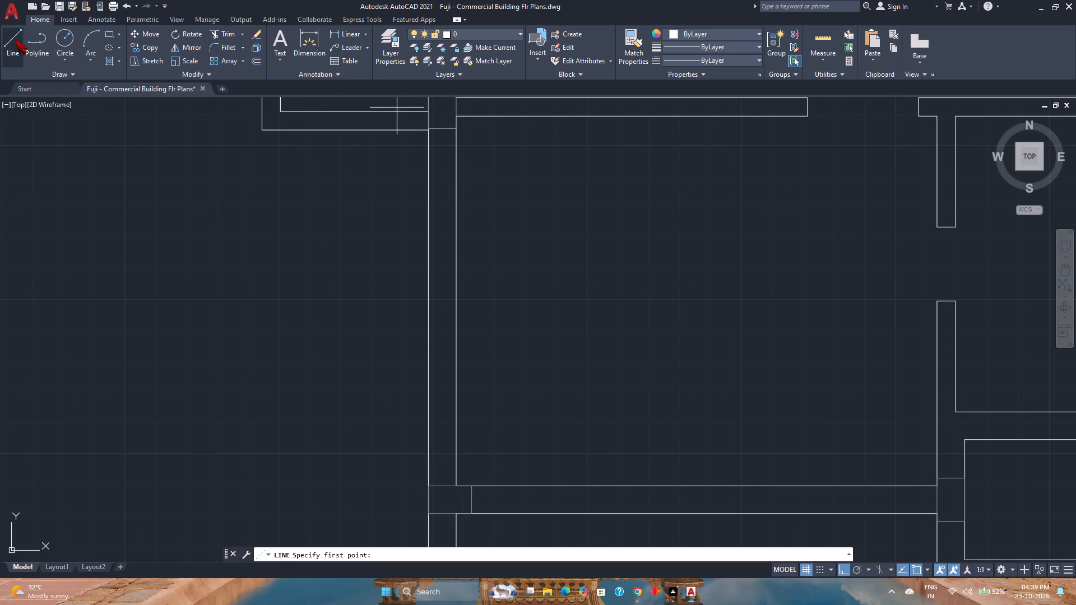
pyautogui.click(458, 301)
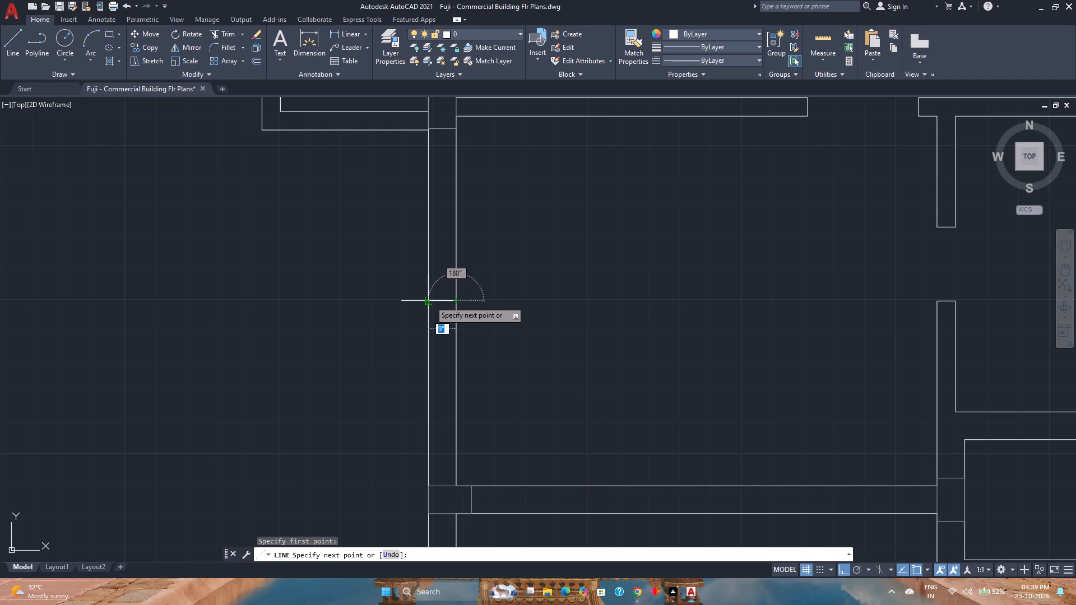
pyautogui.click(429, 301)
pyautogui.press('Escape')
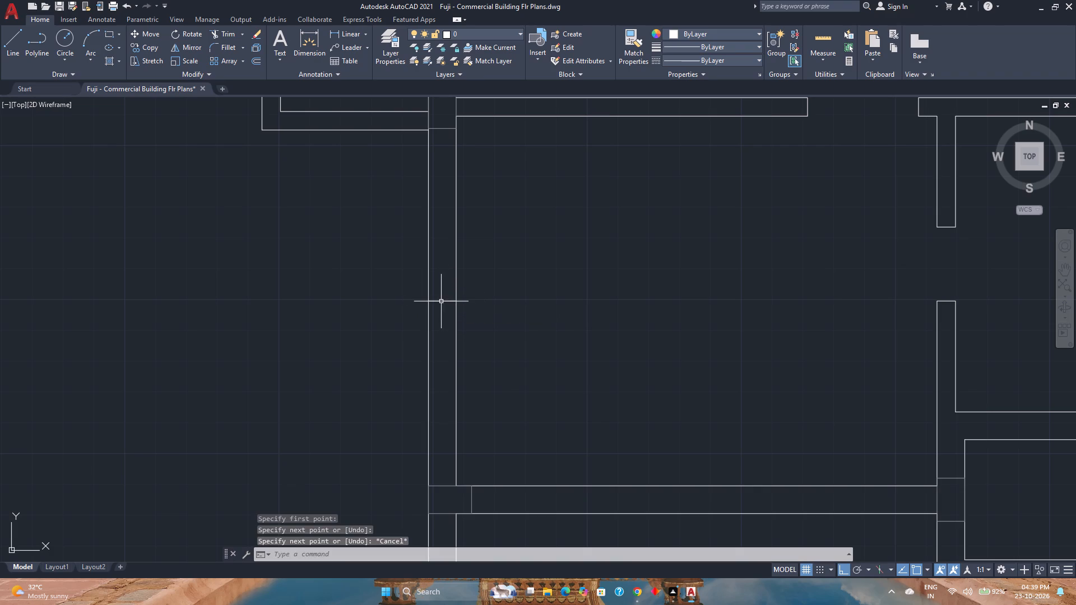
# Offset the line crossing the left outer wall by 3'6" both upward and downward.
pyautogui.click(256, 63)
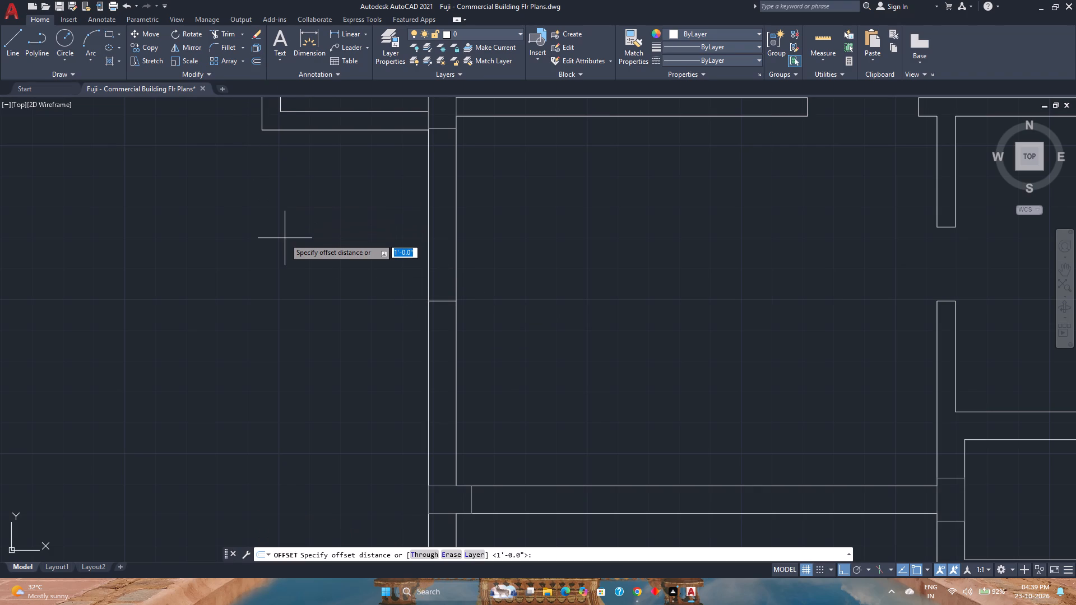
pyautogui.write("3'6")
pyautogui.hotkey('shift', '"')
pyautogui.press('Return')
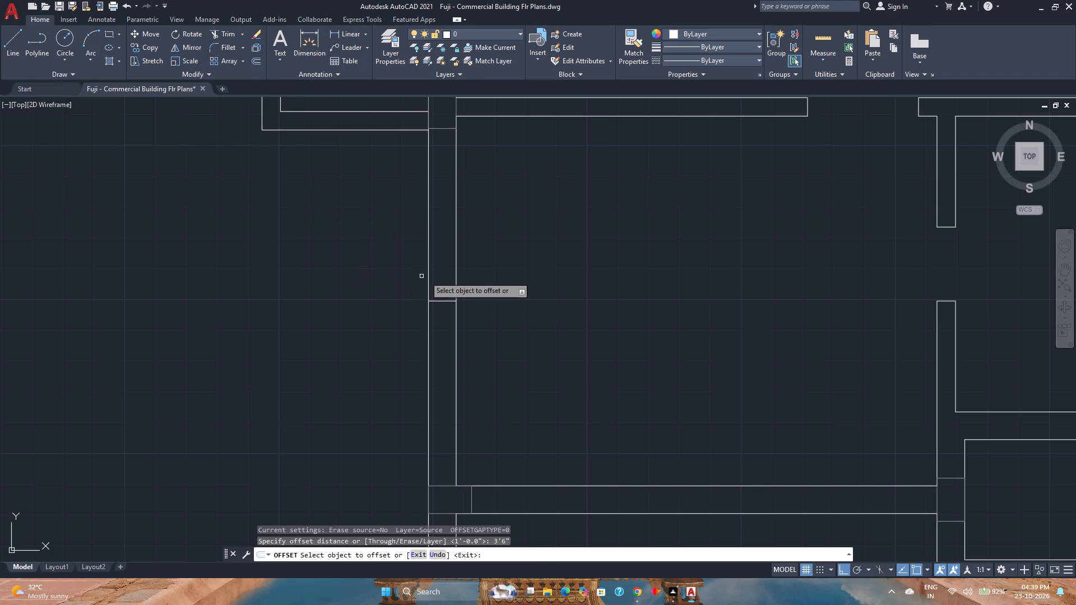
pyautogui.click(439, 300)
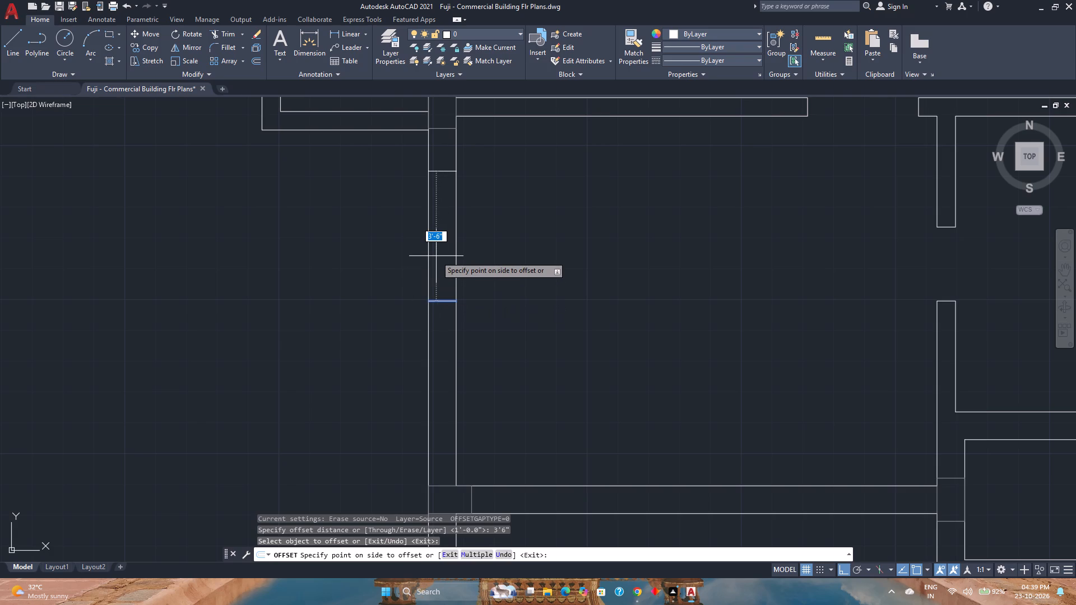
pyautogui.click(436, 256)
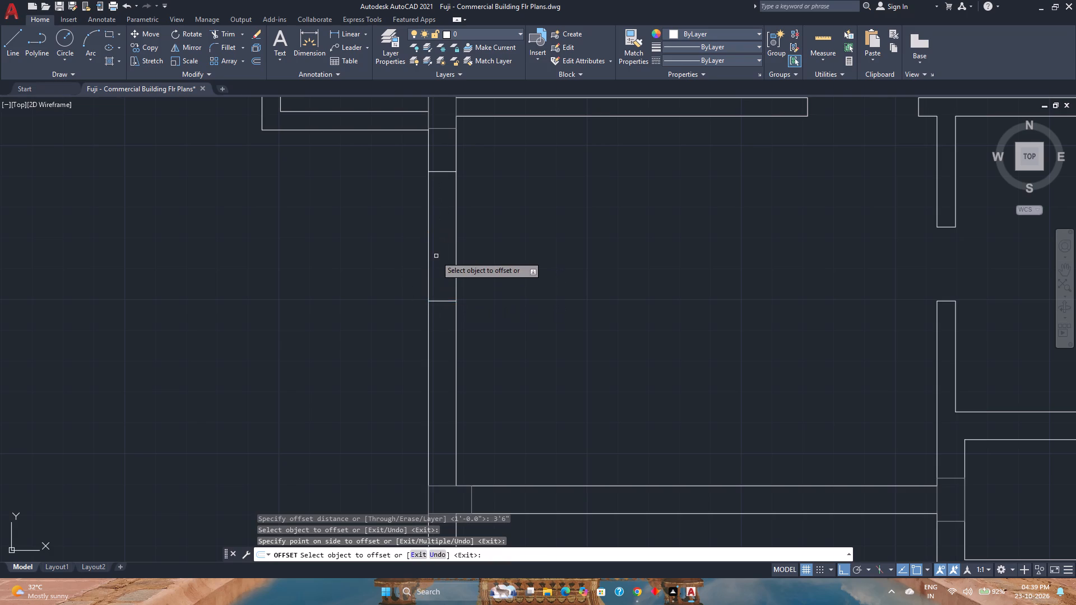
pyautogui.click(442, 300)
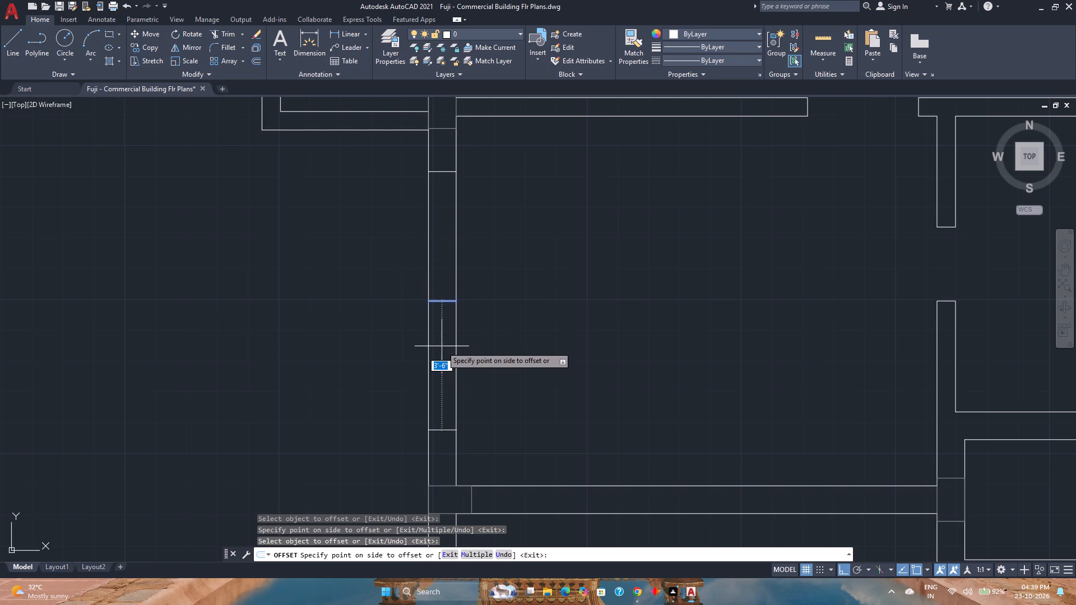
pyautogui.click(442, 346)
pyautogui.press('Escape')
# Erase the original midpoint line between the two offset lines in the left outer wall.
pyautogui.click(447, 317)
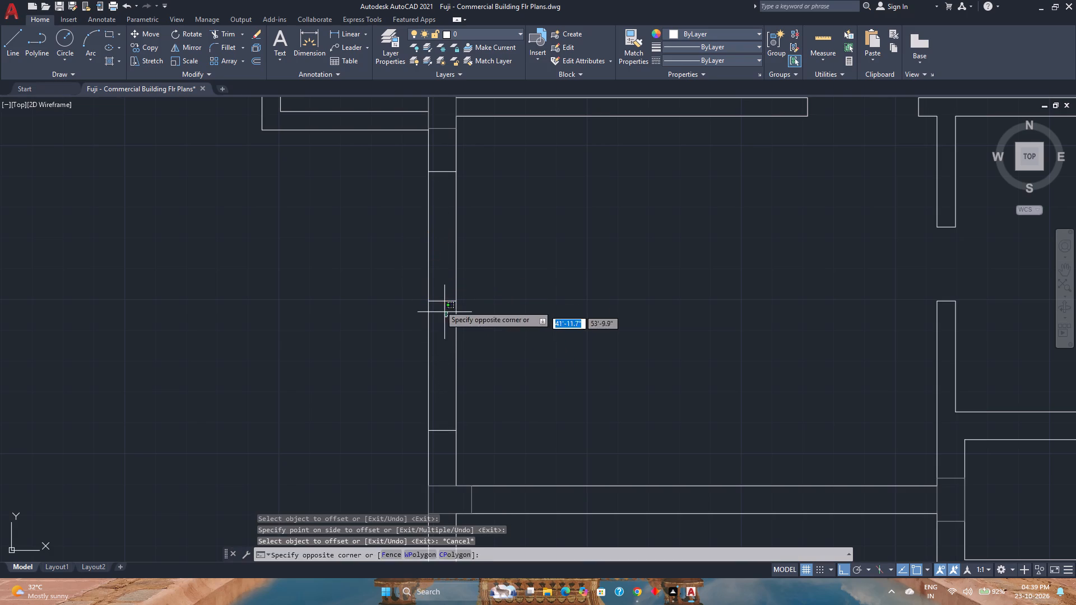
pyautogui.click(437, 297)
pyautogui.press('Delete')
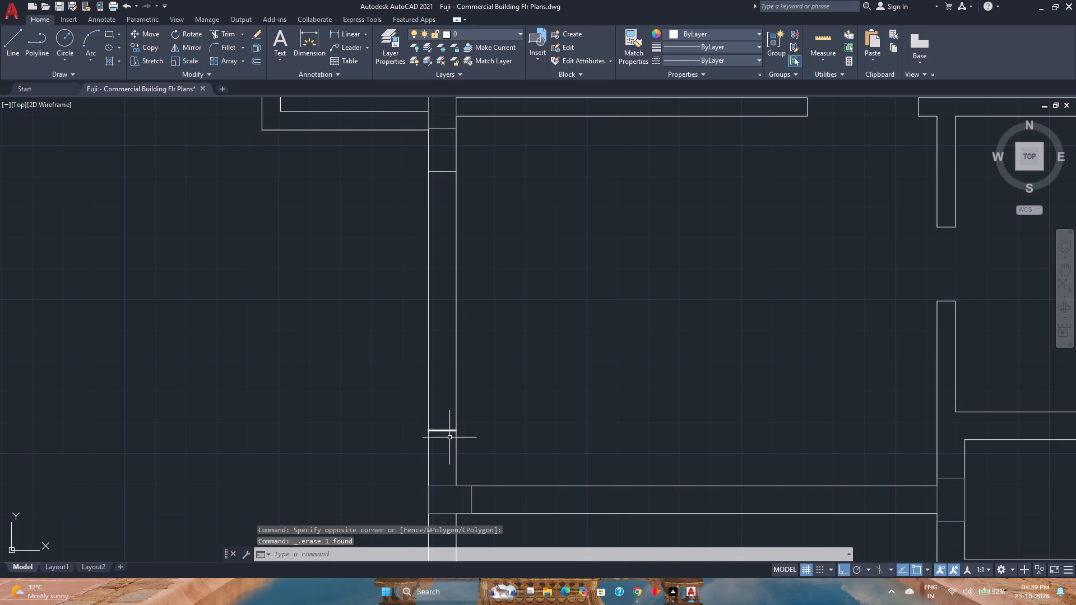
# Copy the two opening lines from the central partition corner down to the column corner at the lower end of the lower-left bay wall.
pyautogui.click(451, 437)
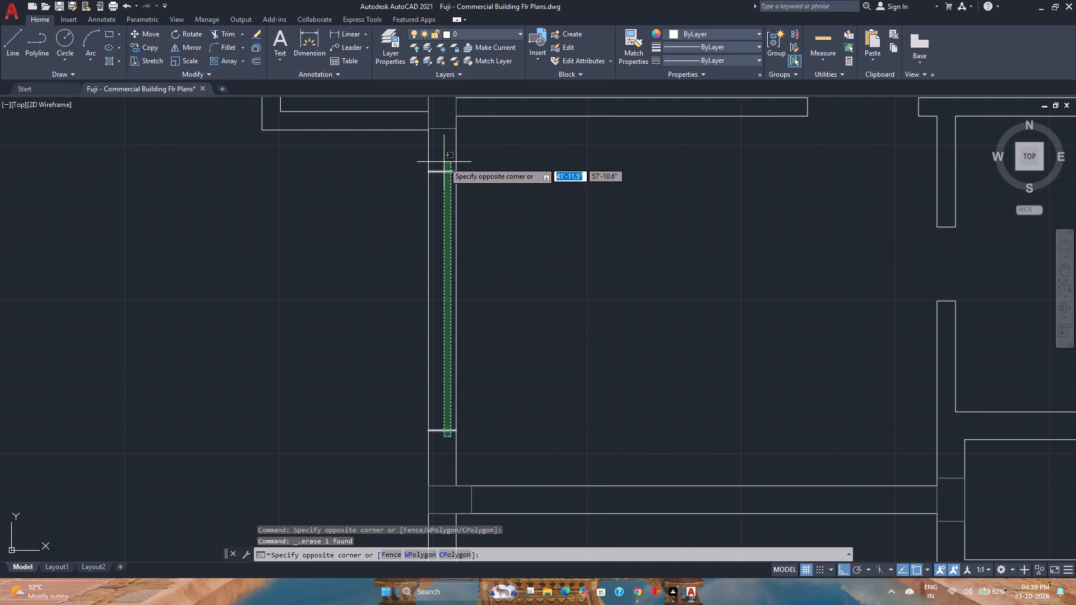
pyautogui.click(444, 162)
pyautogui.click(146, 48)
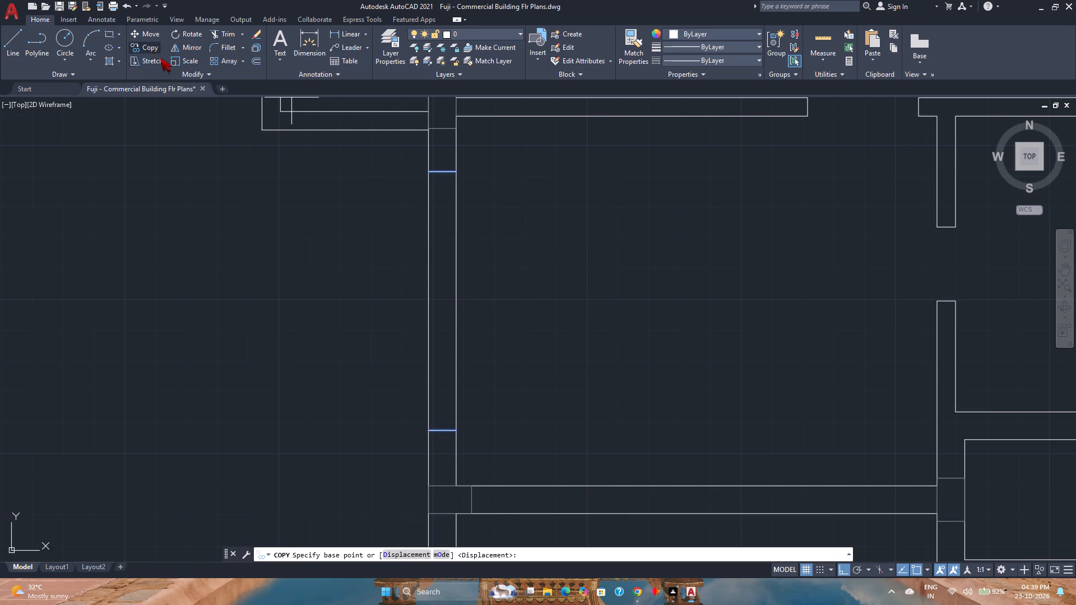
pyautogui.scroll(-2, 330, 167)
pyautogui.scroll(-2, 374, 295)
pyautogui.scroll(2, 372, 310)
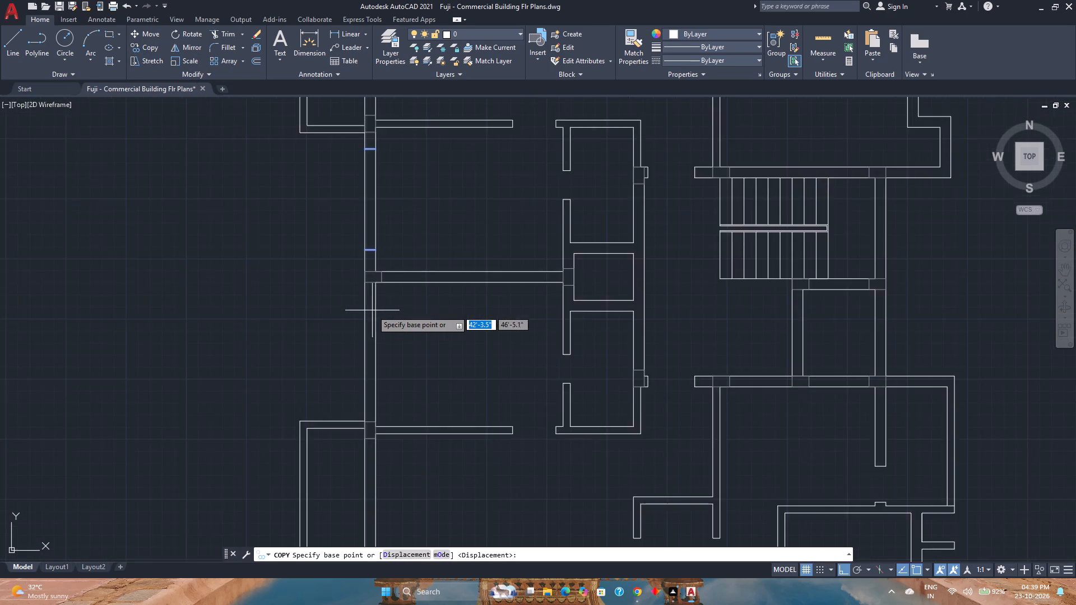
pyautogui.scroll(3, 369, 290)
pyautogui.click(390, 211)
pyautogui.scroll(-3, 390, 211)
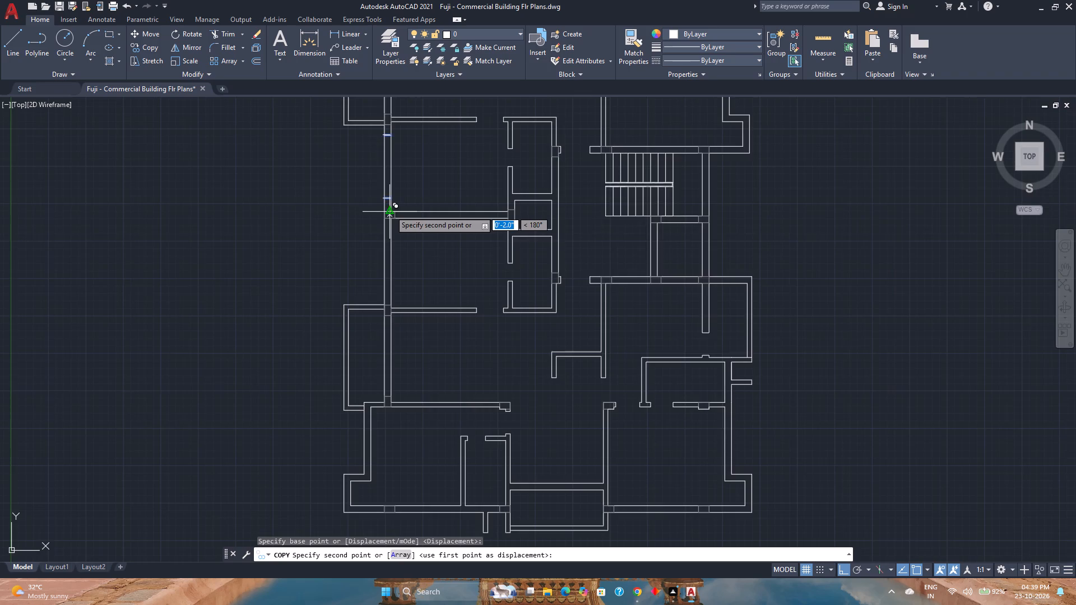
pyautogui.scroll(-2, 390, 211)
pyautogui.scroll(3, 387, 320)
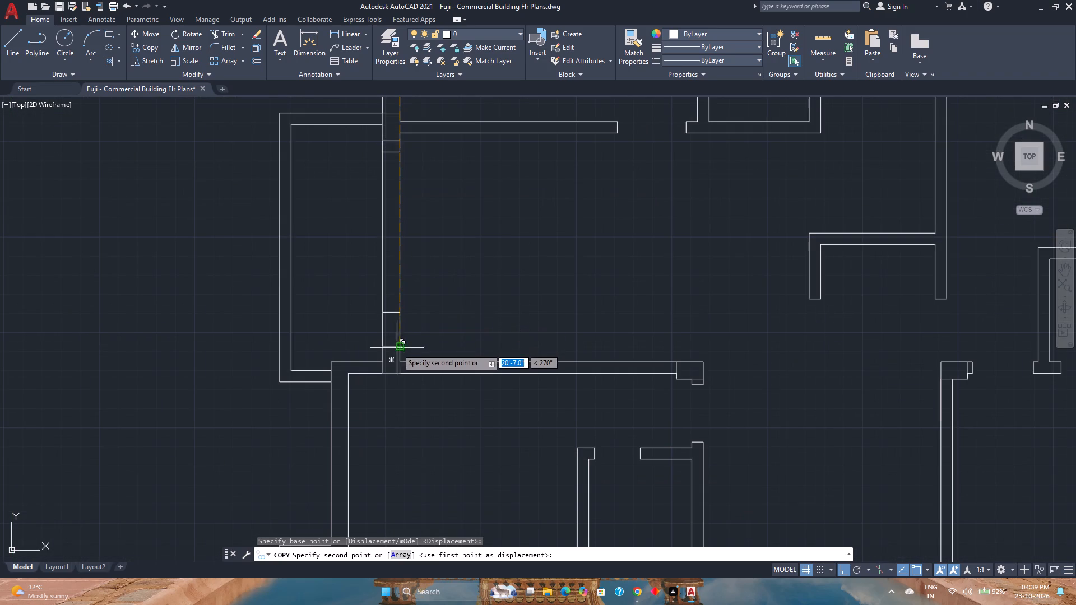
pyautogui.click(397, 348)
pyautogui.scroll(-4, 397, 348)
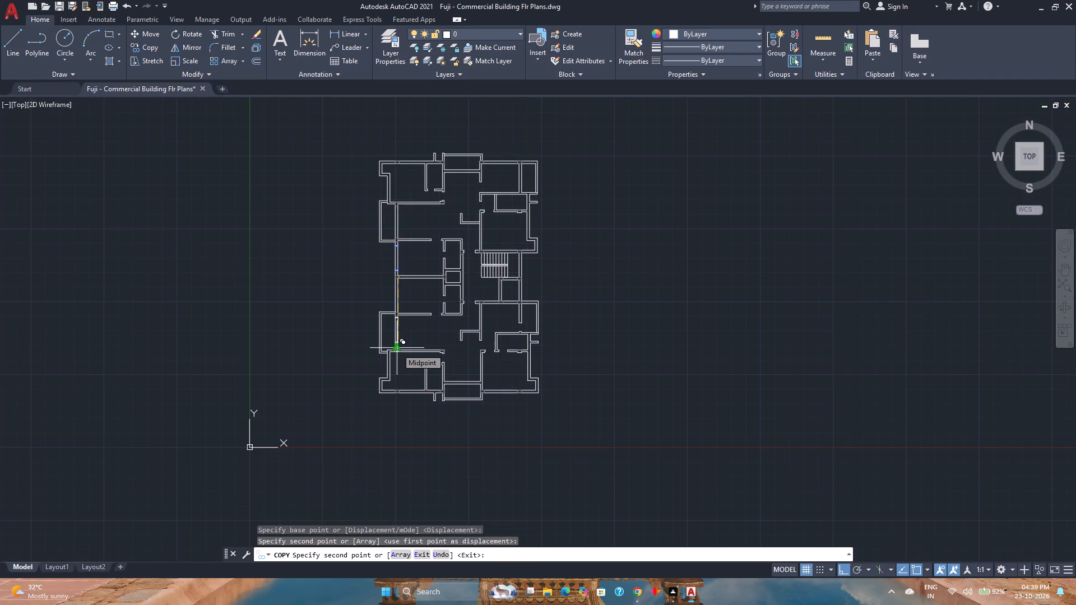
pyautogui.press('Escape')
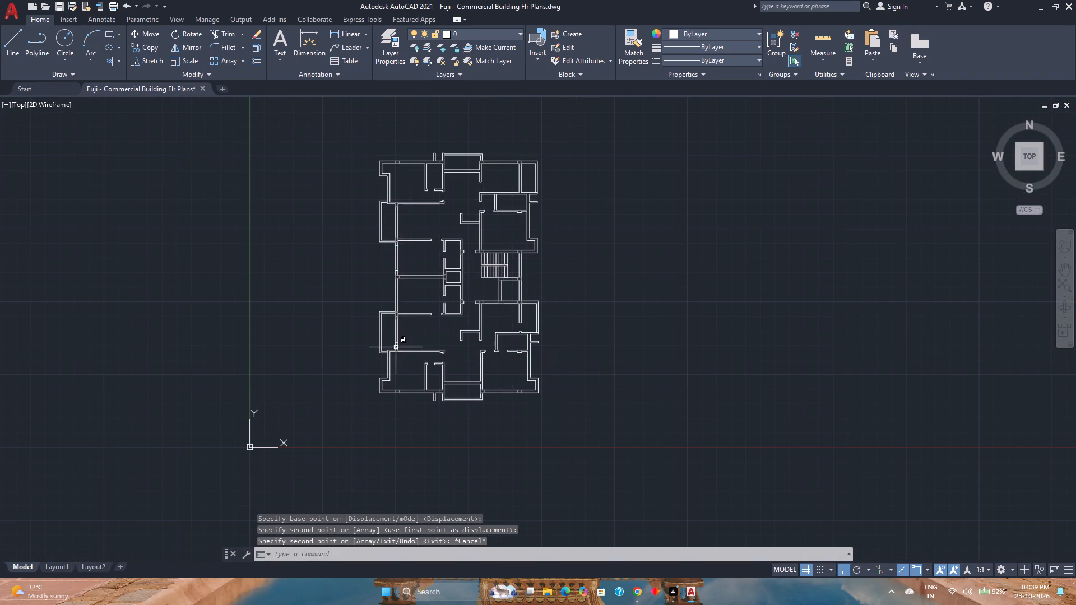
# Trim both wall lines between the copied opening lines to open the wall beside the lower-left bay.
pyautogui.scroll(2, 397, 343)
pyautogui.write('tr')
pyautogui.press('Return')
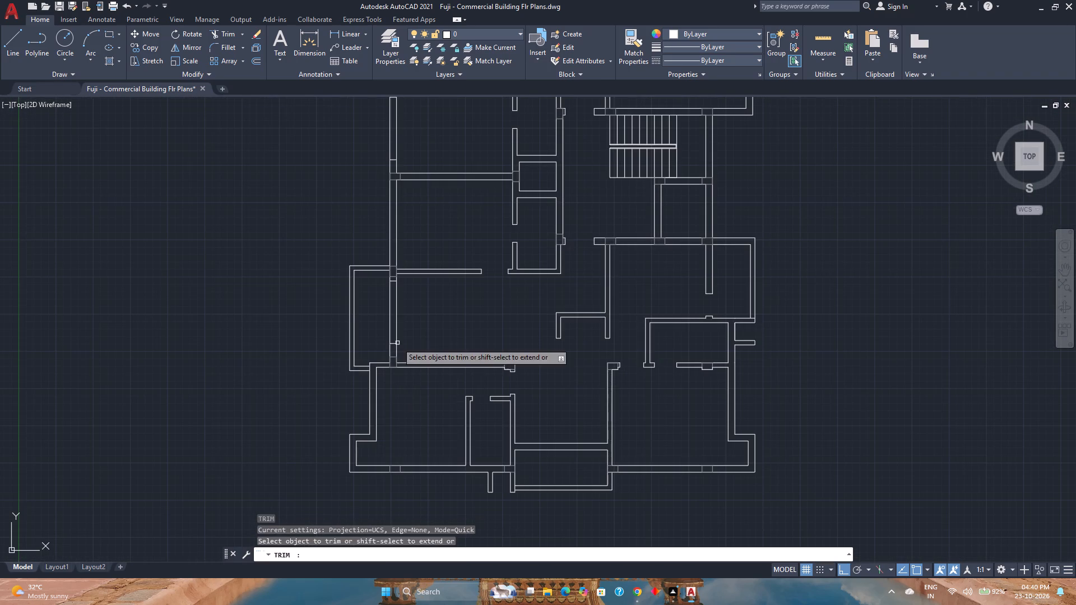
pyautogui.click(407, 324)
pyautogui.click(381, 318)
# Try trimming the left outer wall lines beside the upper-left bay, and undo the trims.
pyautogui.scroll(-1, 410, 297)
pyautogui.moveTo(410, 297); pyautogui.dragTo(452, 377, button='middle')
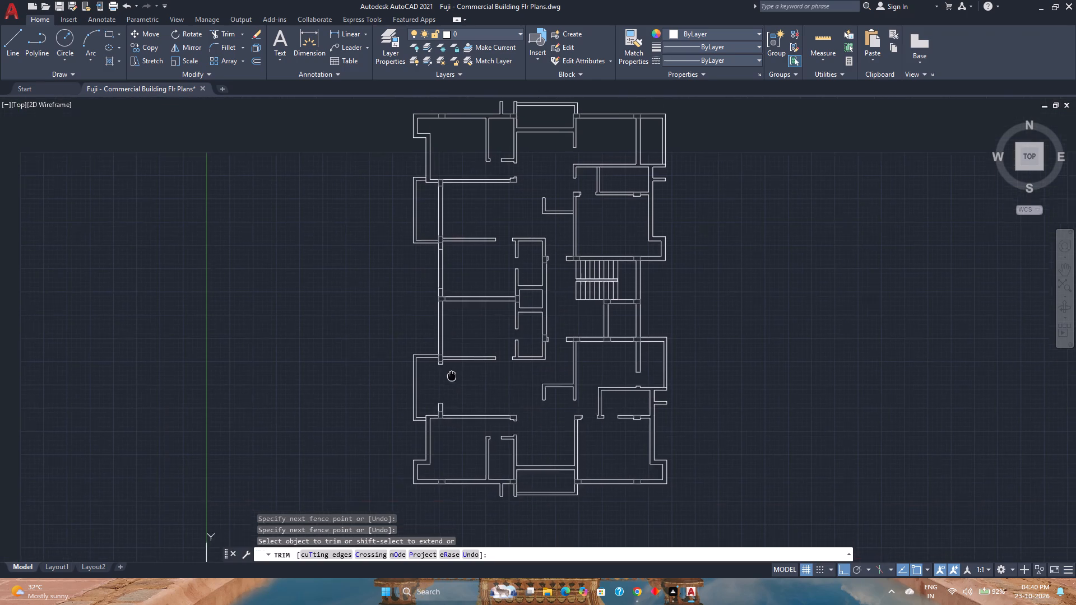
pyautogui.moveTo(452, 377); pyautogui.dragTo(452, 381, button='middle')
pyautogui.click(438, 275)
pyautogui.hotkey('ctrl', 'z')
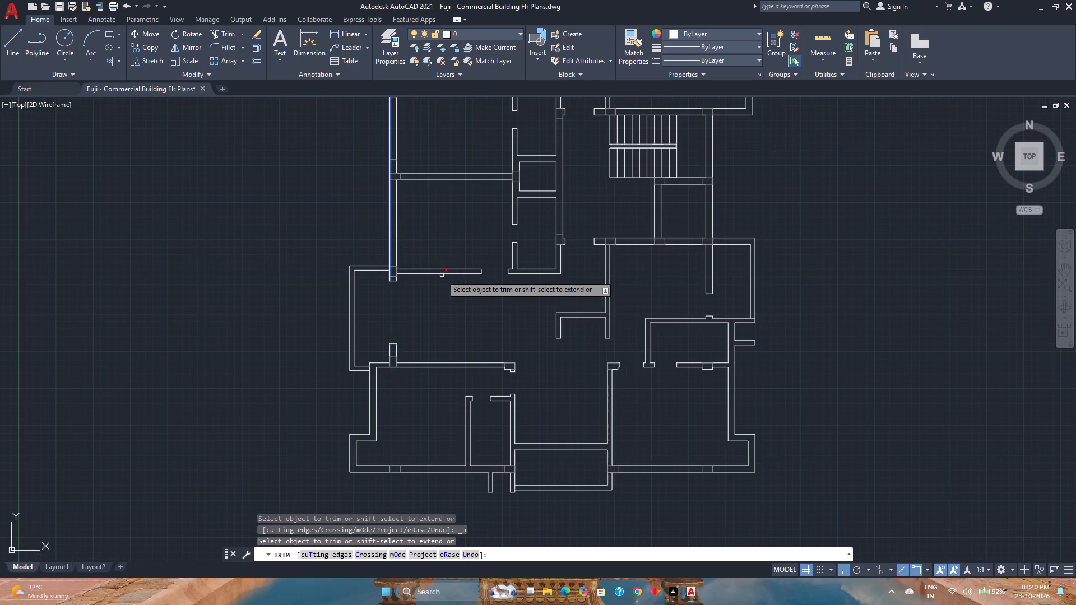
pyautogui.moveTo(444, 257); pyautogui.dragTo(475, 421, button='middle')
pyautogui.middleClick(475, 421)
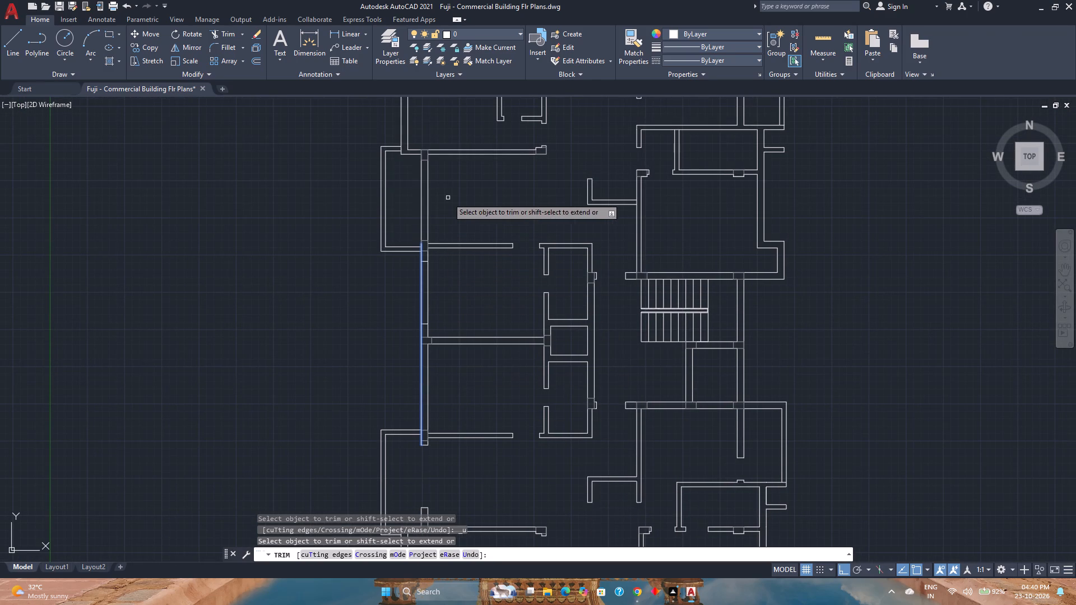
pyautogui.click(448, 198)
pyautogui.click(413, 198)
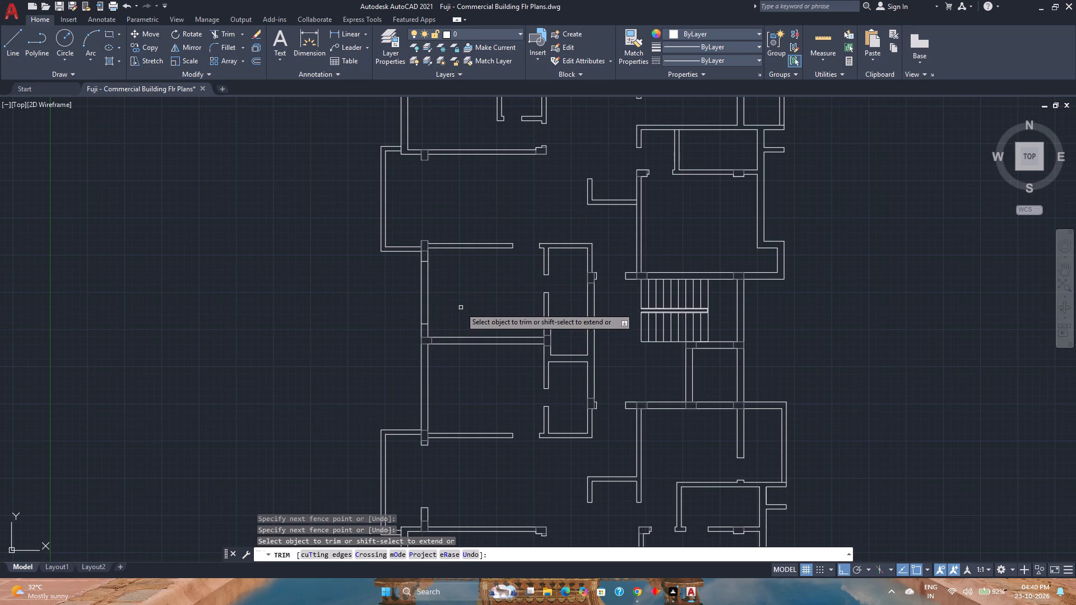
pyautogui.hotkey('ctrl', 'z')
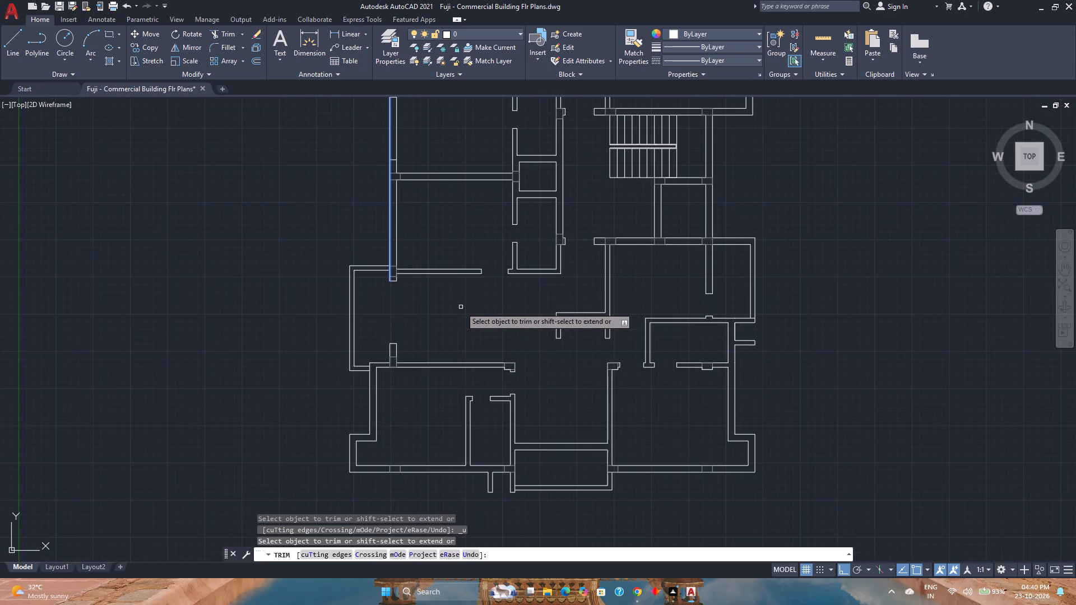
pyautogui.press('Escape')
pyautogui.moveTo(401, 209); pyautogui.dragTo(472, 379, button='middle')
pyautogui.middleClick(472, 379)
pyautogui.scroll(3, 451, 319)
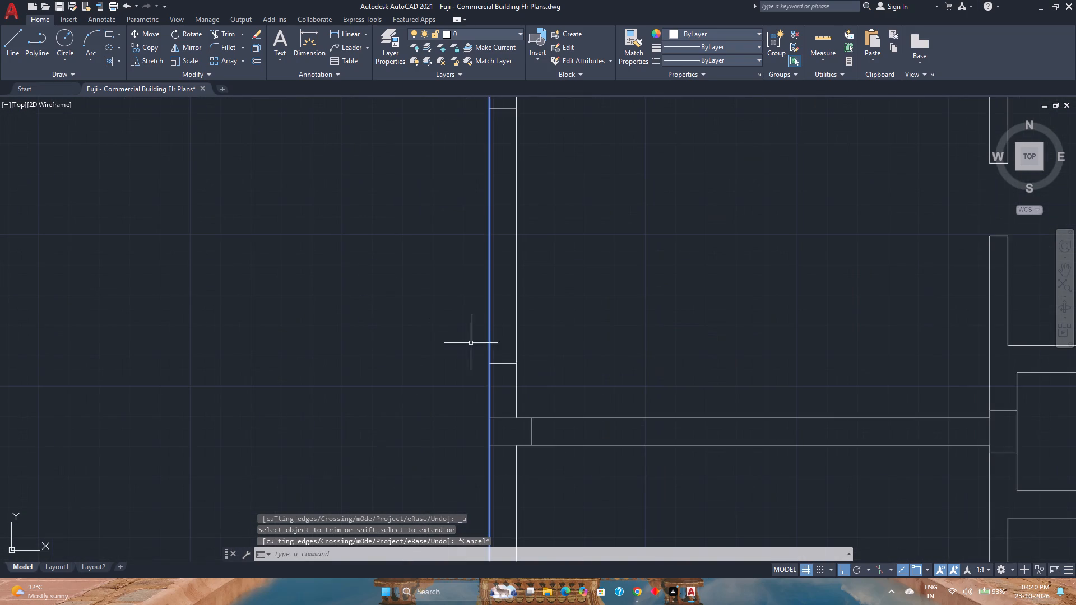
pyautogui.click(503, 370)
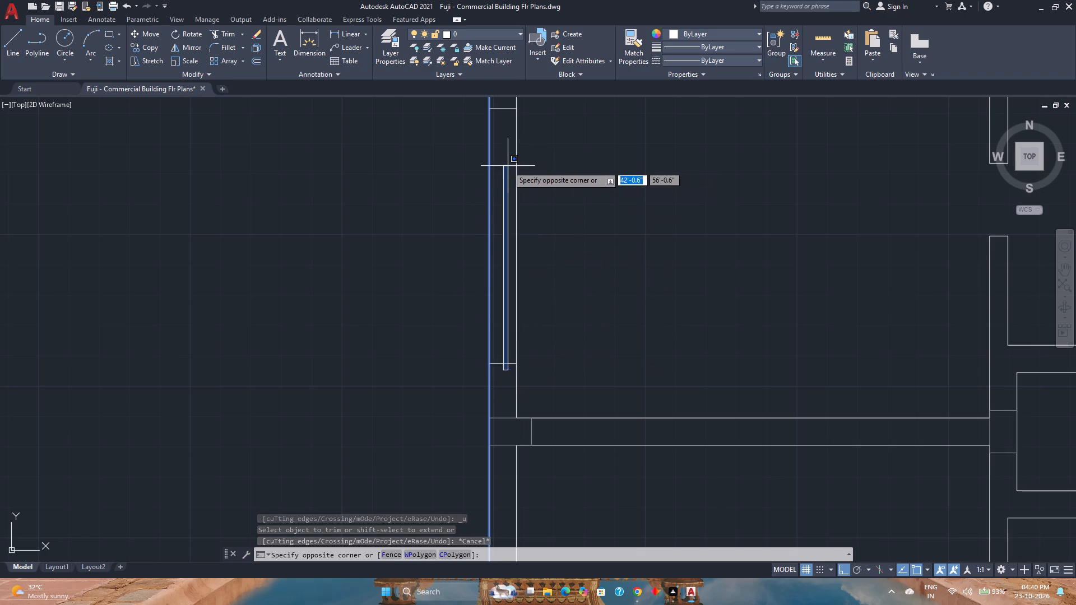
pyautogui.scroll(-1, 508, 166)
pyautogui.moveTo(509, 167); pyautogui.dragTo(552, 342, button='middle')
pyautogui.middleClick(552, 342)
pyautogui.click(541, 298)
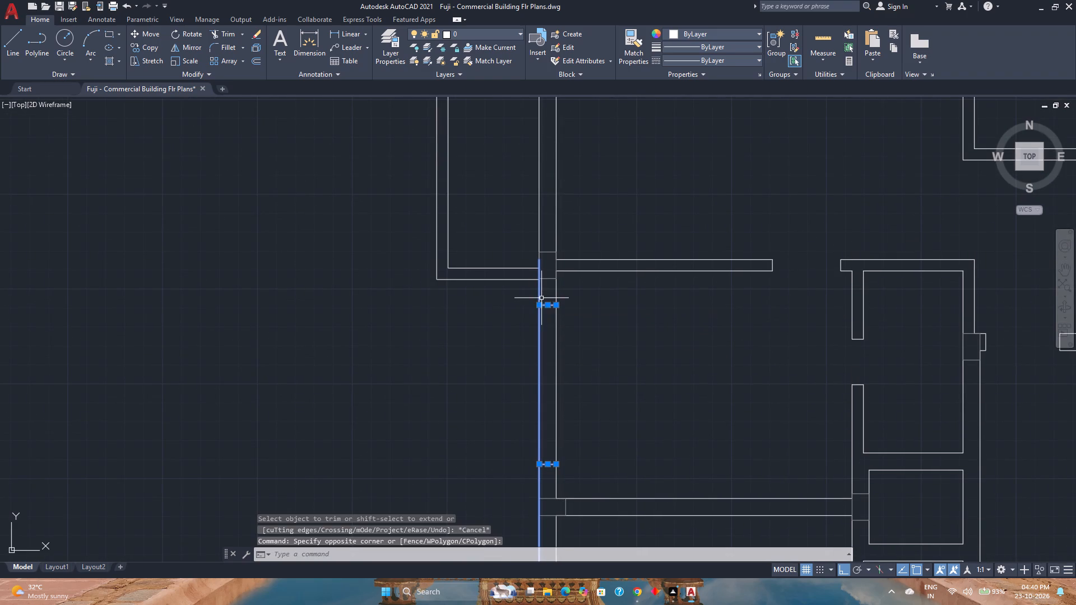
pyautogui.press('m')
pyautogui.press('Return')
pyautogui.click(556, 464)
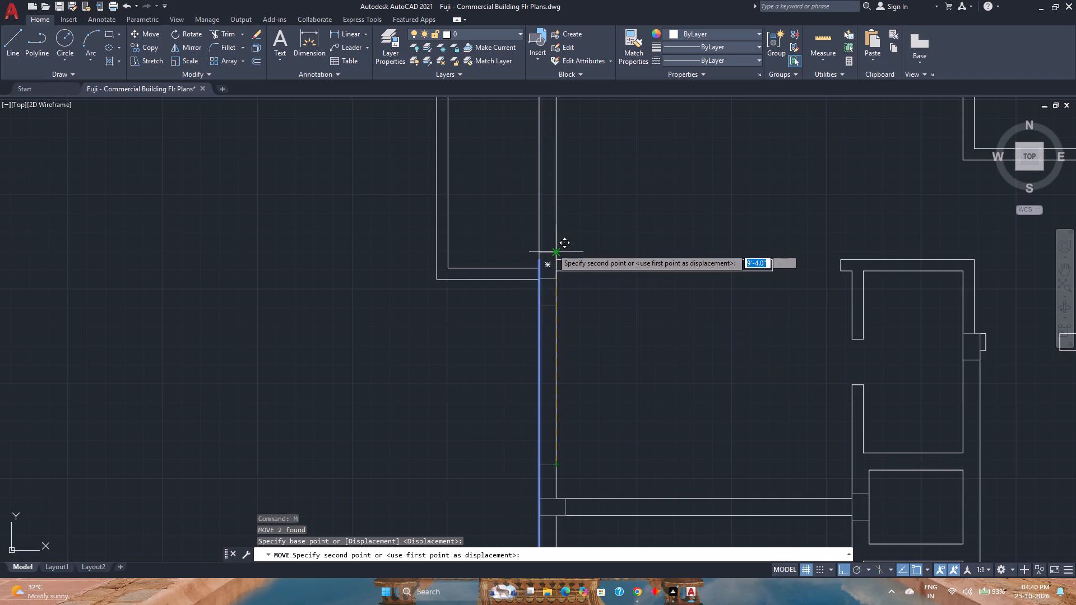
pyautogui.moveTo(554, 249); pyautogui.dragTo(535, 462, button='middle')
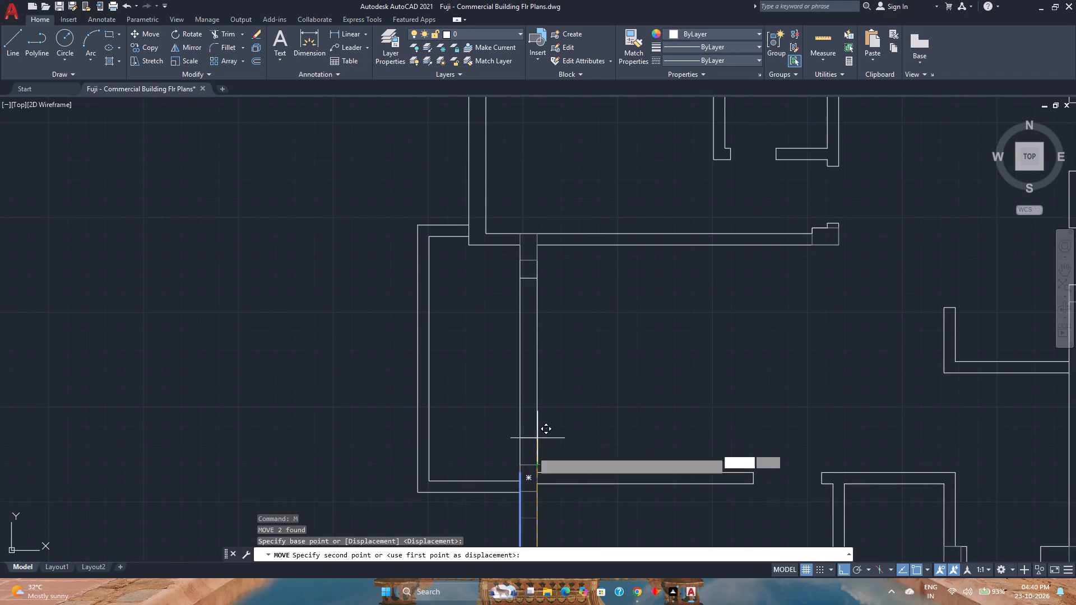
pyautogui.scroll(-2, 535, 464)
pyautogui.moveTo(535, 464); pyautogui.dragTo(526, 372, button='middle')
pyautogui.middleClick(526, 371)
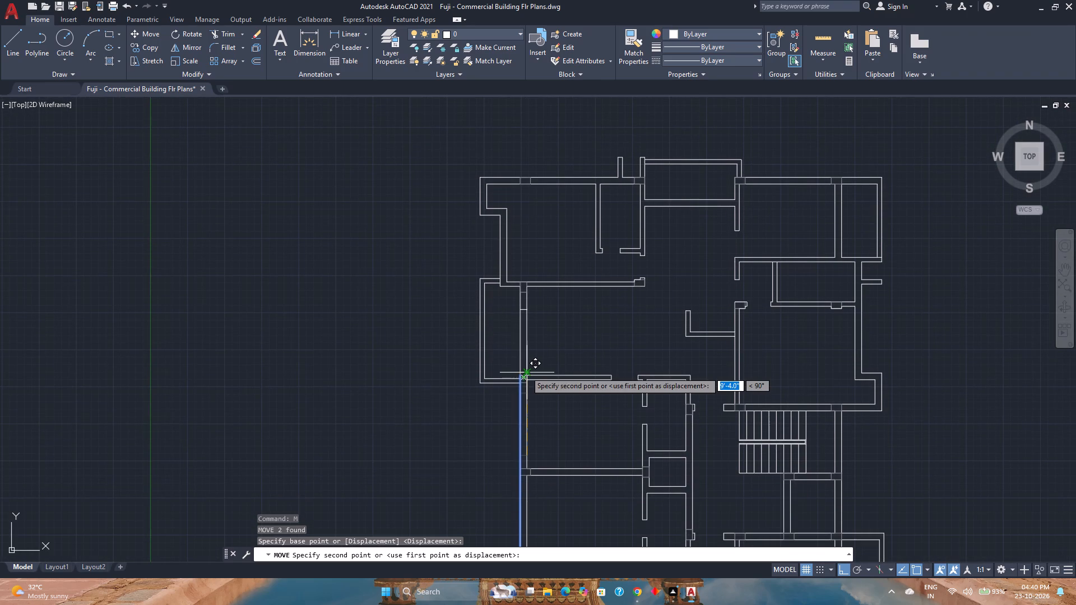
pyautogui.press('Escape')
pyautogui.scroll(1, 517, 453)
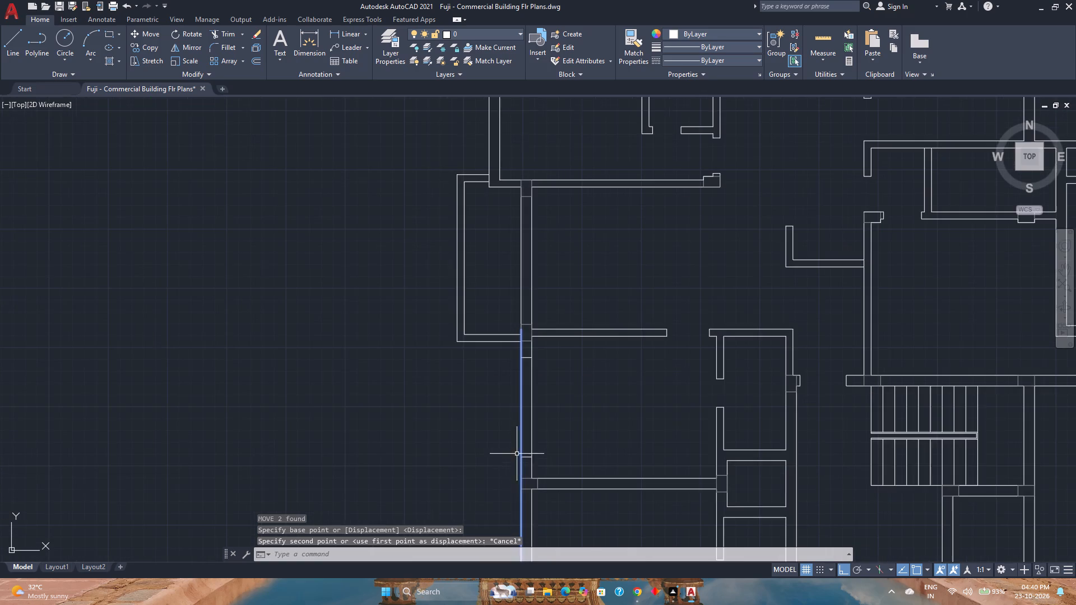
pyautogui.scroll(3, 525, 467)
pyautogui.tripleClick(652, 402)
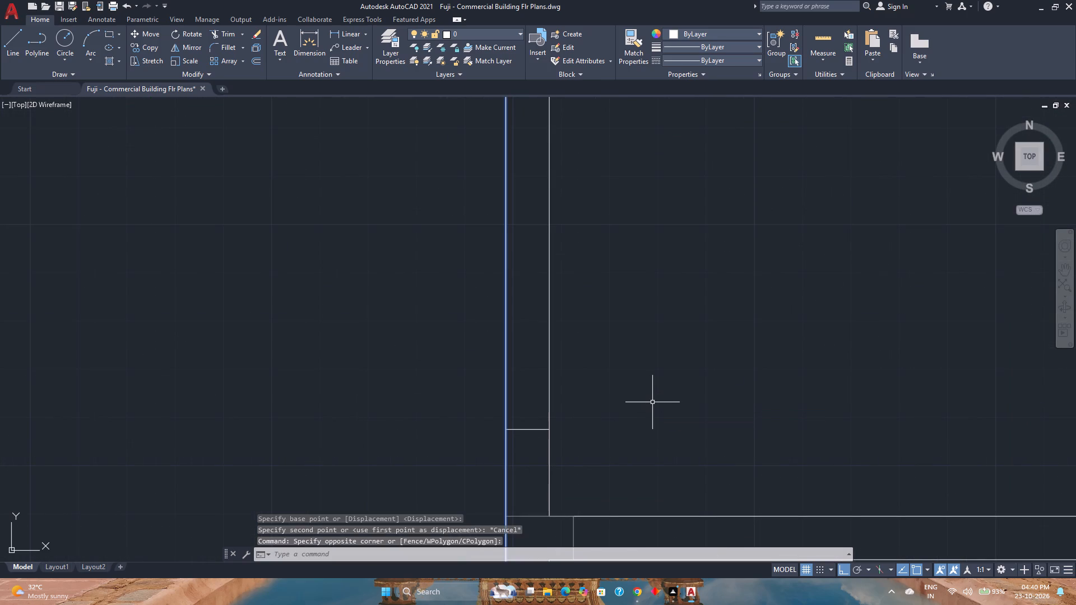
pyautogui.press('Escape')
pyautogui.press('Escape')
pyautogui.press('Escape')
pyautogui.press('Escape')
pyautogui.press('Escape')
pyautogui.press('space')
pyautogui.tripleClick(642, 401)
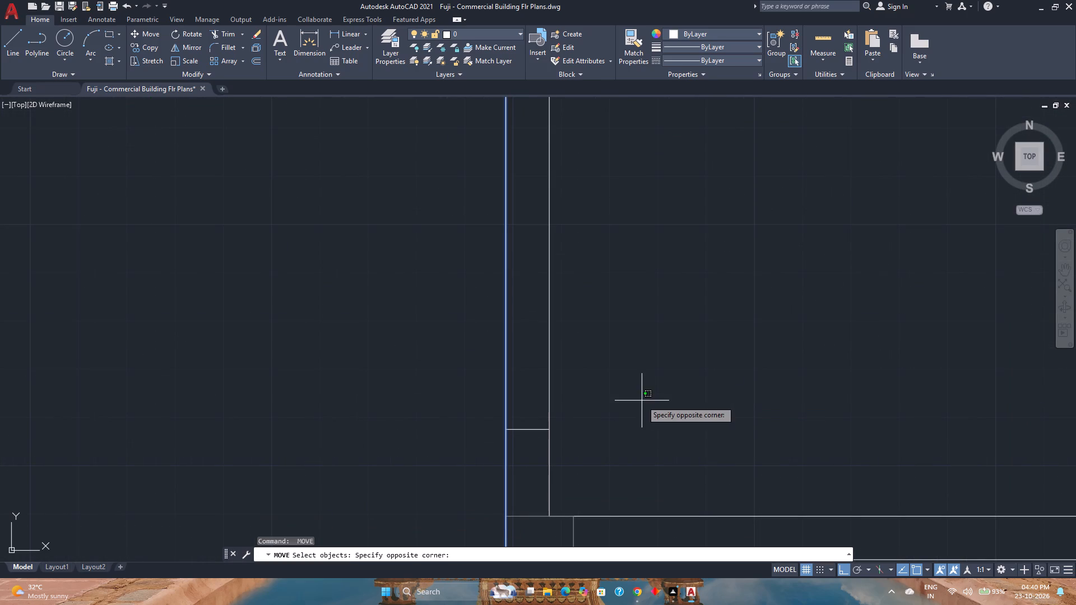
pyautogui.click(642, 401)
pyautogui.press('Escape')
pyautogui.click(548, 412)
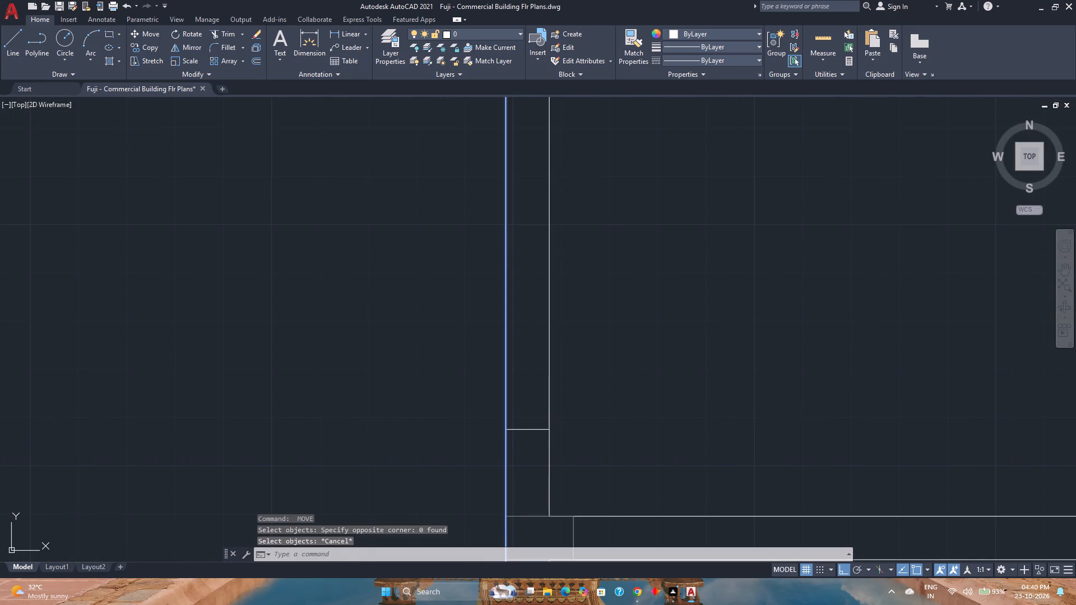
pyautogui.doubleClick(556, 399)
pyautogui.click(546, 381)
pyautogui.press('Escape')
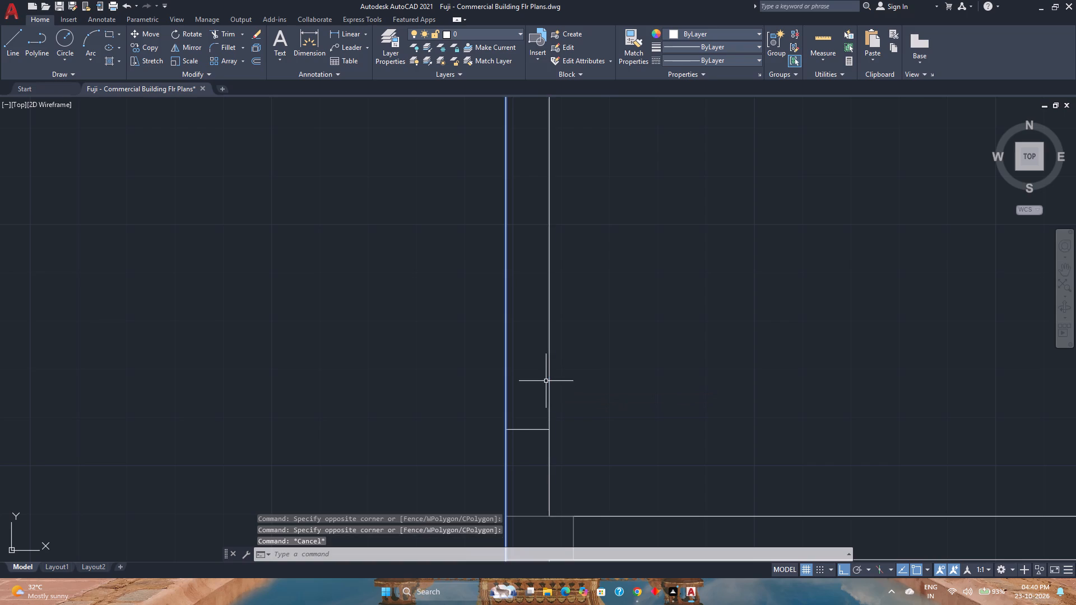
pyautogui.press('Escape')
# Copy the two opening lines from the central partition corner up to the column corner at the lower end of the upper-left bay wall.
pyautogui.click(538, 435)
pyautogui.scroll(-3, 535, 393)
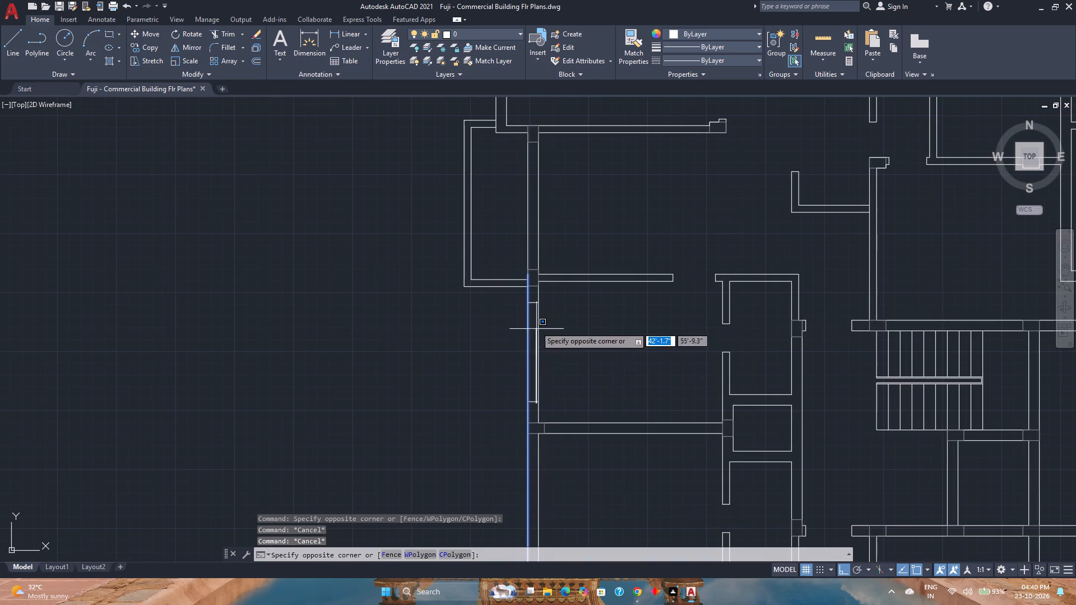
pyautogui.click(531, 301)
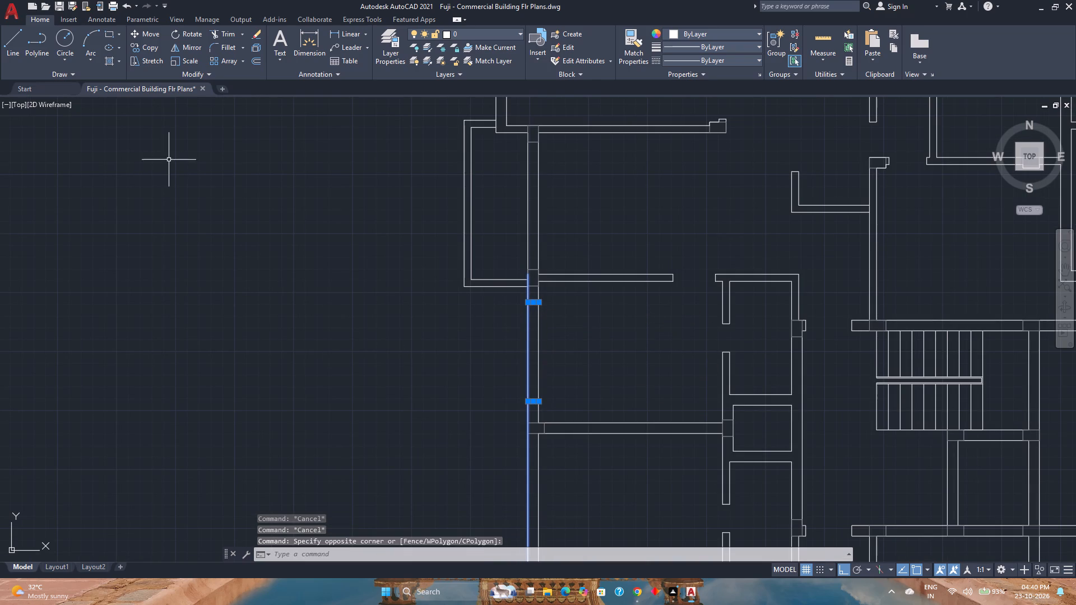
pyautogui.click(149, 45)
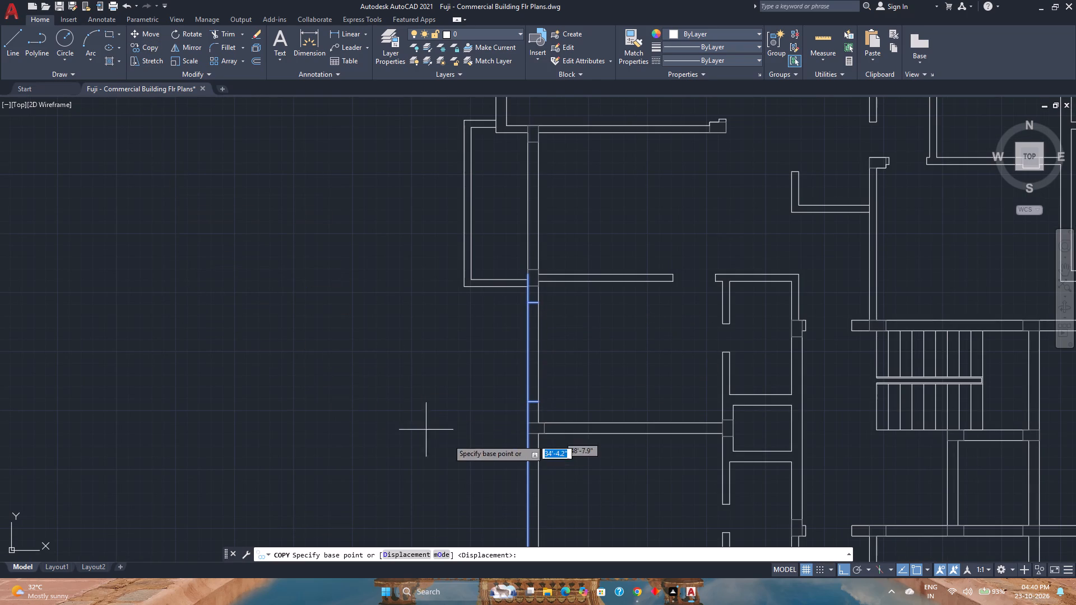
pyautogui.scroll(3, 541, 425)
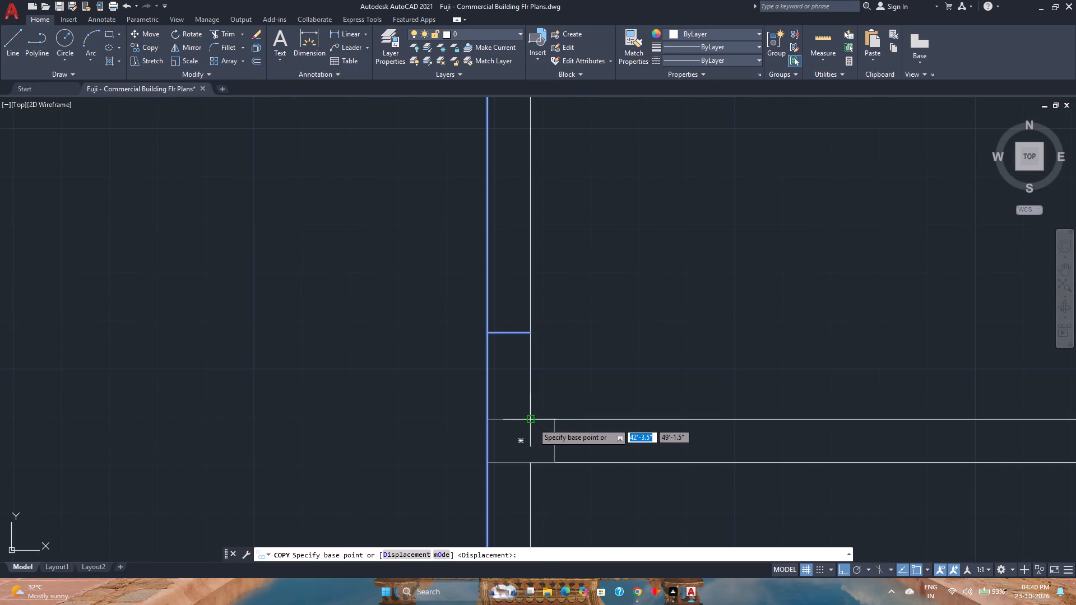
pyautogui.click(533, 423)
pyautogui.scroll(-3, 533, 423)
pyautogui.scroll(1, 534, 277)
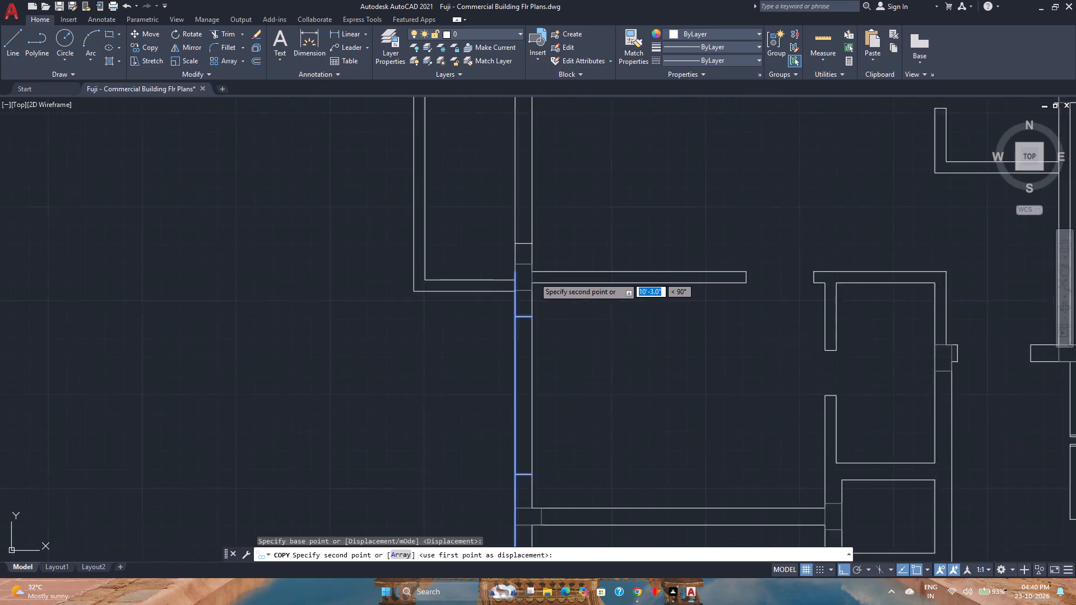
pyautogui.scroll(1, 534, 277)
pyautogui.click(533, 267)
pyautogui.scroll(-3, 533, 267)
pyautogui.press('Escape')
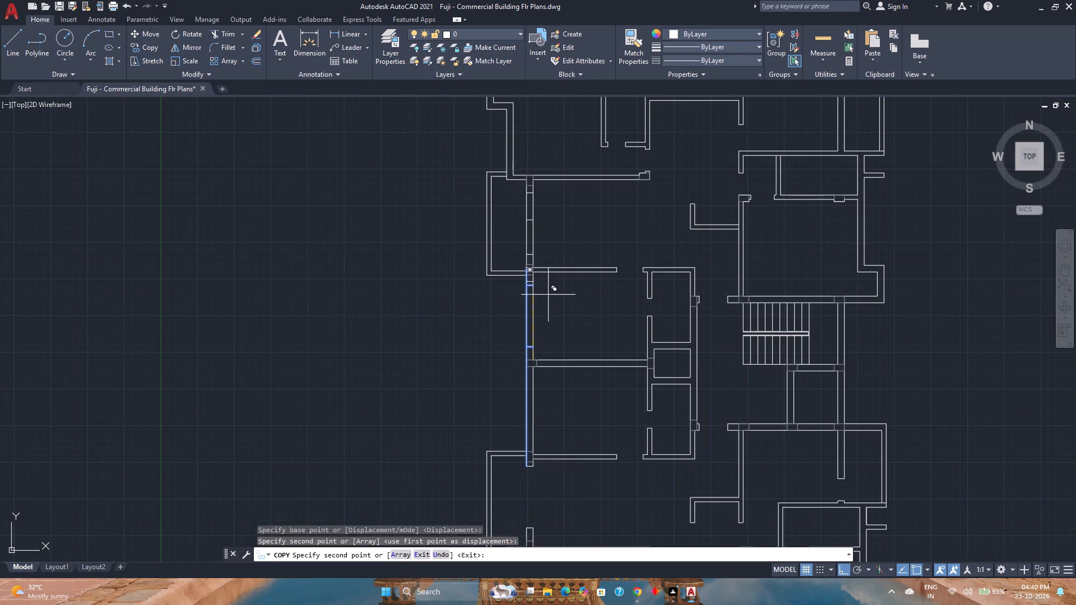
# Erase the two original opening lines in the left outer wall of the room just above the central partition.
pyautogui.scroll(1, 548, 246)
pyautogui.moveTo(548, 246); pyautogui.dragTo(571, 323, button='middle')
pyautogui.middleClick(572, 324)
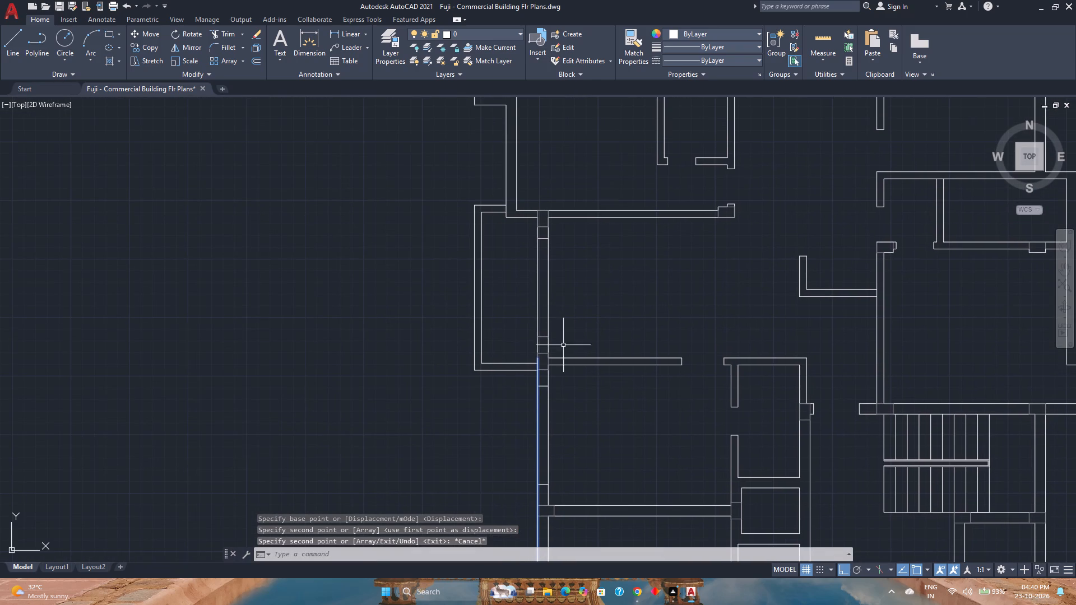
pyautogui.click(543, 387)
pyautogui.press('Delete')
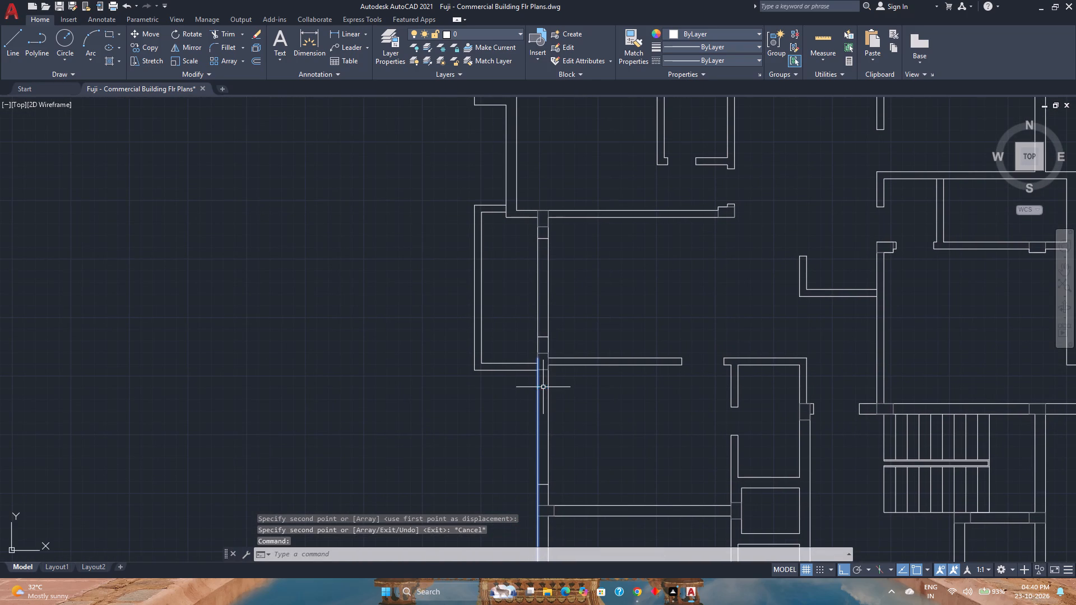
pyautogui.click(545, 486)
pyautogui.press('Delete')
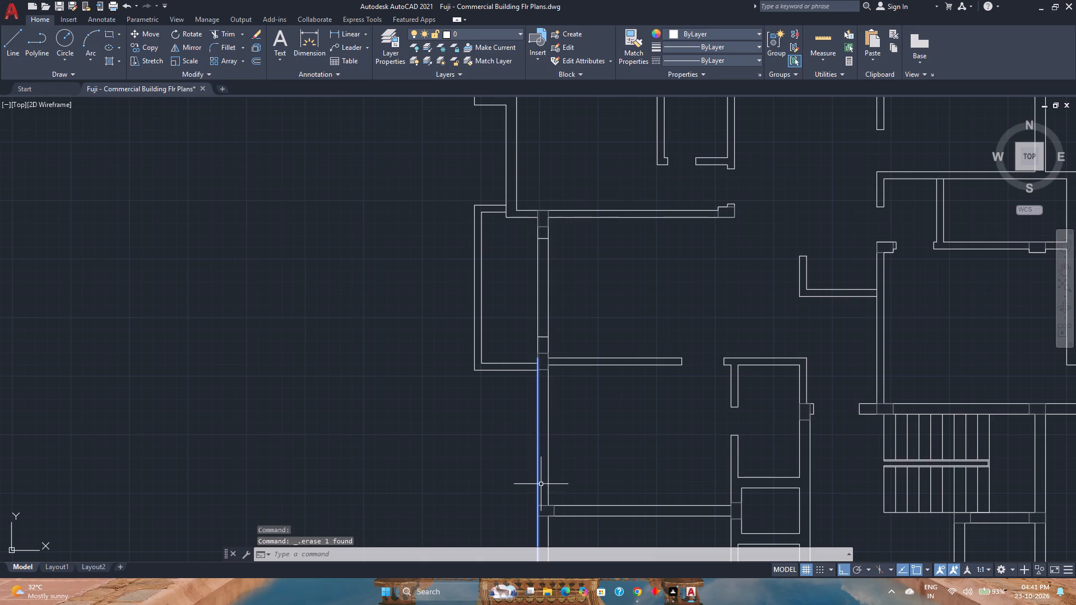
# Trim both wall lines between the copied opening lines to open the wall beside the upper-left bay.
pyautogui.press('t')
pyautogui.press('r')
pyautogui.press('Return')
pyautogui.click(589, 294)
pyautogui.click(511, 293)
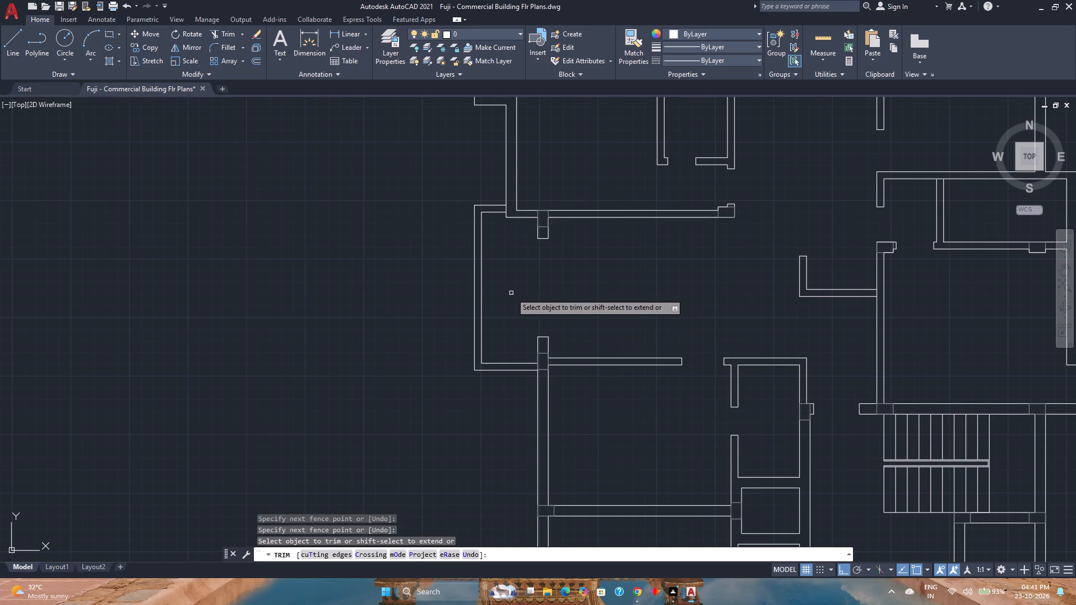
# Copy the two opening lines from the lower-right small room's bottom wall to the matching partition corner in the upper-right small room's bottom wall.
pyautogui.press('Escape')
pyautogui.scroll(-1, 534, 396)
pyautogui.scroll(1, 550, 384)
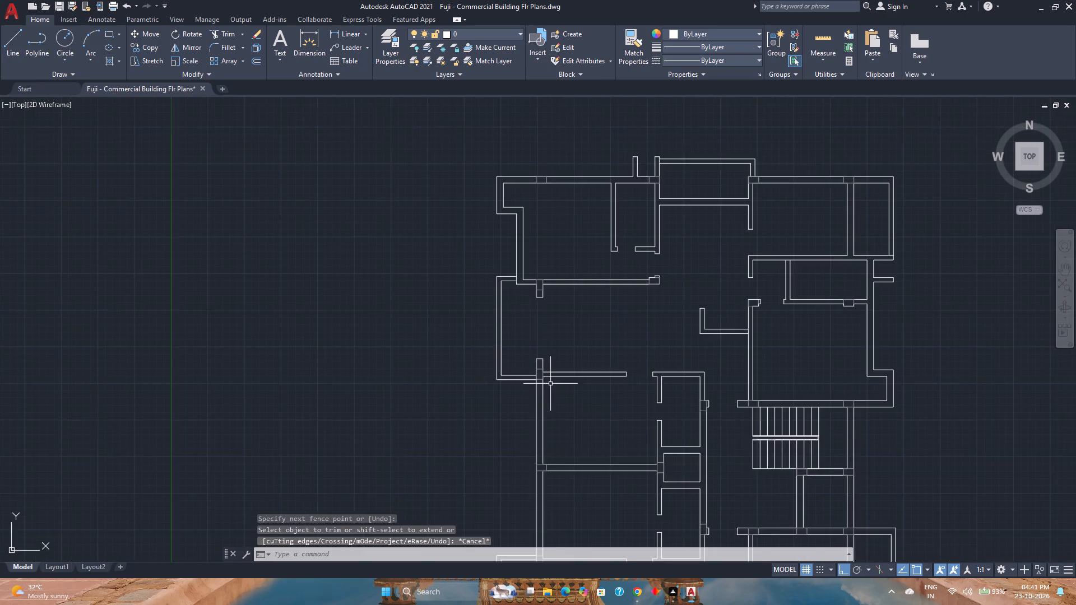
pyautogui.scroll(2, 550, 384)
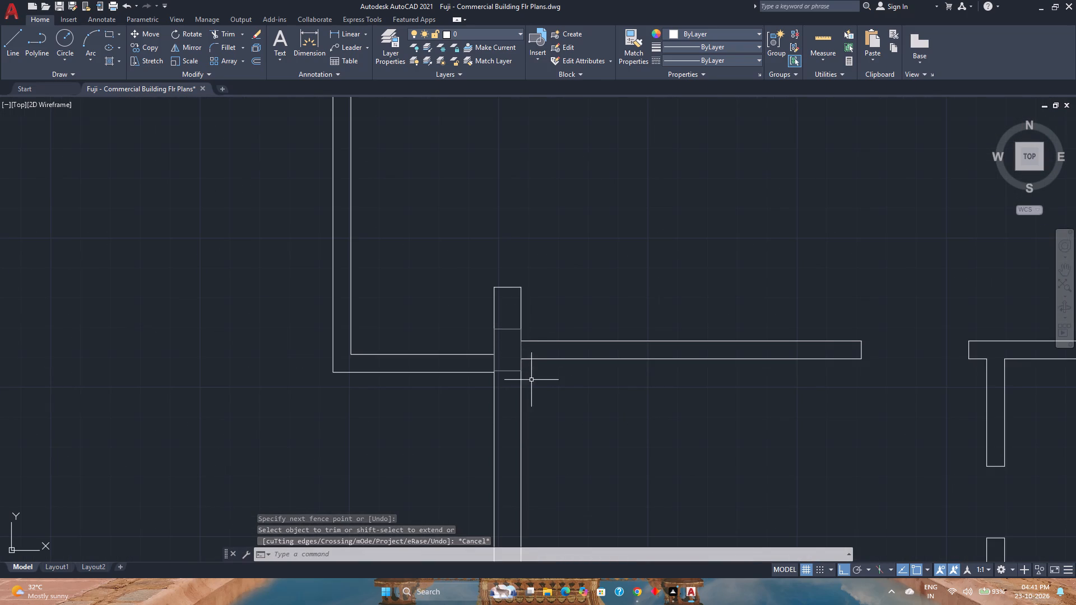
pyautogui.scroll(-4, 530, 385)
pyautogui.moveTo(545, 422); pyautogui.dragTo(513, 397, button='middle')
pyautogui.middleClick(513, 397)
pyautogui.middleClick(513, 397)
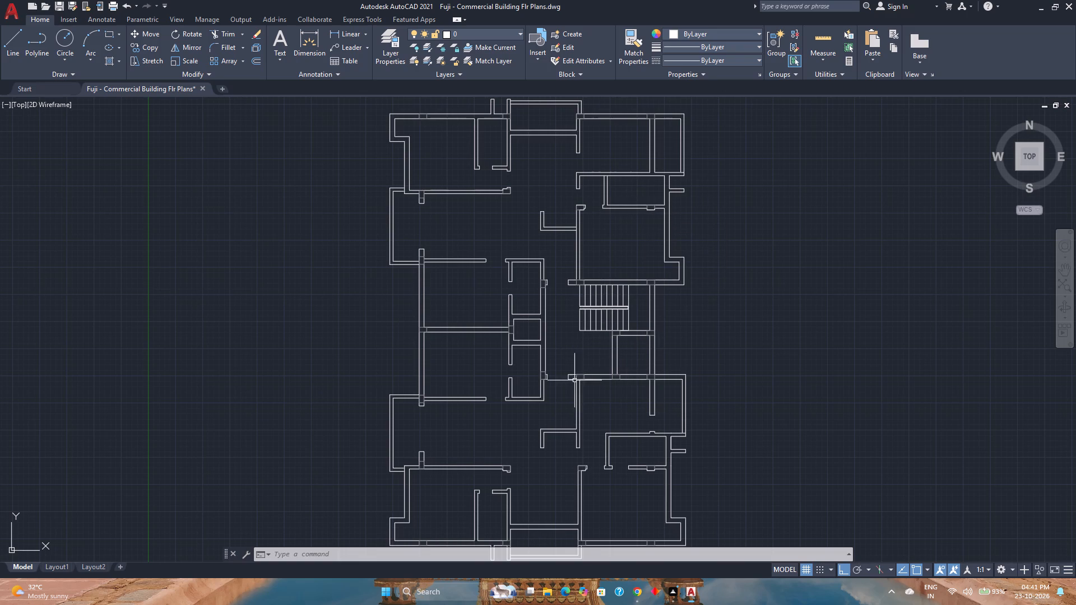
pyautogui.scroll(5, 621, 487)
pyautogui.click(682, 430)
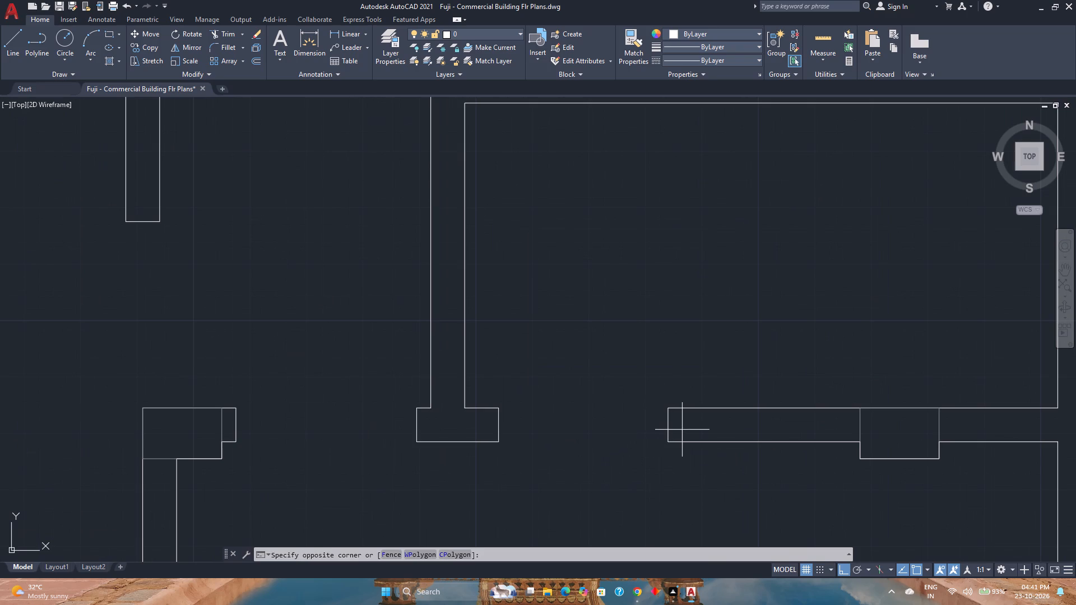
pyautogui.click(487, 418)
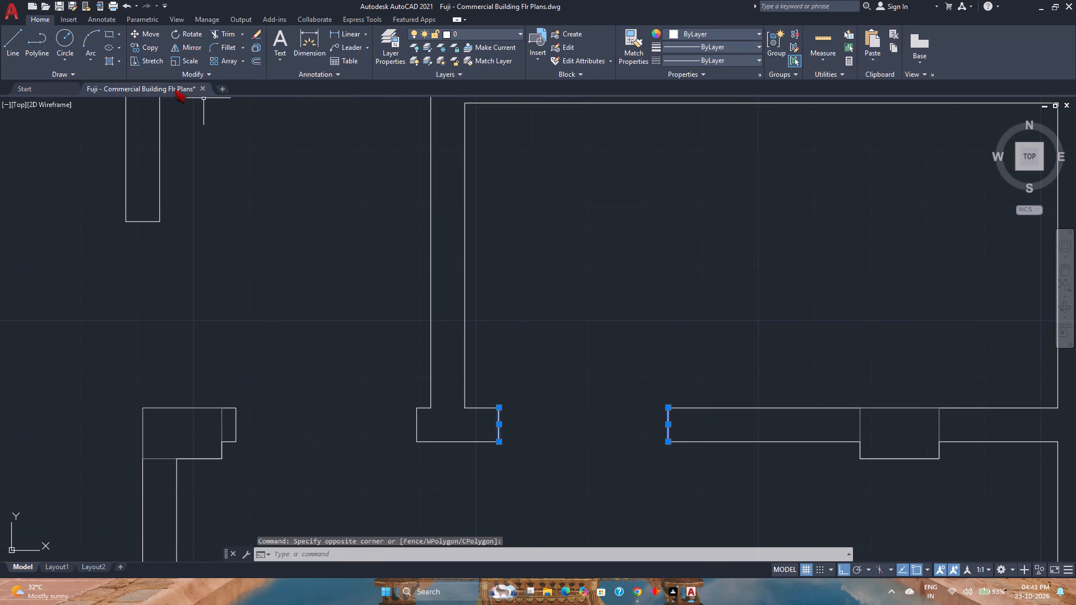
pyautogui.click(152, 53)
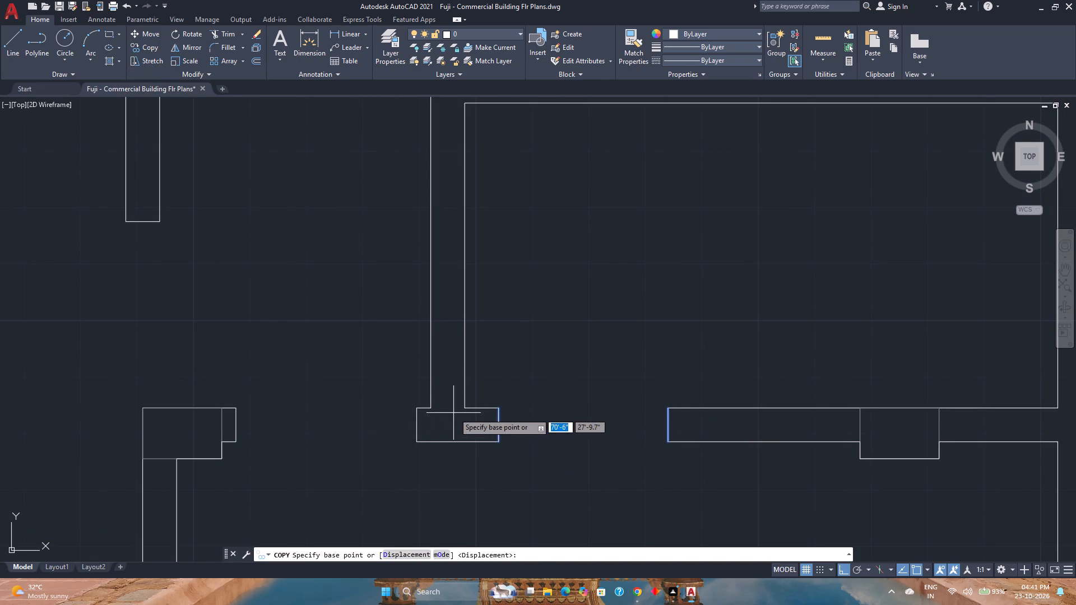
pyautogui.click(466, 412)
pyautogui.scroll(-7, 474, 409)
pyautogui.moveTo(466, 371); pyautogui.dragTo(485, 444, button='middle')
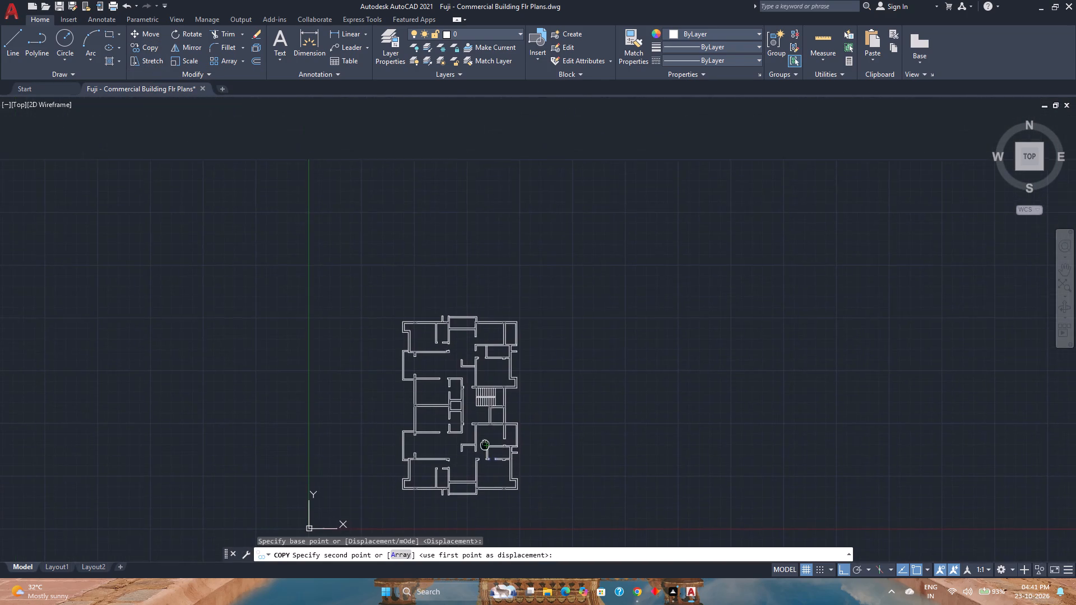
pyautogui.middleClick(485, 444)
pyautogui.scroll(3, 490, 388)
pyautogui.scroll(3, 494, 320)
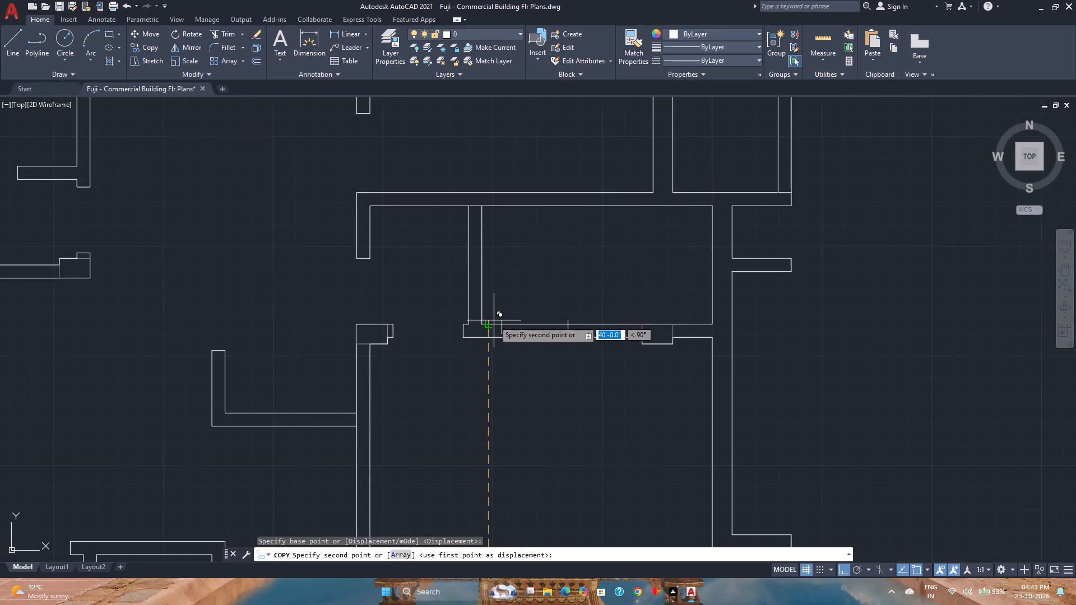
pyautogui.click(476, 327)
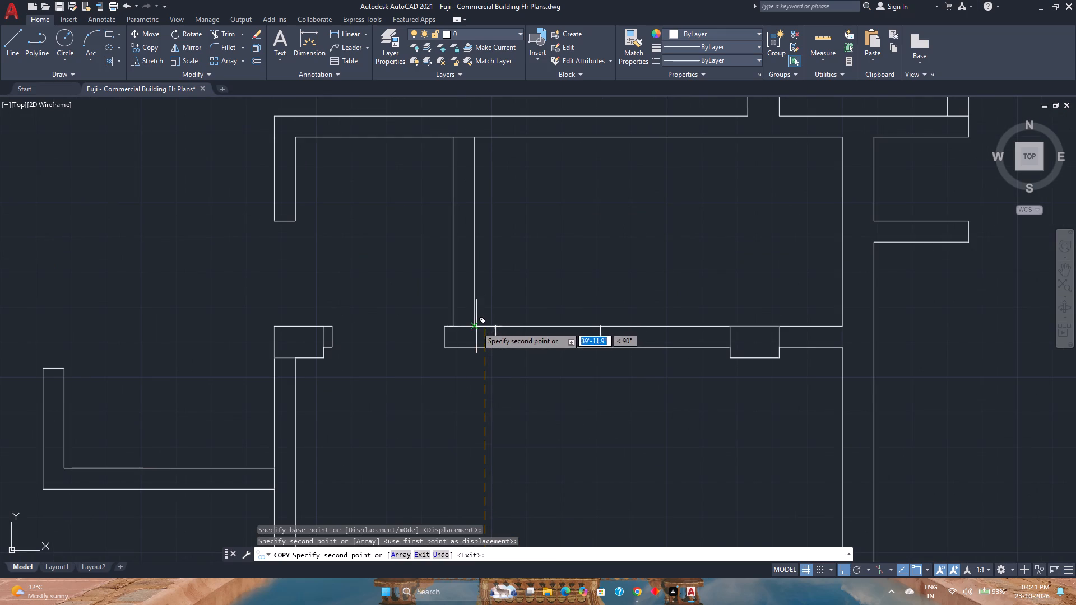
pyautogui.press('Escape')
pyautogui.press('Escape')
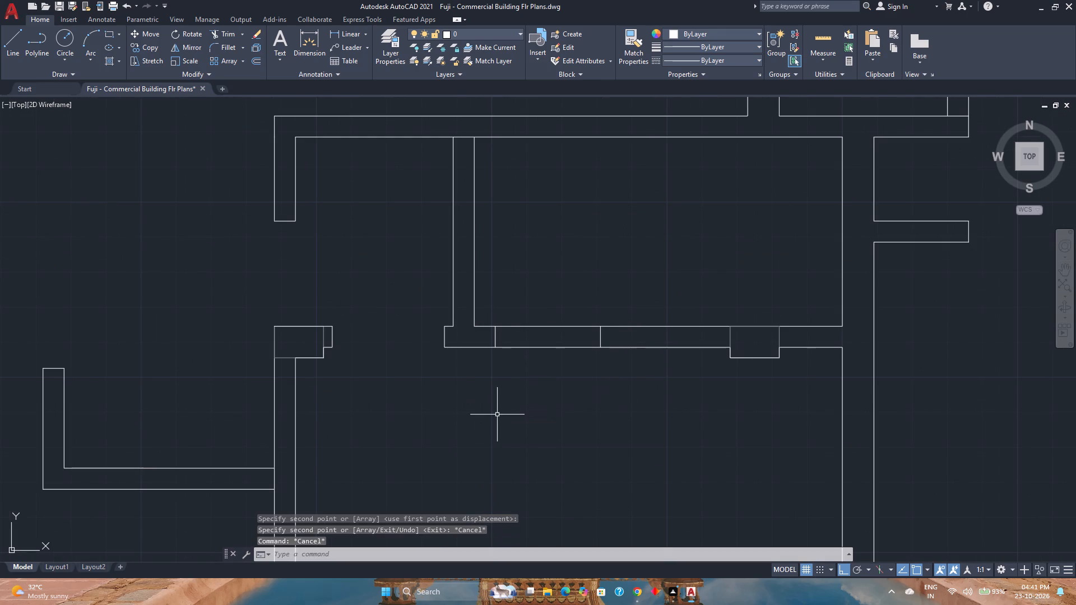
# Trim both wall lines between the copied opening lines to open the bottom wall of the upper-right small room.
pyautogui.write('tr')
pyautogui.press('Return')
pyautogui.click(544, 370)
pyautogui.click(534, 319)
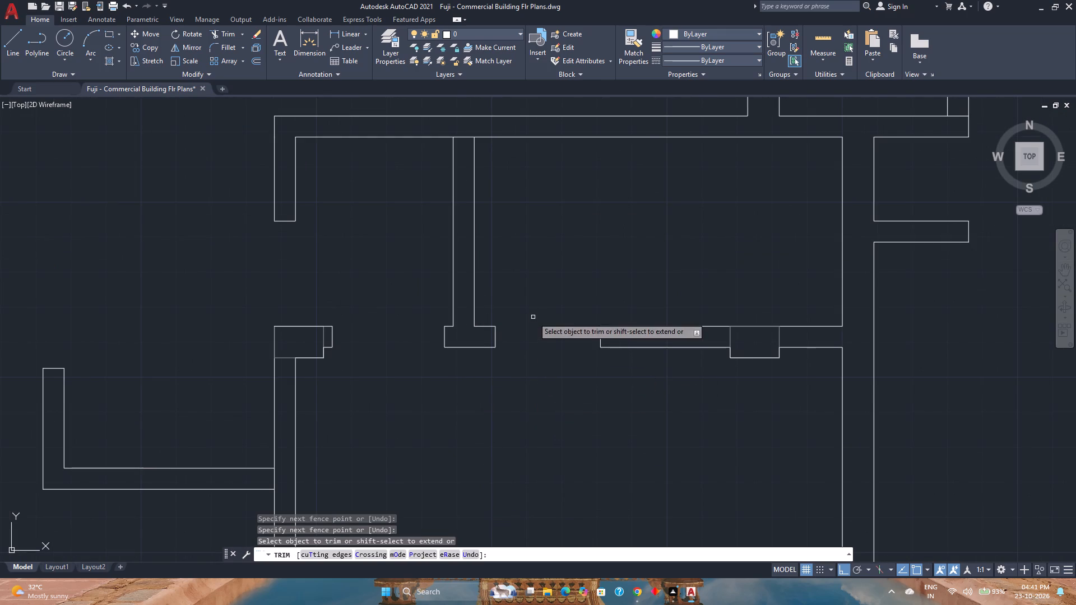
pyautogui.press('Escape')
# Quick-measure the small room in the lower-right part of the plan and its bottom wall segment.
pyautogui.scroll(-5, 554, 377)
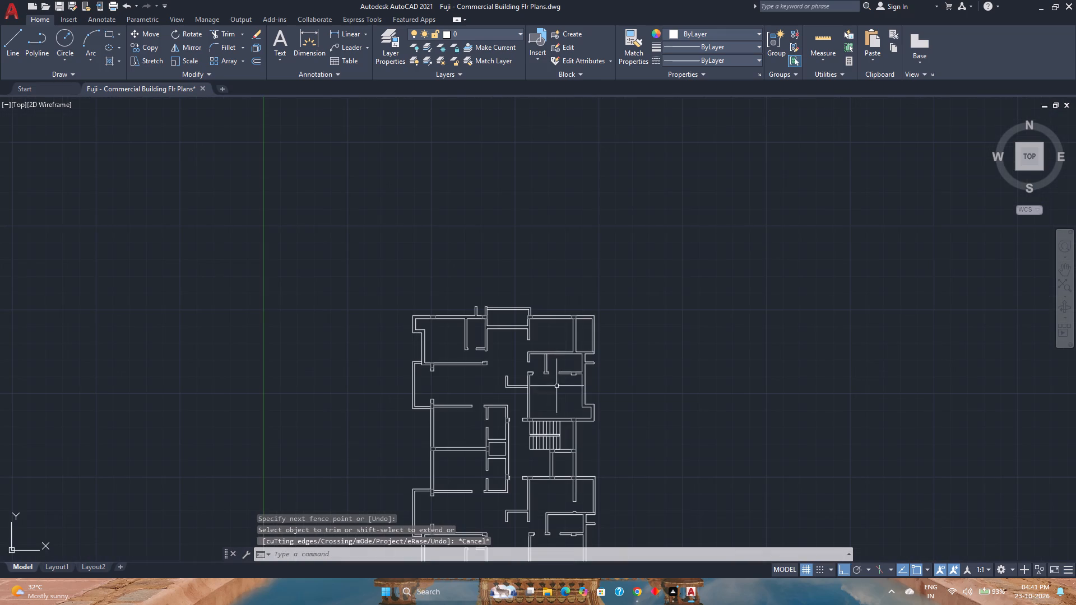
pyautogui.moveTo(557, 451); pyautogui.dragTo(592, 467, button='middle')
pyautogui.middleClick(592, 467)
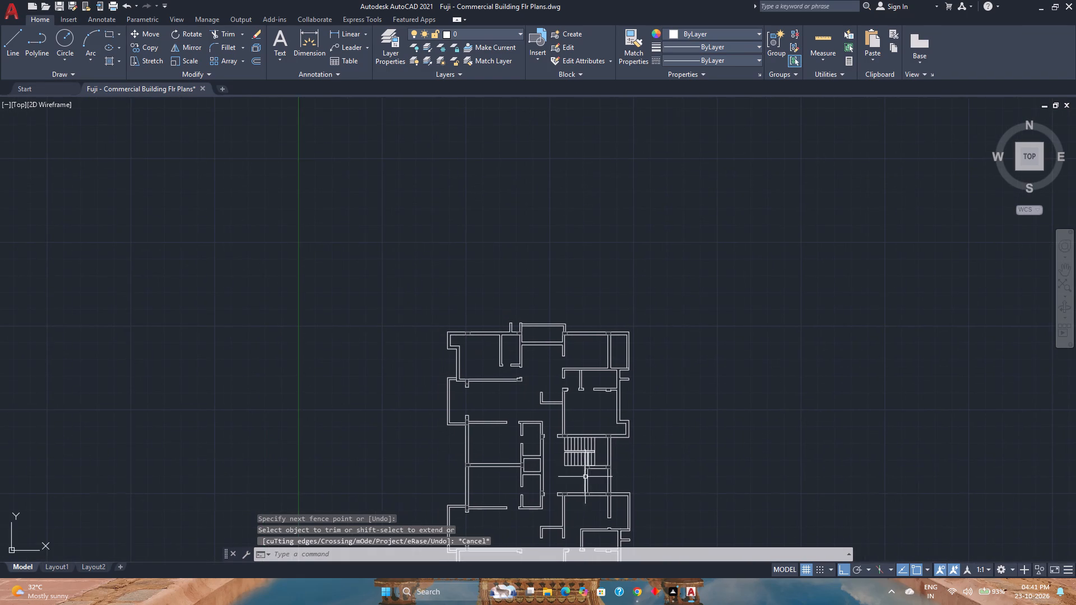
pyautogui.middleClick(576, 499)
pyautogui.moveTo(575, 499); pyautogui.dragTo(569, 431, button='middle')
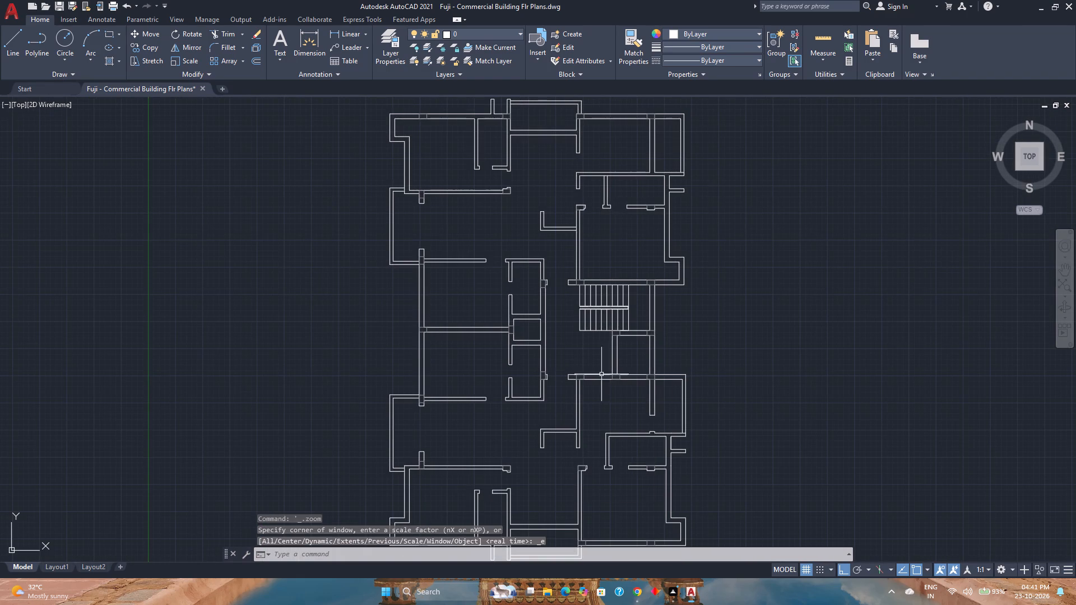
pyautogui.click(826, 37)
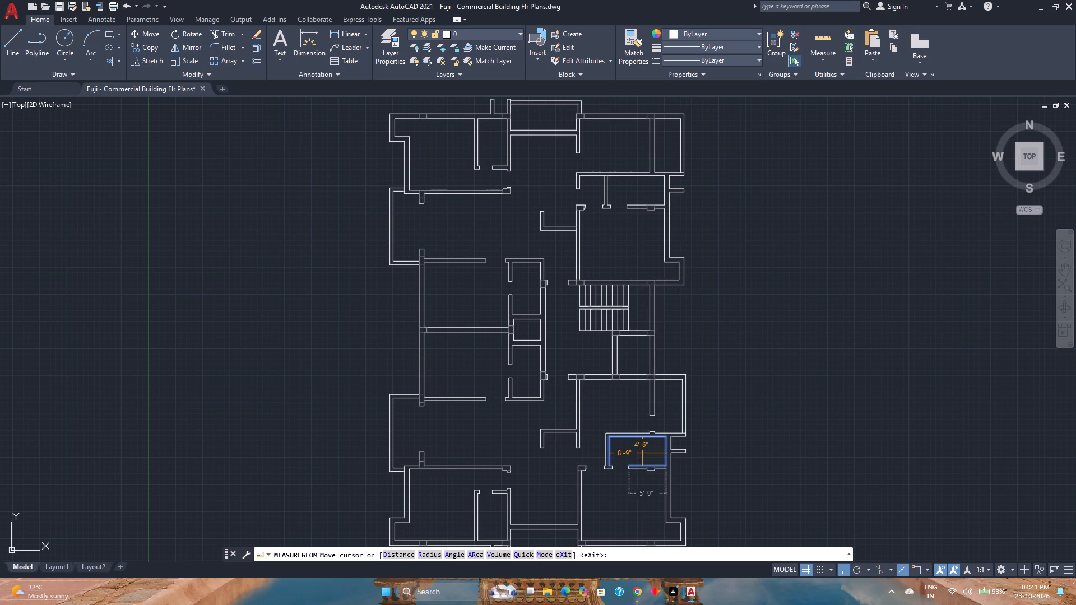
pyautogui.press('Escape')
# Save the floor plan drawing.
pyautogui.hotkey('ctrl', 's')
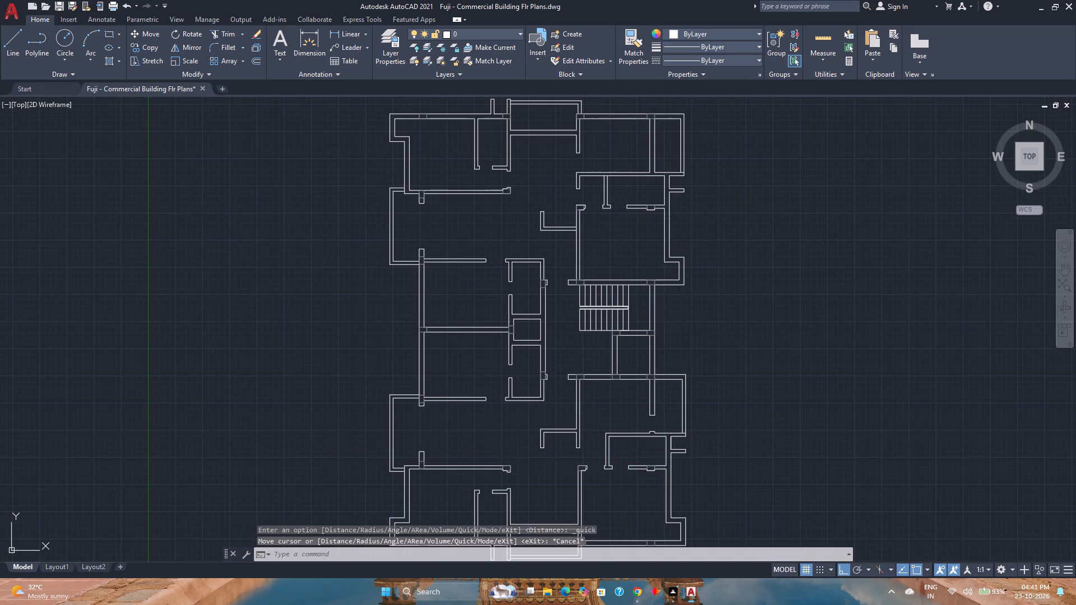
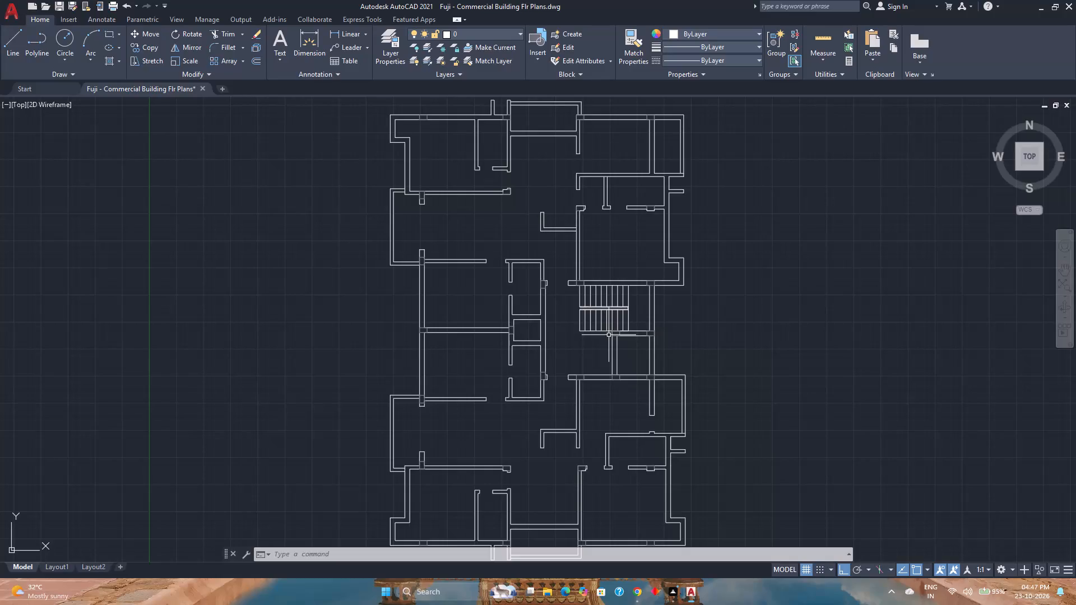
# Turn off the Columns layer.
pyautogui.scroll(-1, 616, 333)
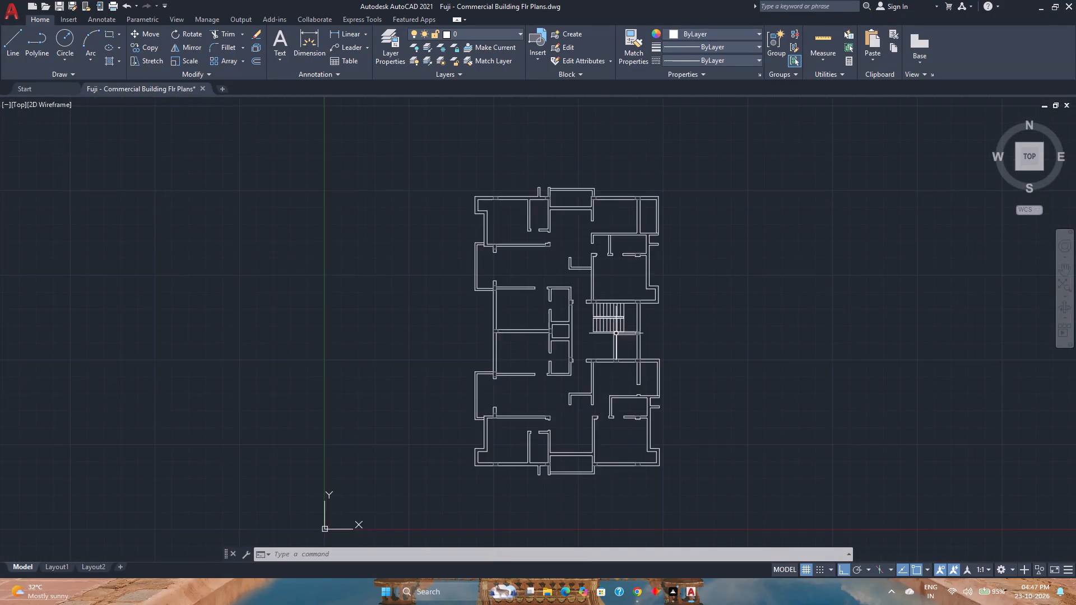
pyautogui.scroll(1, 616, 333)
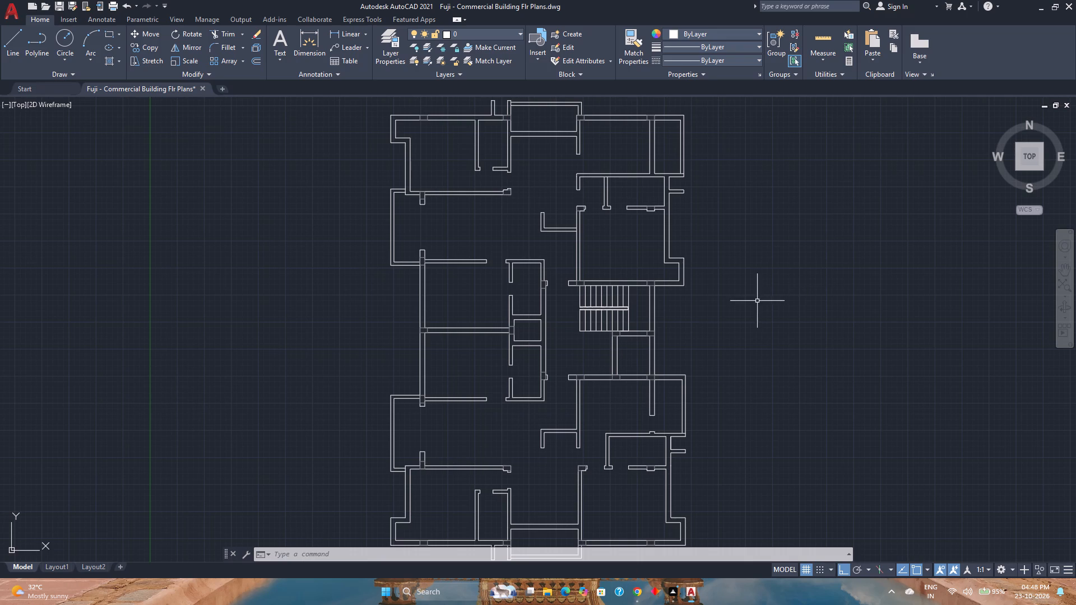
pyautogui.scroll(2, 757, 391)
pyautogui.moveTo(757, 391); pyautogui.dragTo(811, 399, button='middle')
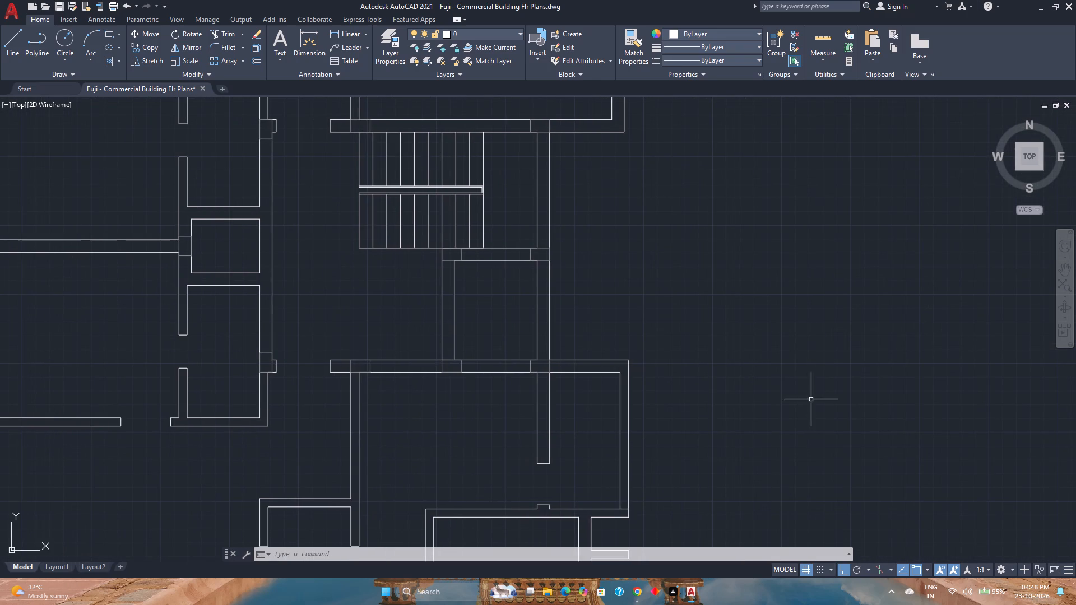
pyautogui.scroll(-2, 513, 358)
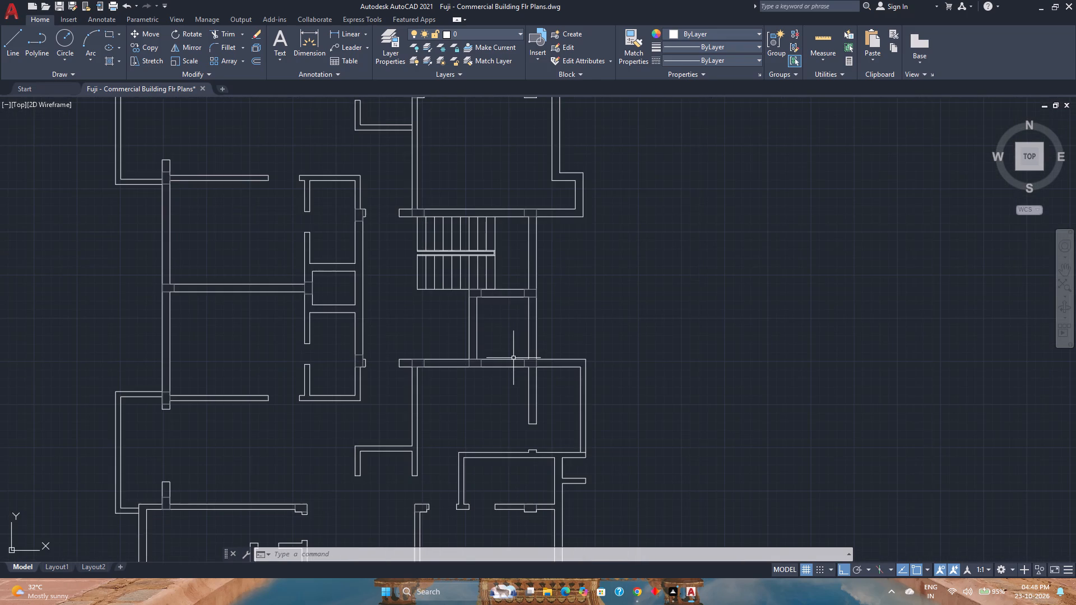
pyautogui.click(461, 31)
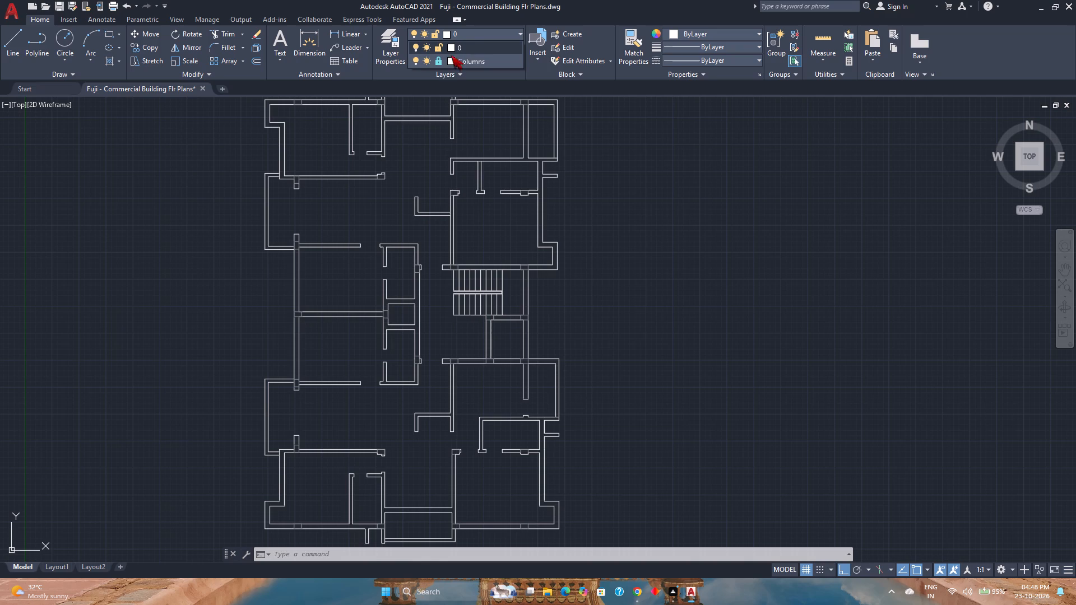
pyautogui.click(416, 59)
pyautogui.click(684, 234)
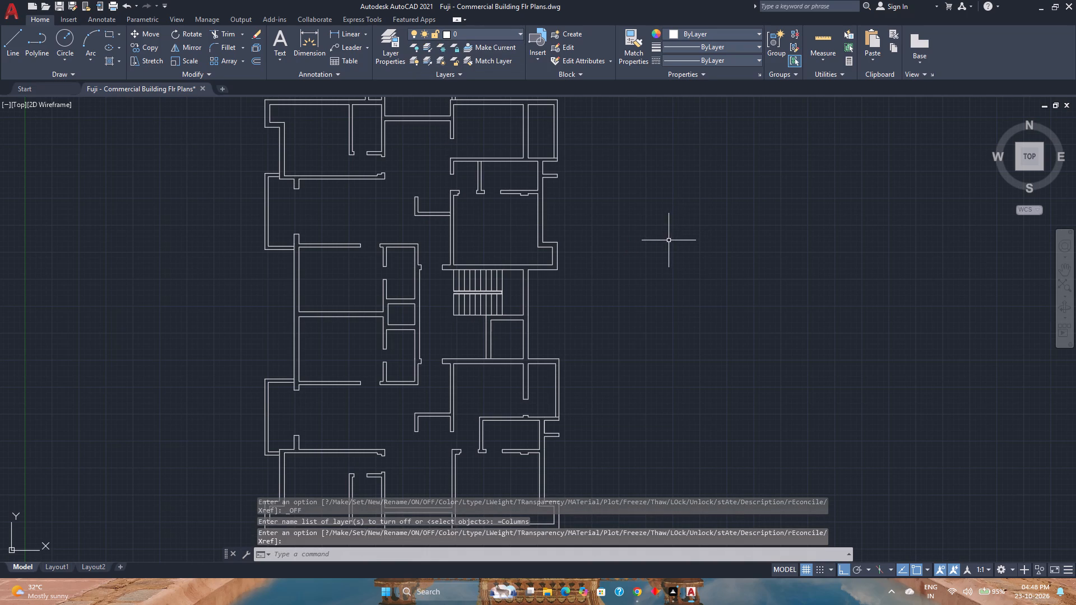
pyautogui.click(671, 283)
pyautogui.scroll(1, 671, 283)
pyautogui.click(671, 283)
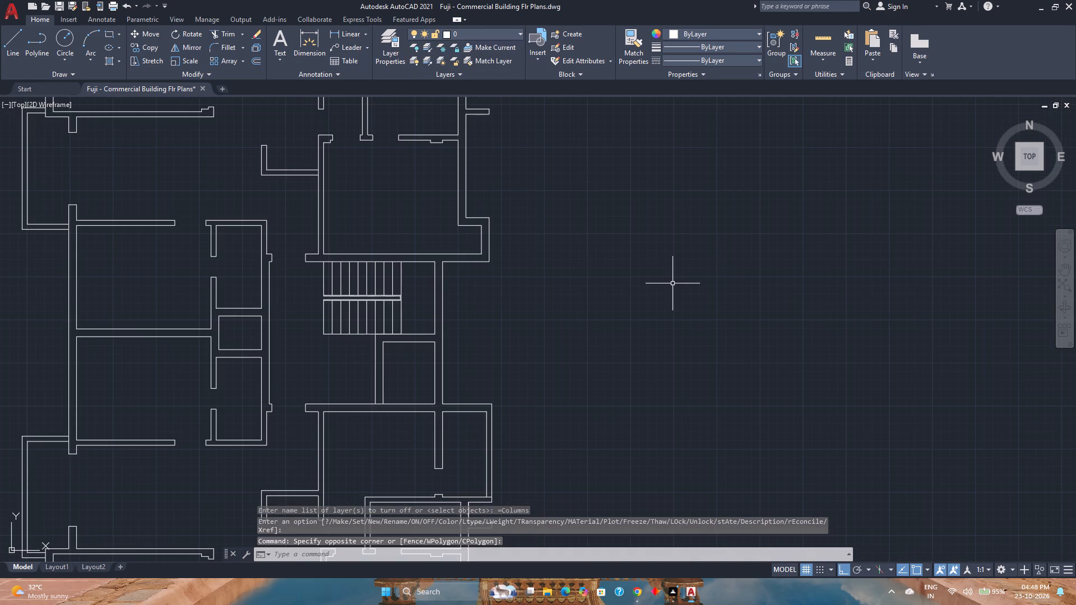
# Look over the whole floor plan with the columns hidden to check the walls and openings.
pyautogui.scroll(-1, 523, 323)
pyautogui.moveTo(523, 324); pyautogui.dragTo(634, 318, button='middle')
pyautogui.middleClick(635, 317)
pyautogui.middleClick(637, 314)
pyautogui.middleClick(637, 311)
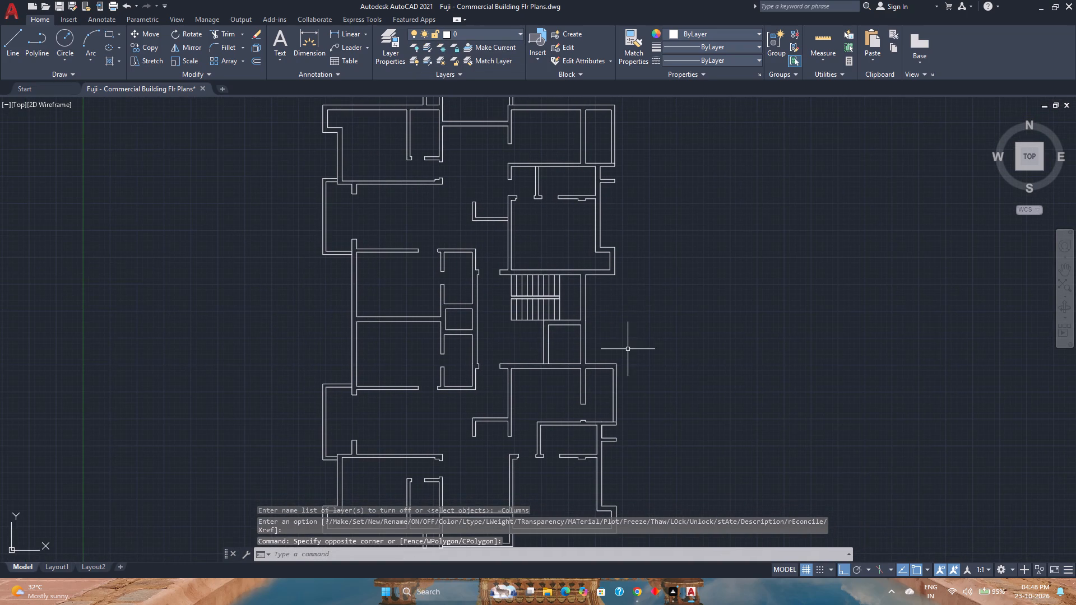
pyautogui.scroll(1, 628, 349)
pyautogui.scroll(-1, 624, 349)
pyautogui.moveTo(555, 434); pyautogui.dragTo(551, 331, button='middle')
pyautogui.middleClick(551, 331)
pyautogui.middleClick(551, 331)
pyautogui.middleClick(551, 331)
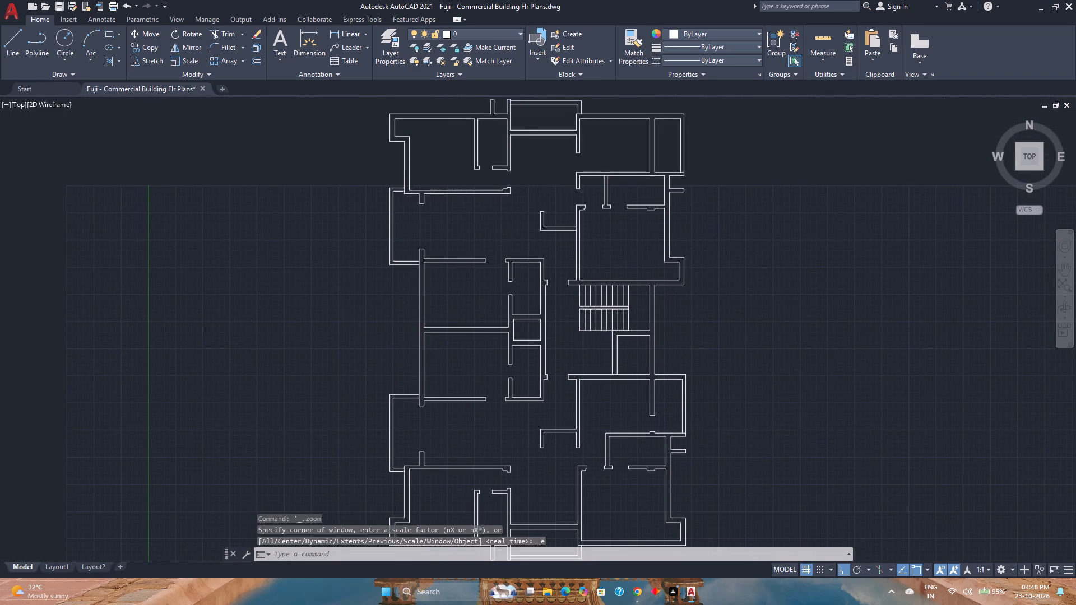
pyautogui.middleClick(551, 331)
pyautogui.middleClick(551, 331)
pyautogui.moveTo(684, 342); pyautogui.dragTo(612, 417, button='middle')
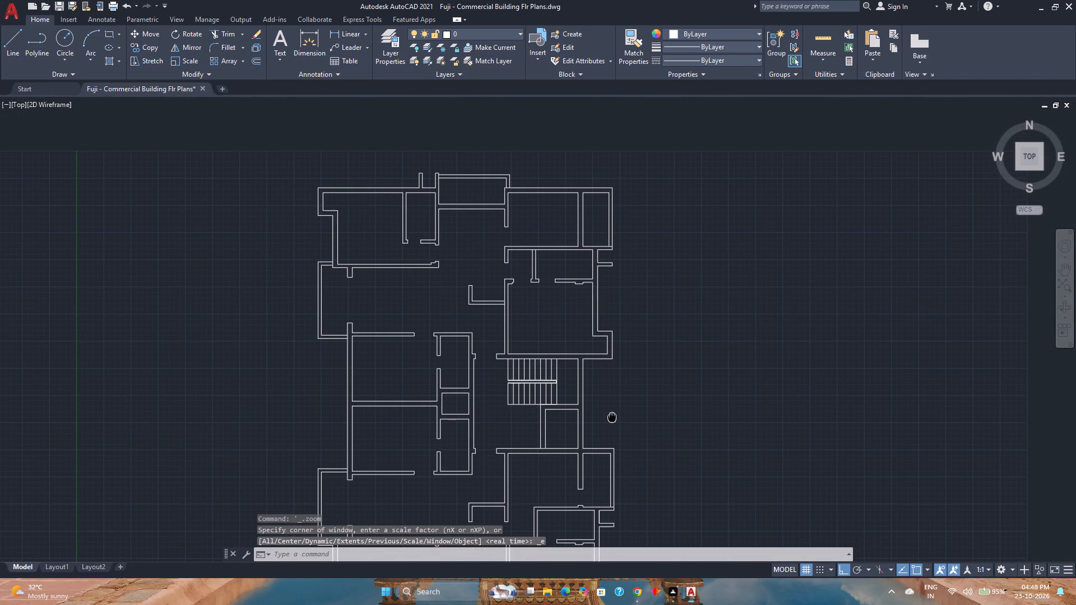
pyautogui.moveTo(612, 417); pyautogui.dragTo(637, 296, button='middle')
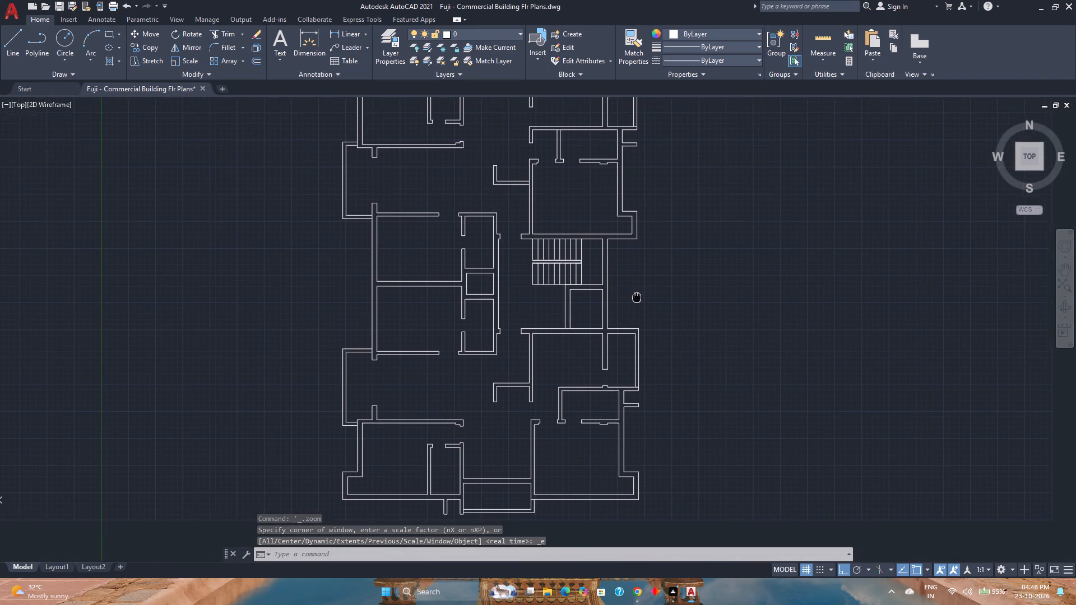
pyautogui.moveTo(637, 296); pyautogui.dragTo(639, 297, button='middle')
pyautogui.moveTo(637, 310); pyautogui.dragTo(625, 361, button='middle')
pyautogui.middleClick(625, 361)
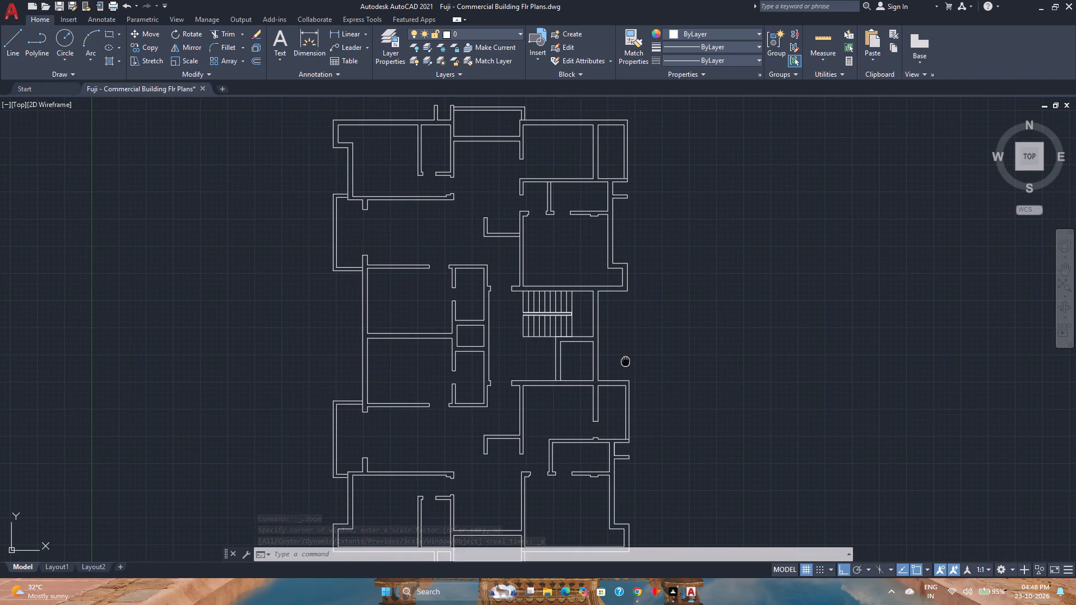
pyautogui.middleClick(625, 361)
pyautogui.middleClick(625, 361)
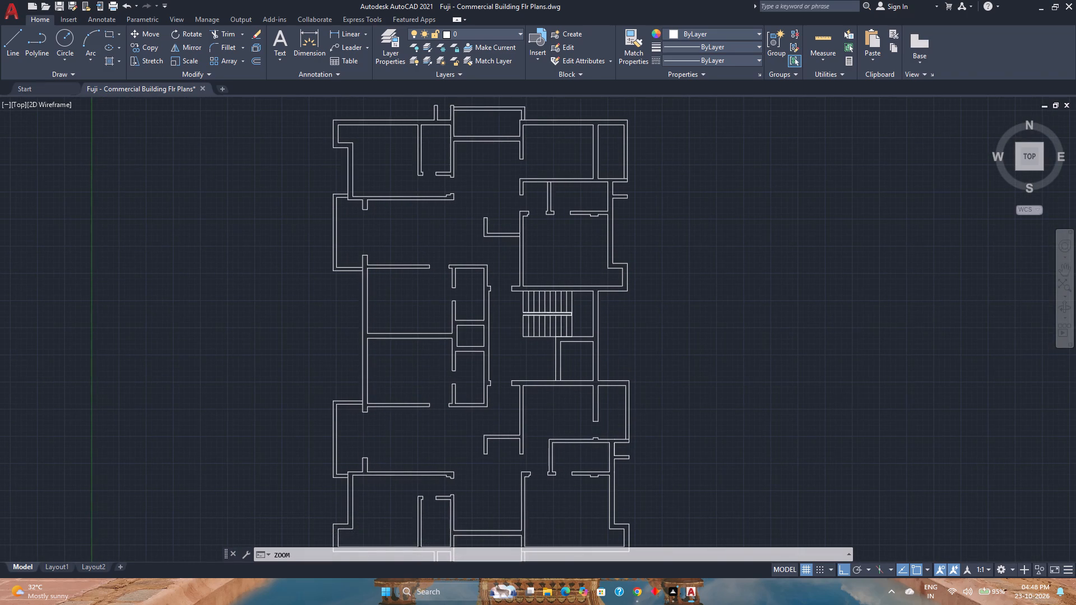
pyautogui.middleClick(625, 361)
pyautogui.middleClick(625, 361)
pyautogui.middleClick(625, 361)
pyautogui.scroll(-1, 625, 361)
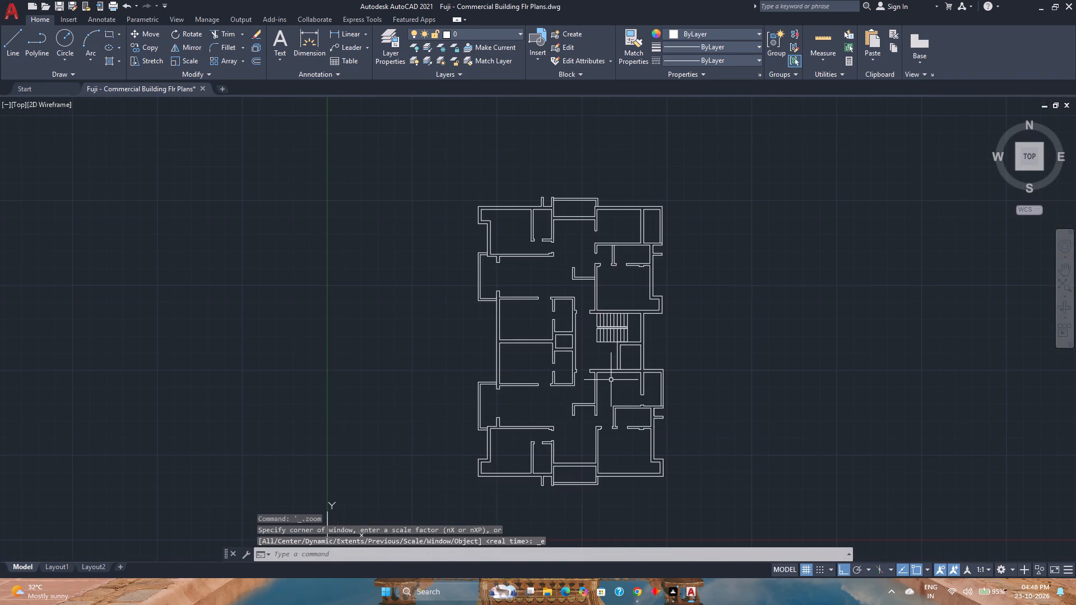
# Draw a line across the wall thickness at the midpoint of the wall above the bottom-centre balcony.
pyautogui.scroll(3, 603, 457)
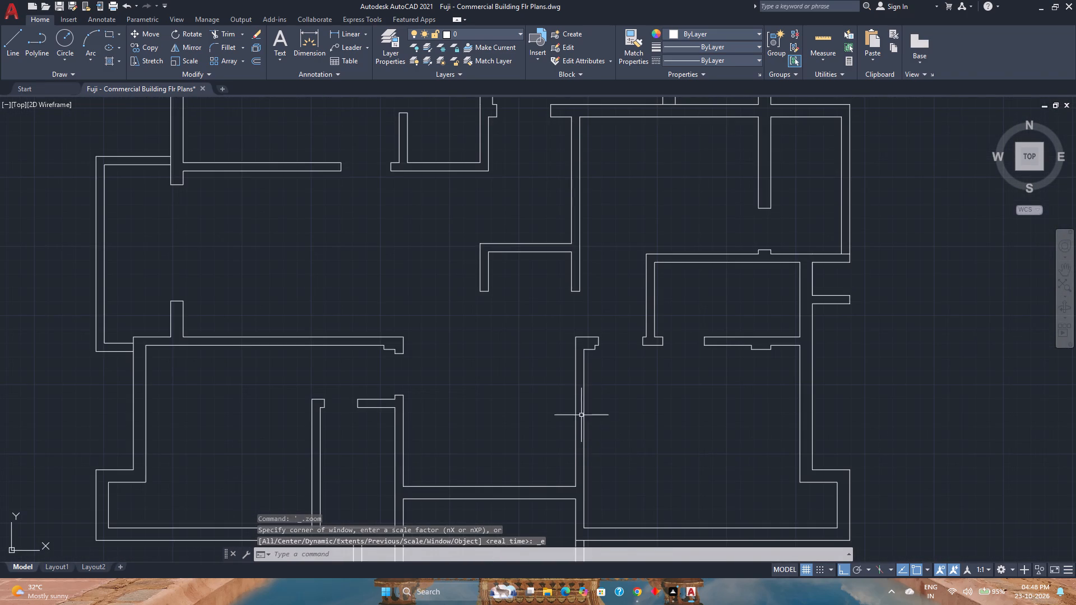
pyautogui.scroll(-1, 581, 415)
pyautogui.moveTo(614, 450); pyautogui.dragTo(593, 396, button='middle')
pyautogui.scroll(2, 485, 418)
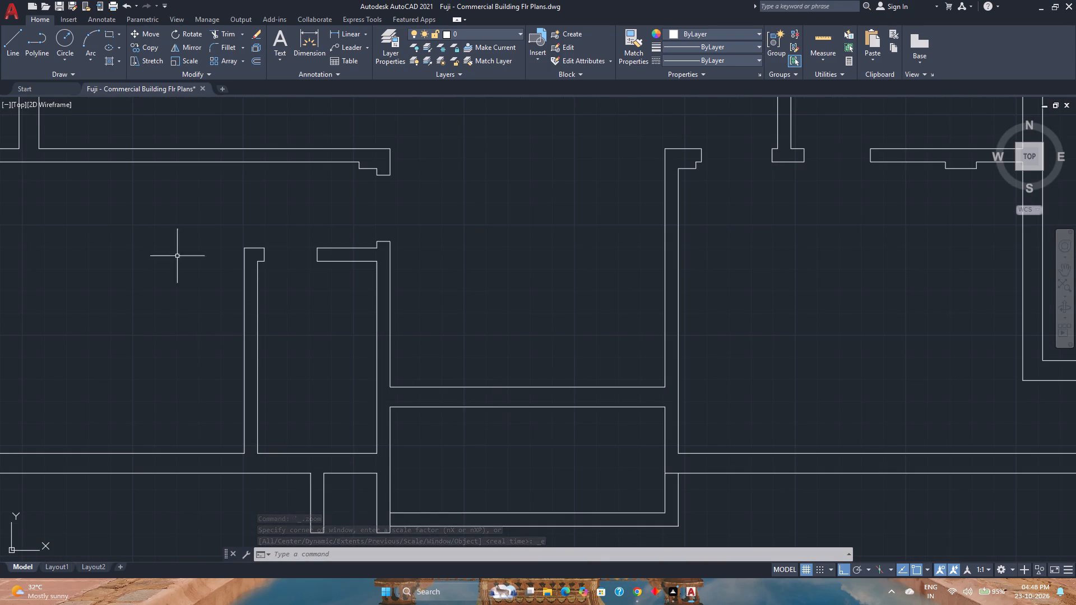
pyautogui.click(17, 42)
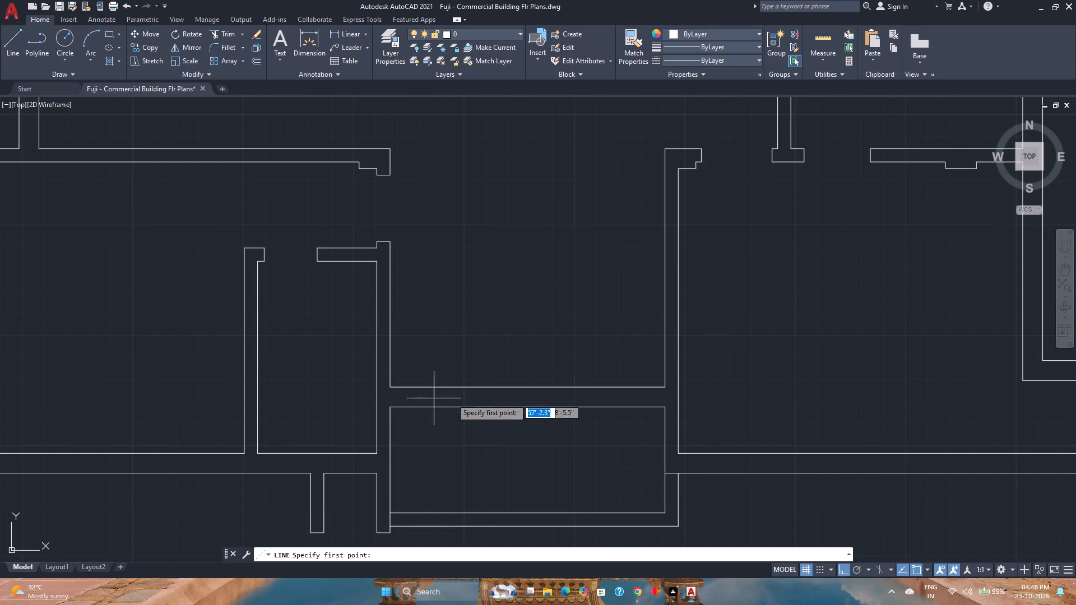
pyautogui.click(526, 410)
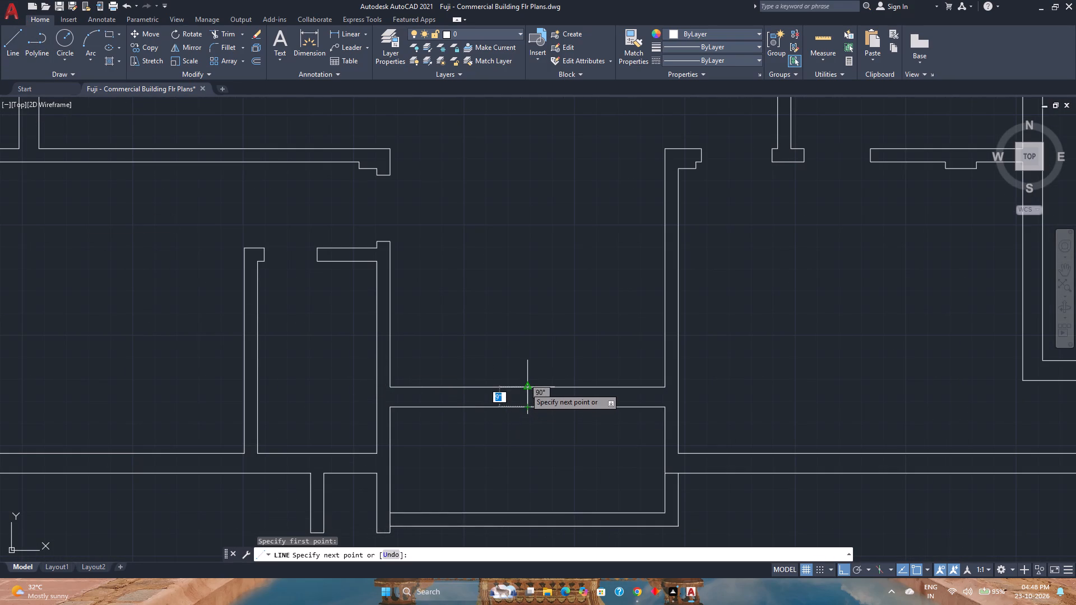
pyautogui.click(525, 388)
pyautogui.press('Escape')
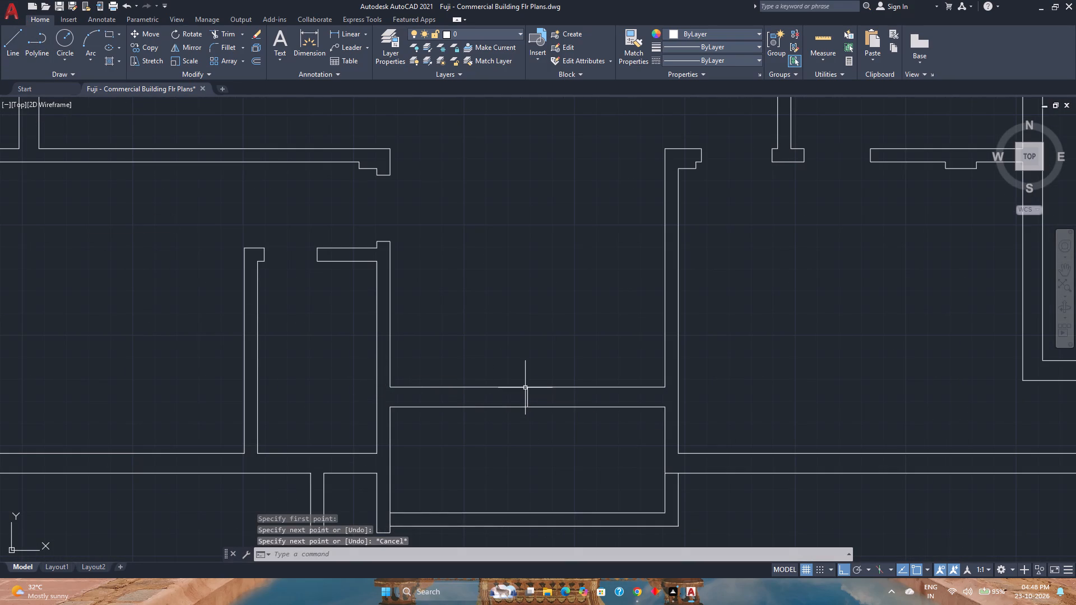
# Offset the midpoint line 3'-6" to both sides within the bottom balcony wall.
pyautogui.click(258, 61)
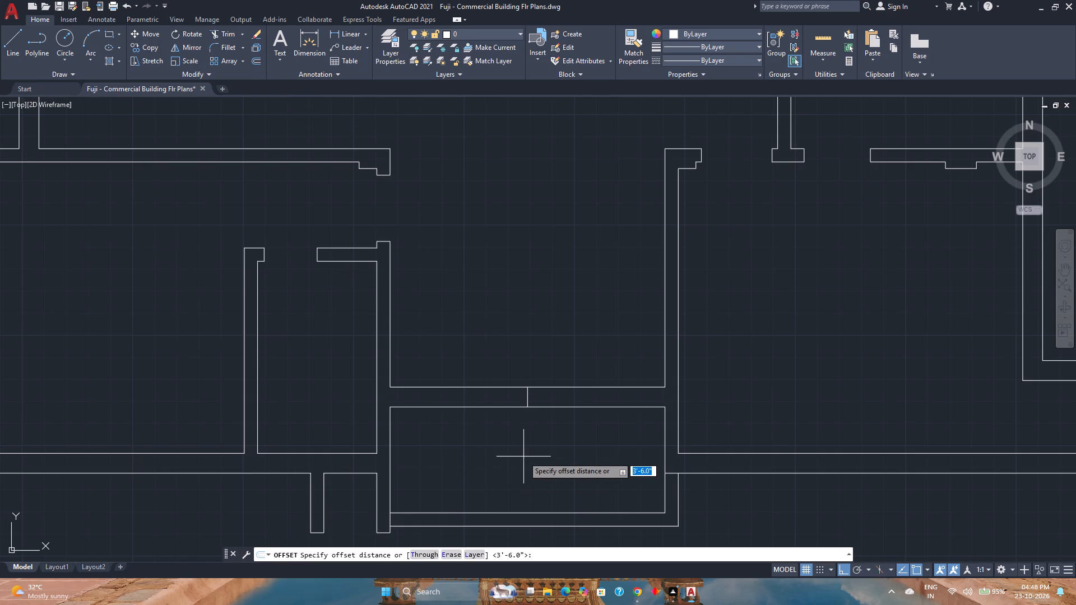
pyautogui.press('Return')
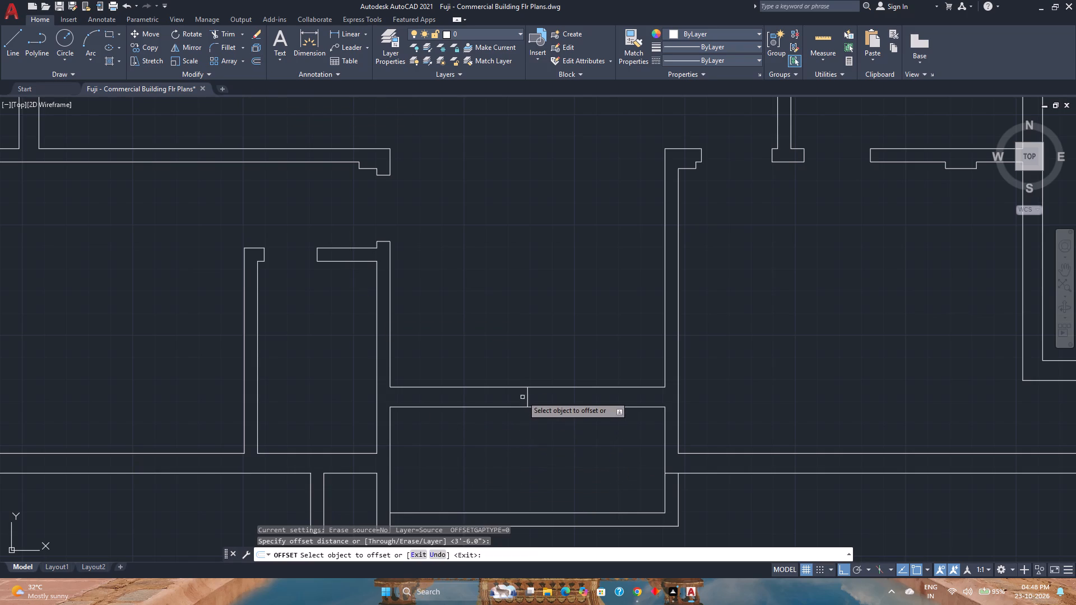
pyautogui.click(528, 397)
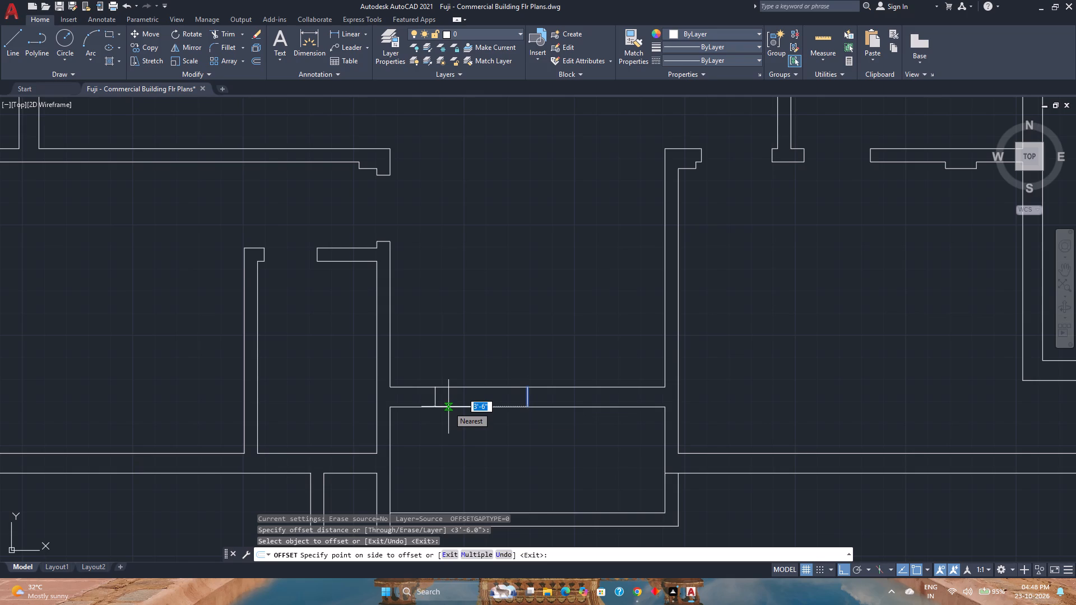
pyautogui.click(448, 407)
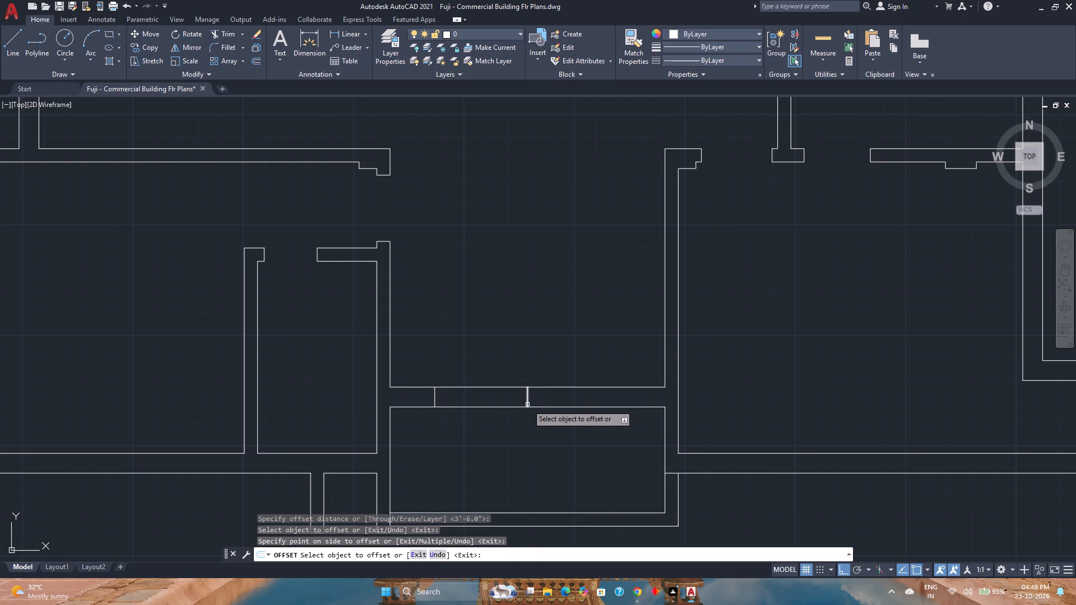
pyautogui.click(527, 403)
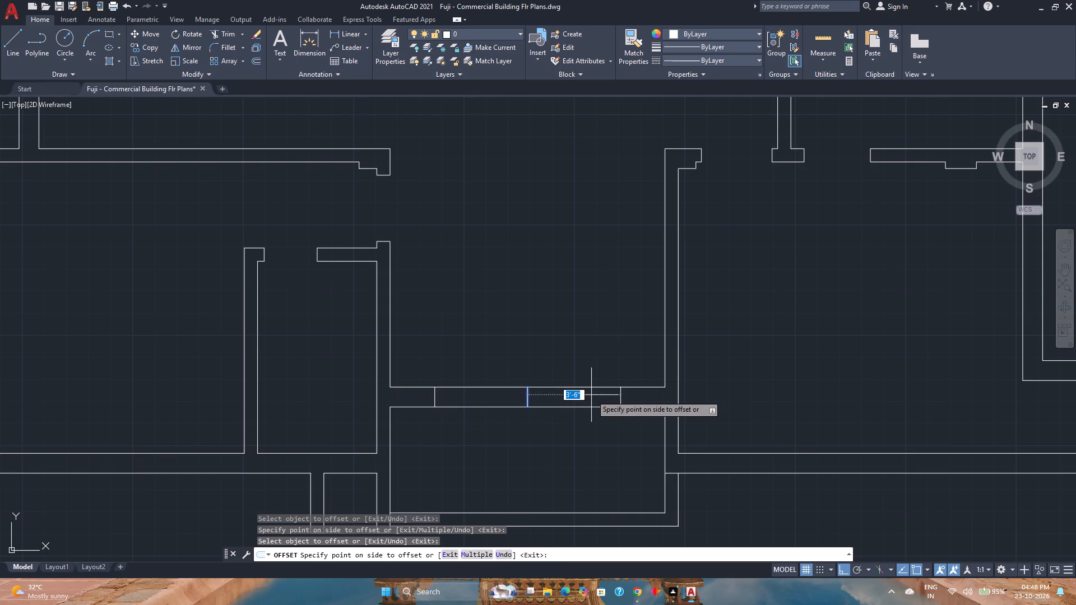
pyautogui.click(591, 395)
pyautogui.press('Escape')
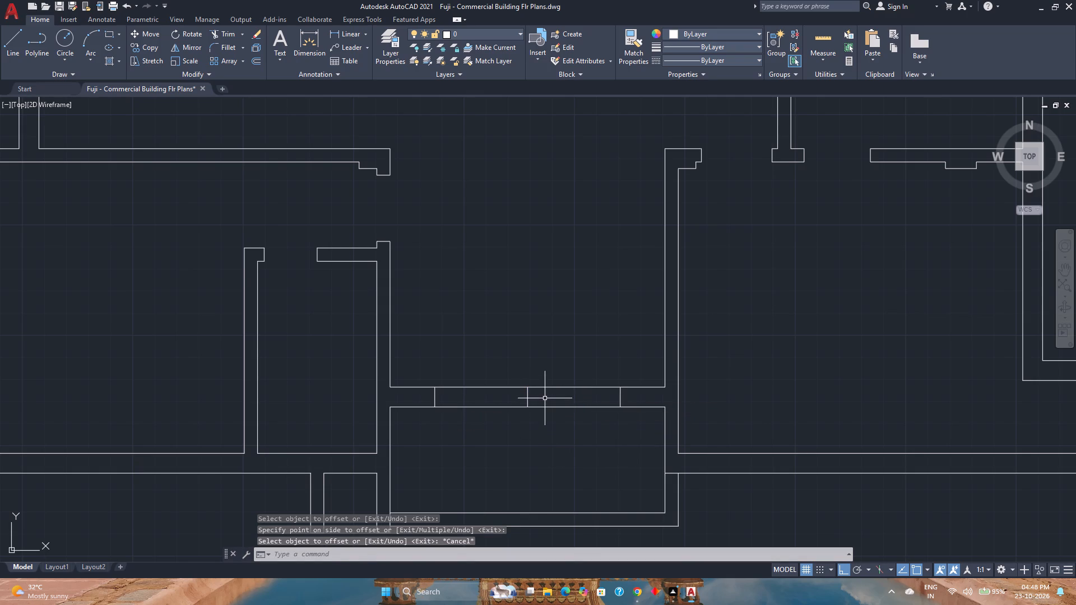
# Delete the middle line between the two offset lines in the bottom balcony wall.
pyautogui.click(544, 397)
pyautogui.click(520, 396)
pyautogui.press('Delete')
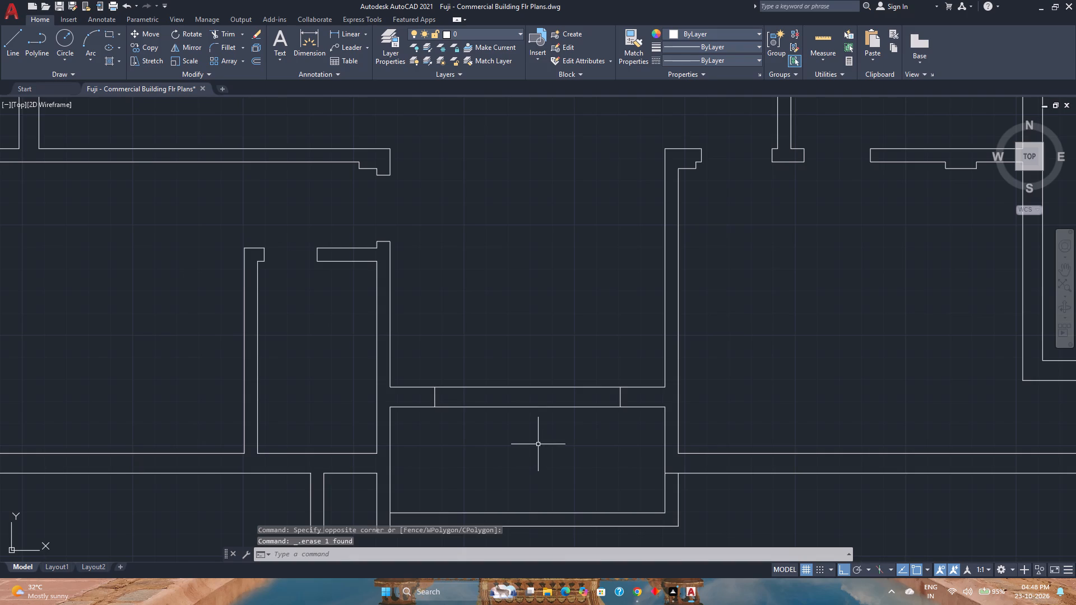
# Copy the two opening lines from the bottom balcony wall straight up to the matching wall of the top-centre balcony.
pyautogui.click(630, 399)
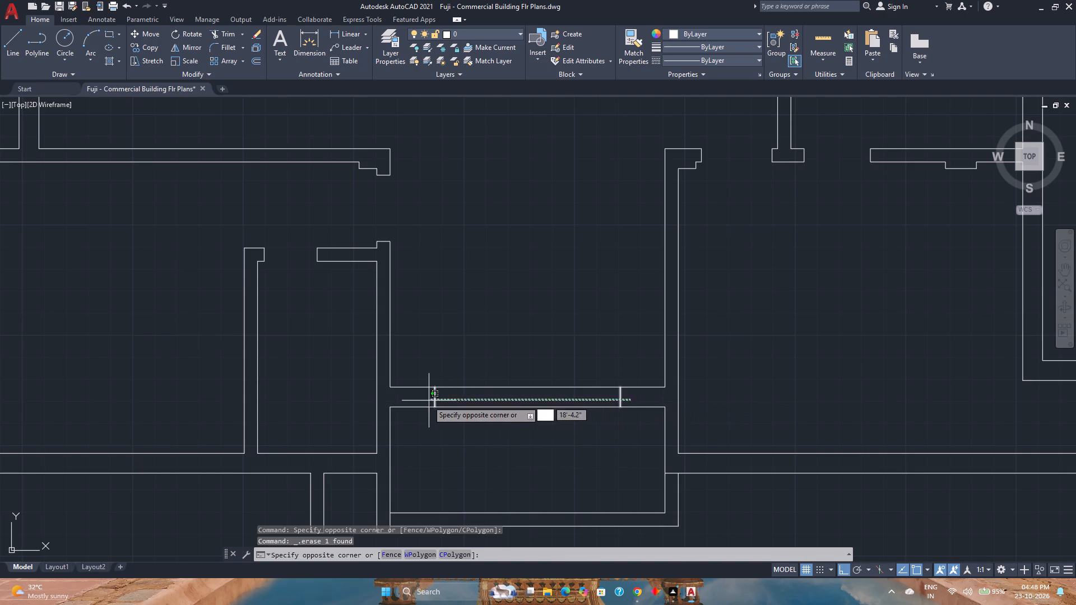
pyautogui.click(426, 399)
pyautogui.click(159, 48)
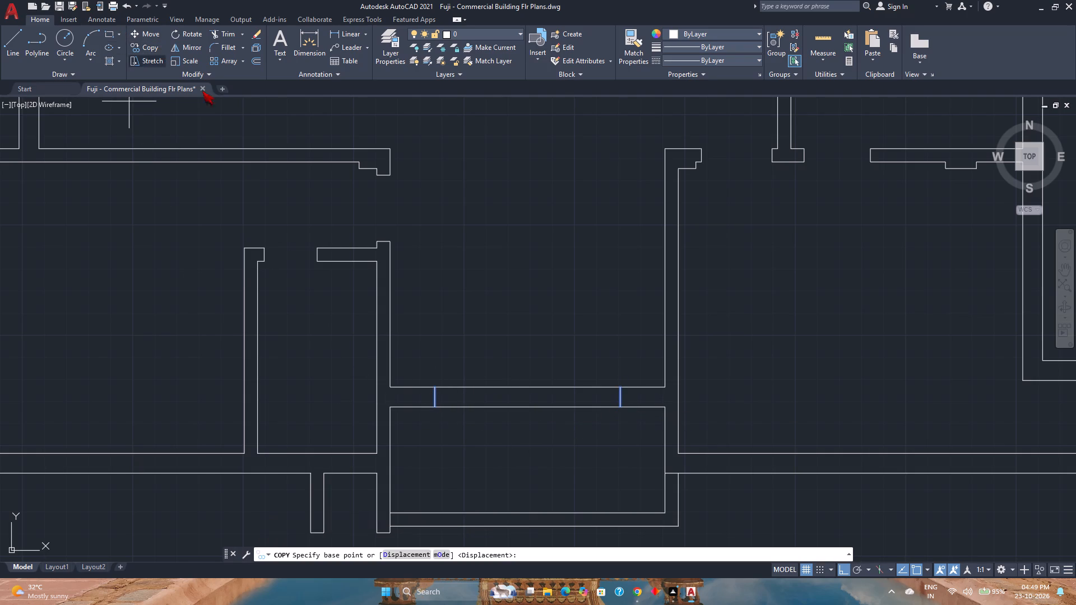
pyautogui.click(622, 408)
pyautogui.scroll(-4, 622, 404)
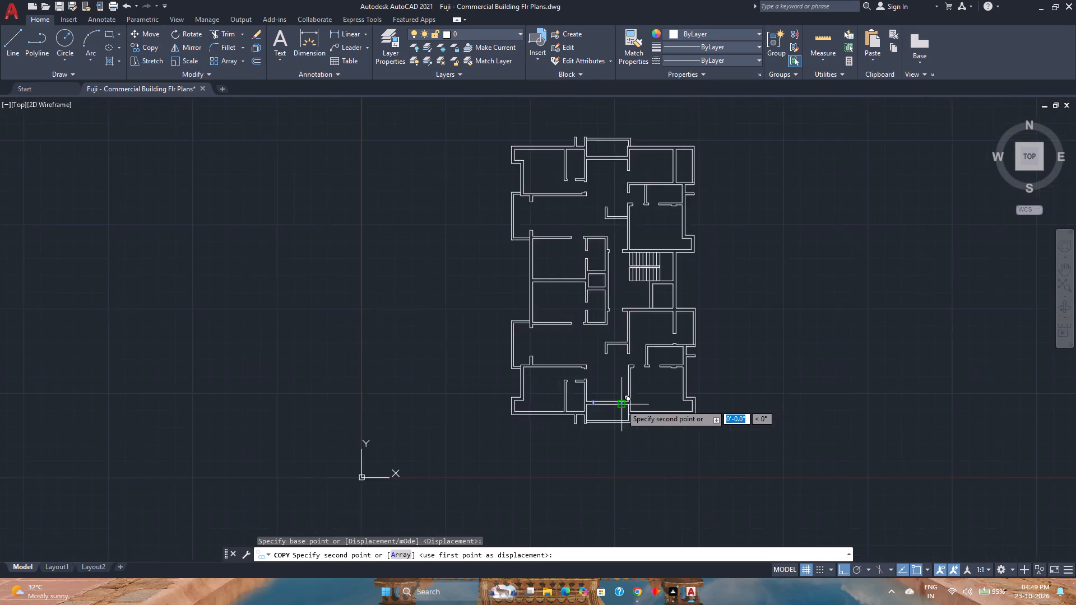
pyautogui.scroll(-2, 622, 404)
pyautogui.scroll(6, 628, 301)
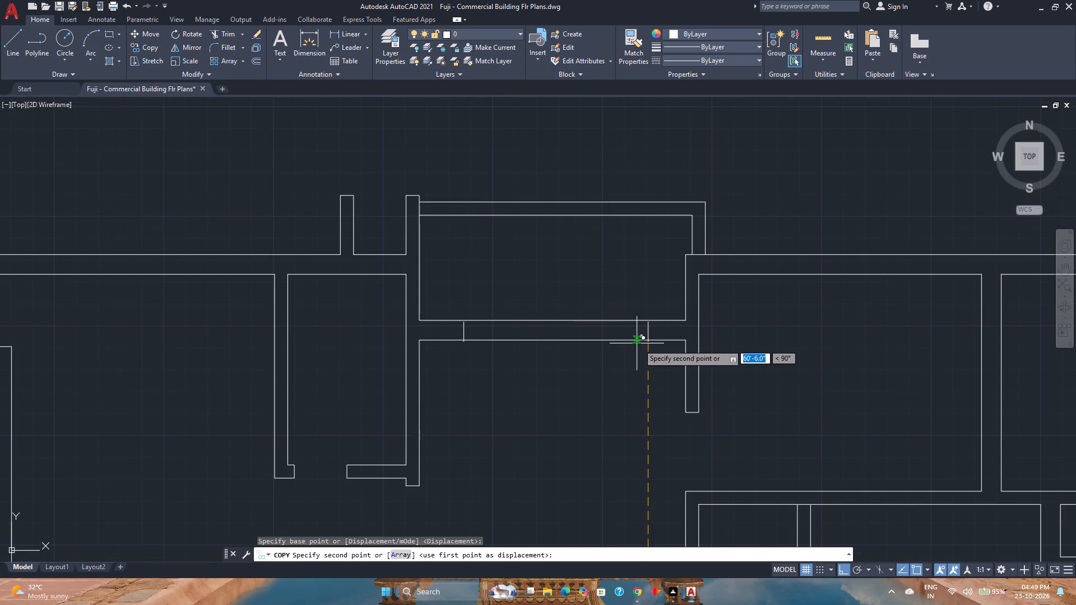
pyautogui.click(648, 338)
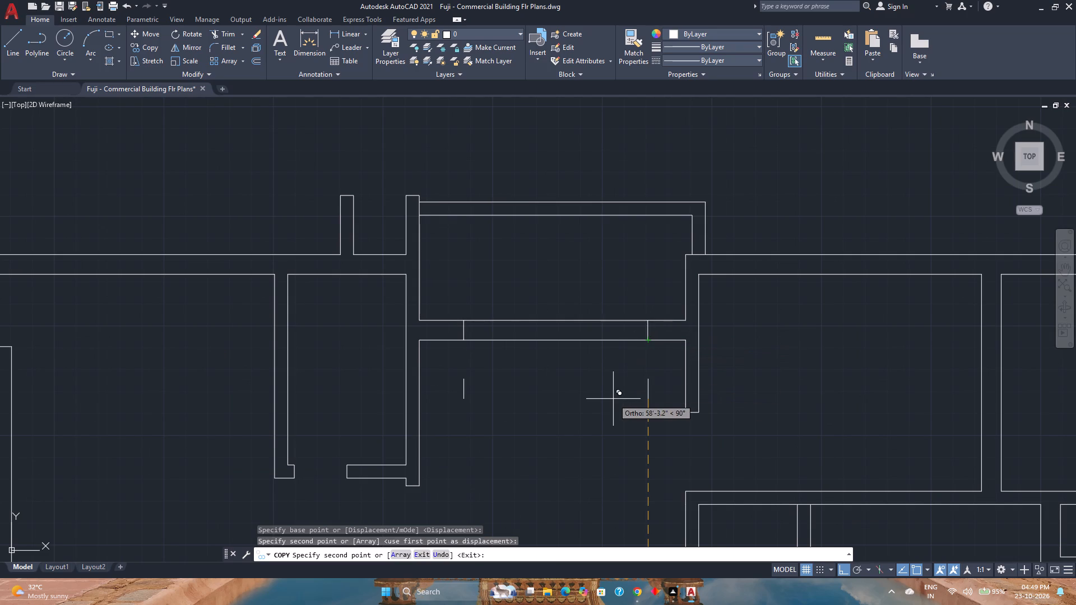
pyautogui.press('Escape')
# Trim both wall lines between the copied opening lines to open the top-centre balcony wall.
pyautogui.write('tr')
pyautogui.press('Return')
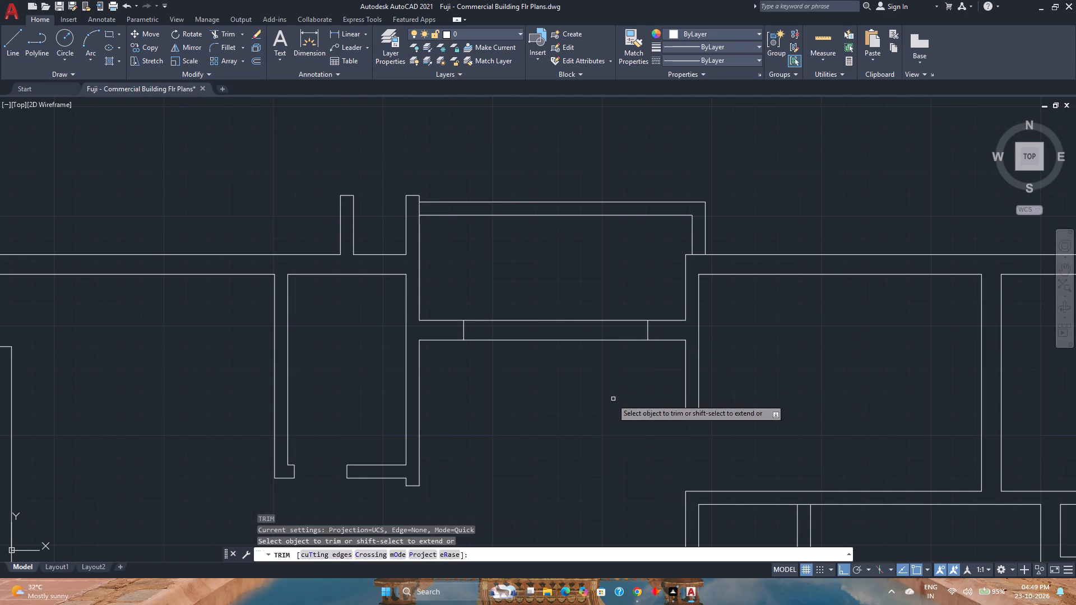
pyautogui.click(569, 365)
pyautogui.click(573, 306)
# Trim both wall lines between the opening lines to open the bottom-centre balcony wall.
pyautogui.scroll(-6, 573, 306)
pyautogui.scroll(1, 582, 415)
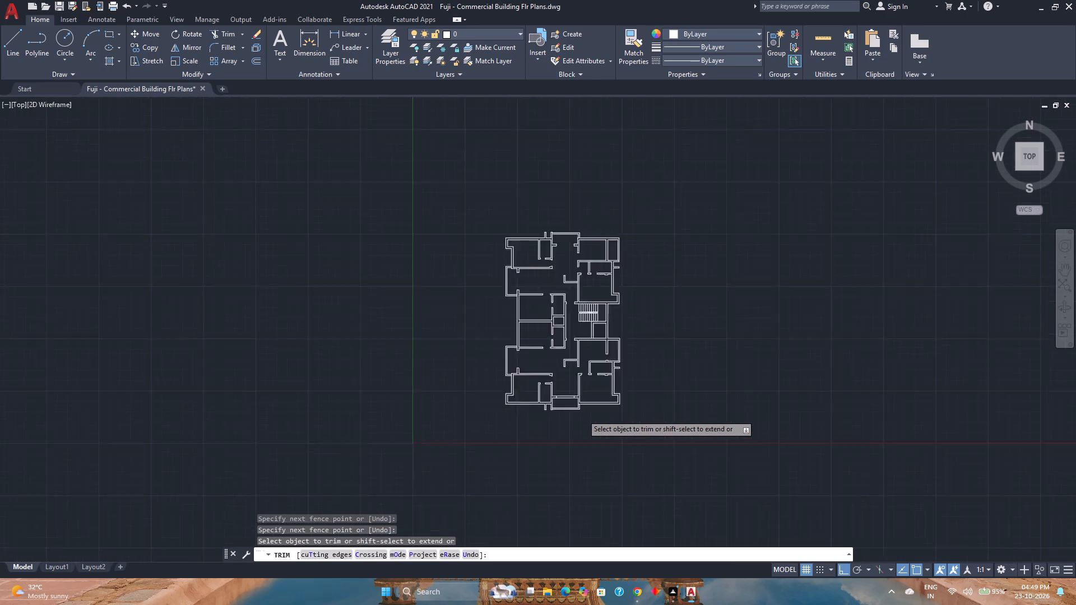
pyautogui.scroll(4, 582, 415)
pyautogui.click(532, 292)
pyautogui.click(543, 347)
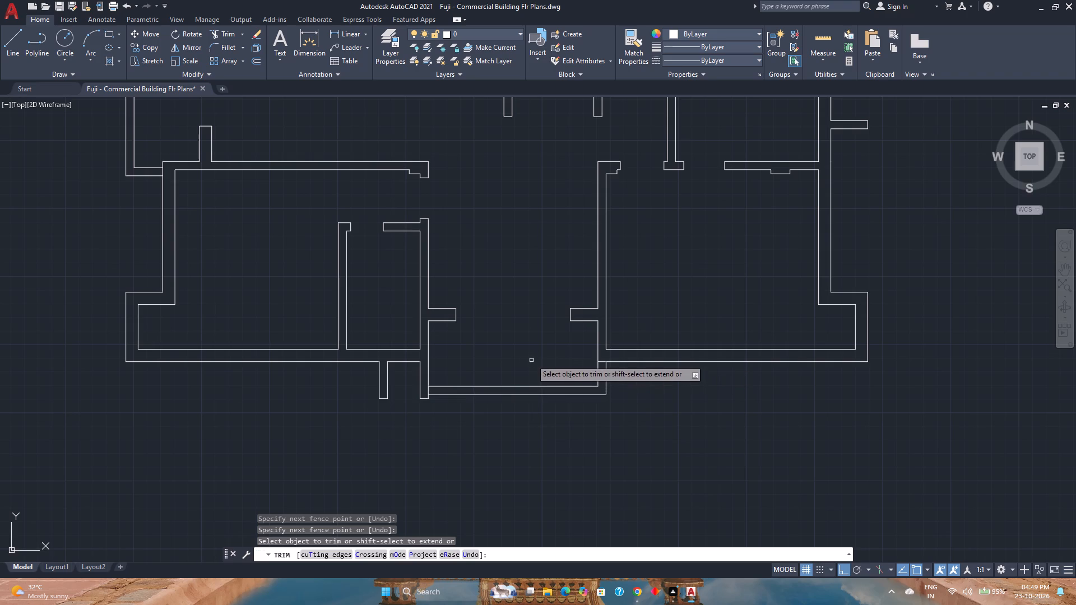
pyautogui.moveTo(532, 358); pyautogui.dragTo(564, 430, button='middle')
pyautogui.middleClick(564, 430)
pyautogui.press('Escape')
# Save the floor plan drawing.
pyautogui.hotkey('ctrl', 's')
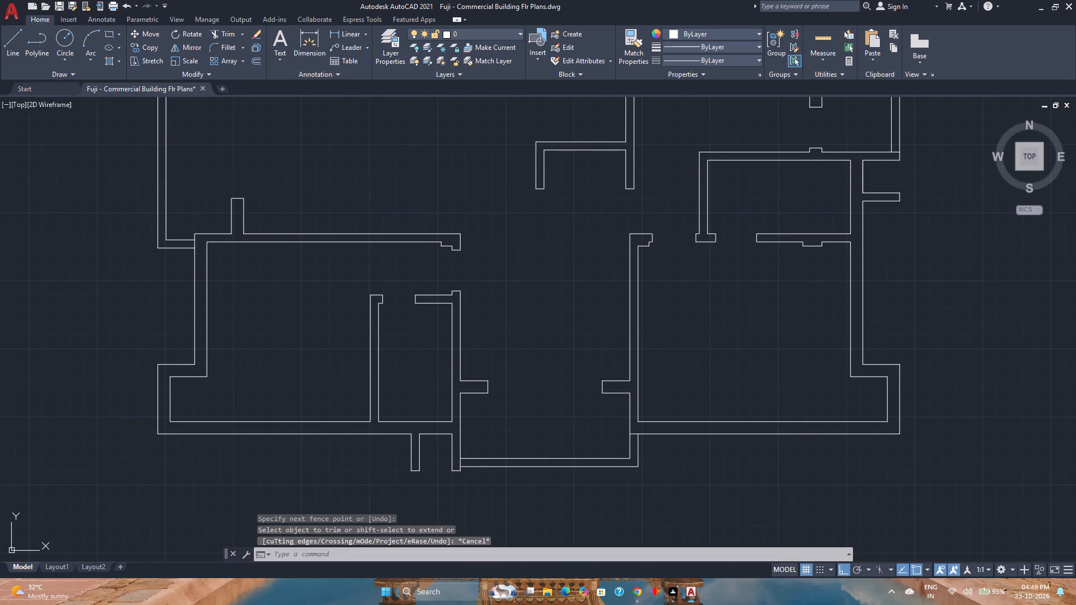
# Trim the wall line closing the junction where the vertical wall below the staircase meets the horizontal wall beneath it.
pyautogui.scroll(-4, 546, 394)
pyautogui.moveTo(556, 376); pyautogui.dragTo(543, 399, button='middle')
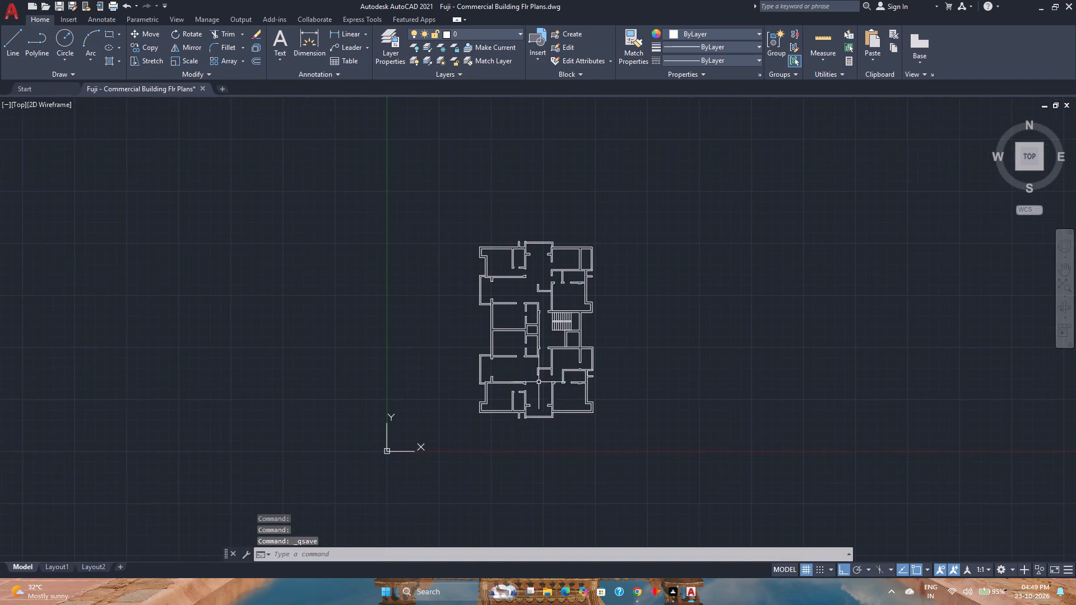
pyautogui.scroll(2, 540, 376)
pyautogui.moveTo(540, 376); pyautogui.dragTo(535, 417, button='middle')
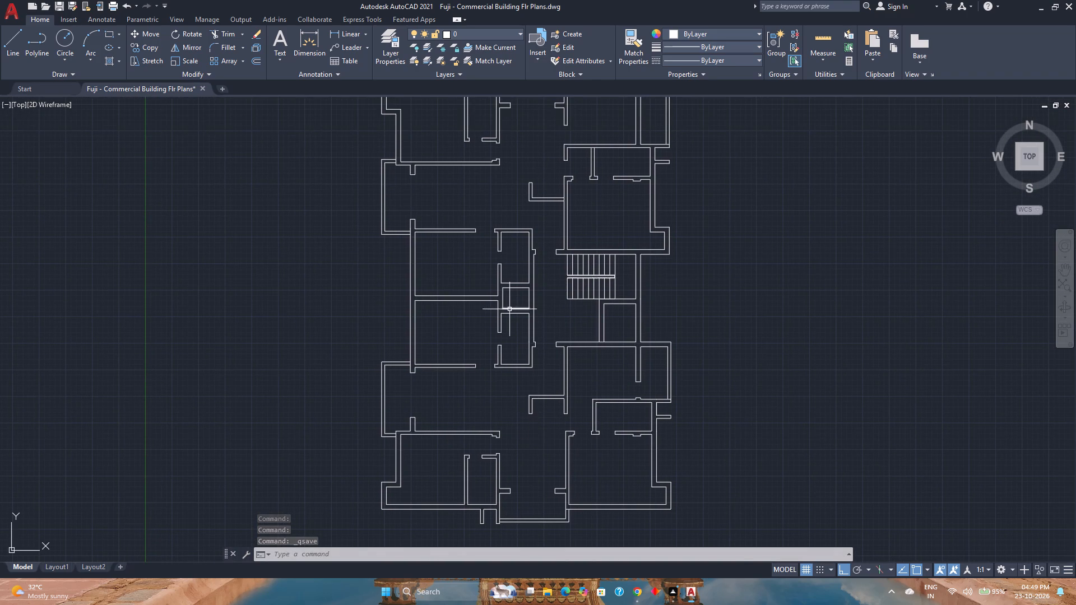
pyautogui.scroll(2, 599, 346)
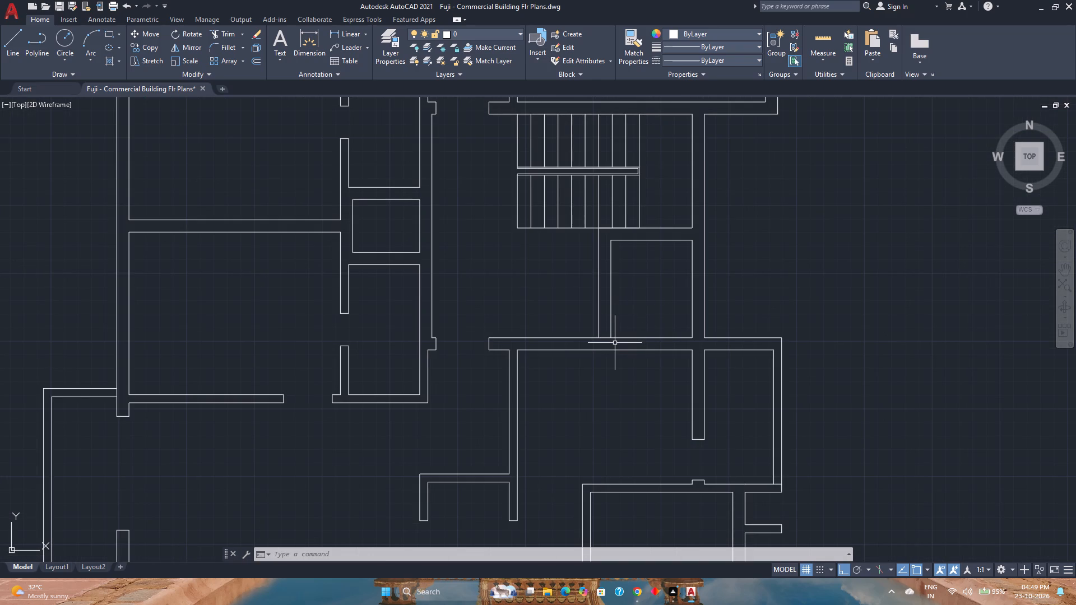
pyautogui.scroll(2, 610, 346)
pyautogui.scroll(-3, 610, 346)
pyautogui.scroll(2, 610, 346)
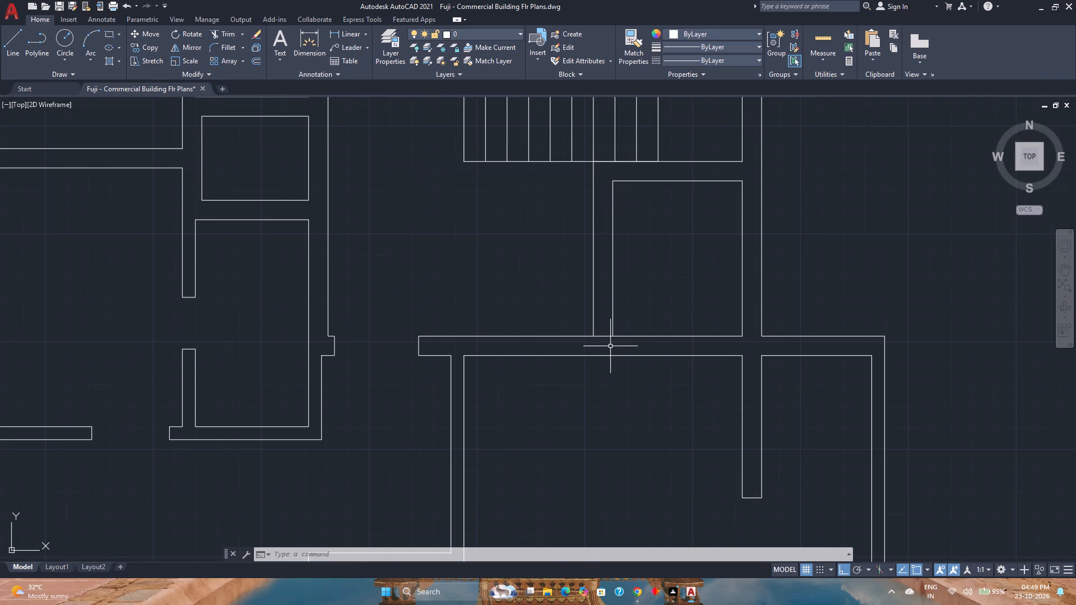
pyautogui.write('tr')
pyautogui.press('Return')
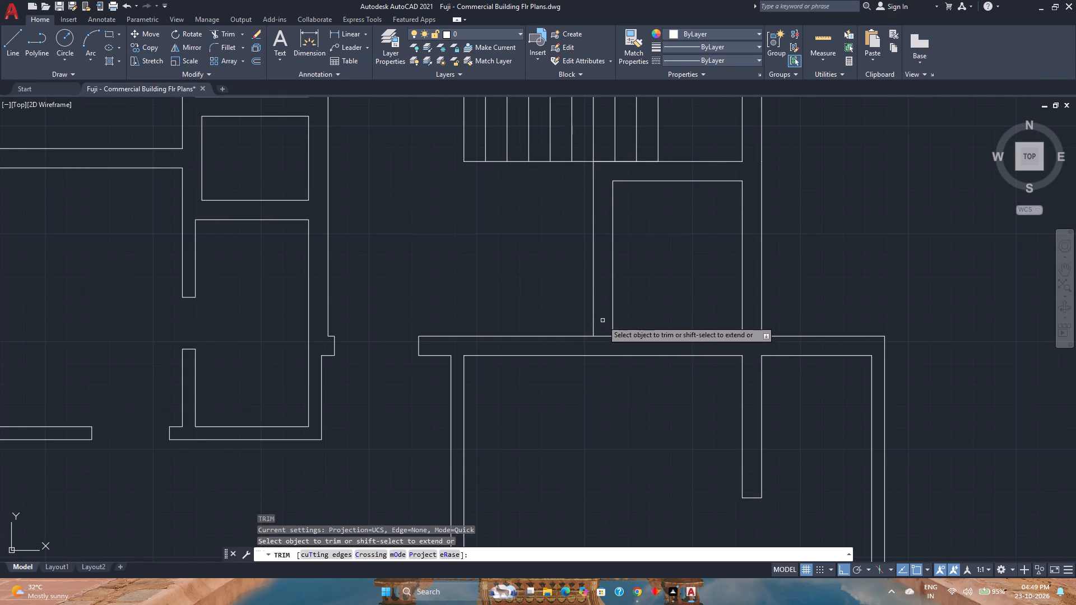
pyautogui.click(608, 331)
pyautogui.click(604, 337)
pyautogui.press('Escape')
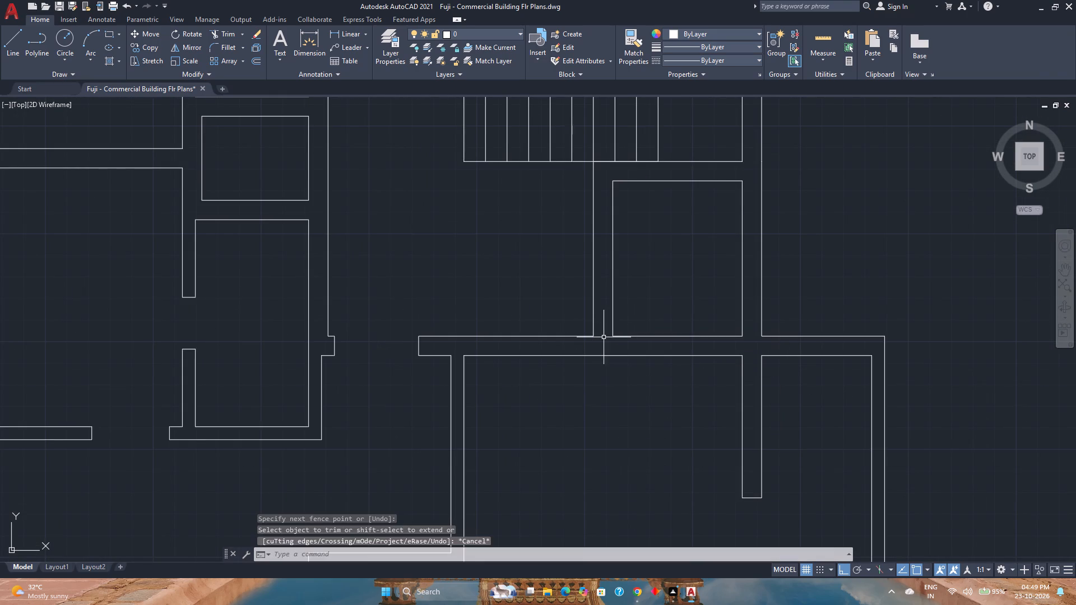
# Save the floor plan drawing.
pyautogui.hotkey('ctrl', 's')
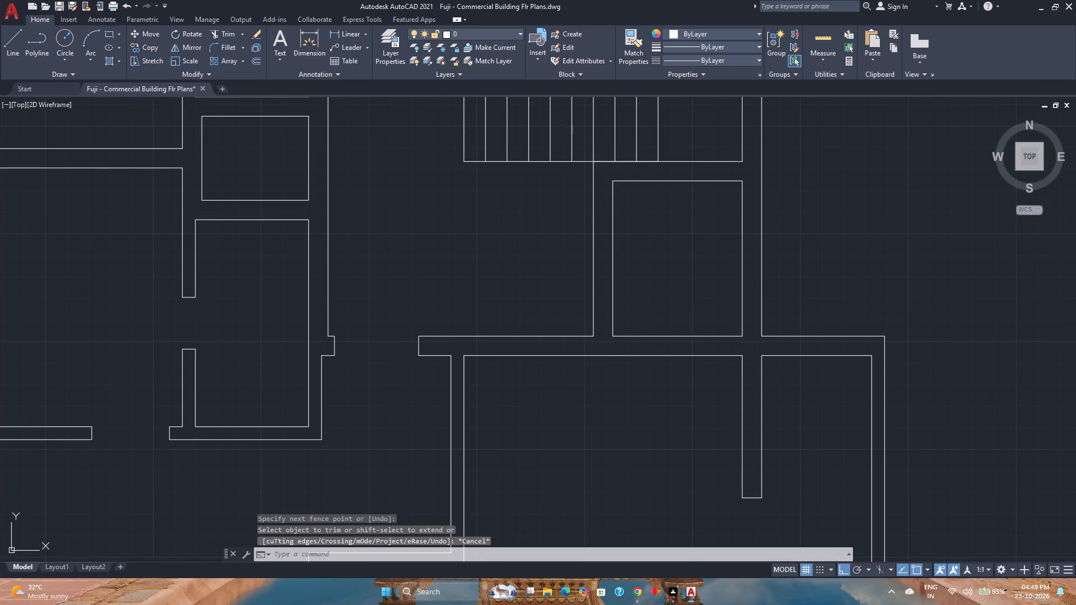
# Start a new line near the horizontal wall below the small room beside the staircase.
pyautogui.click(19, 48)
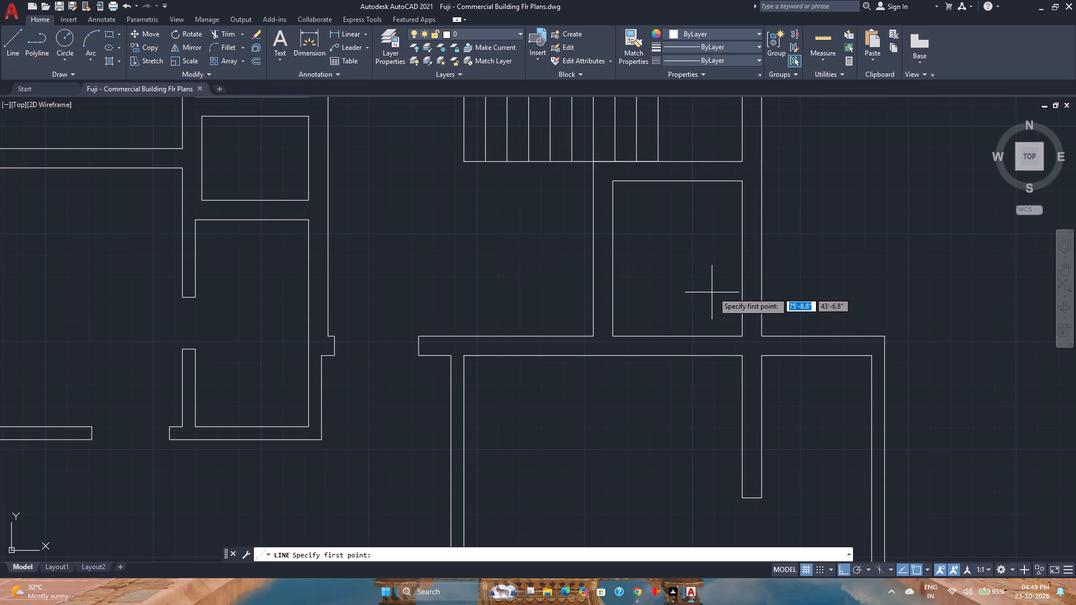
pyautogui.scroll(1, 632, 339)
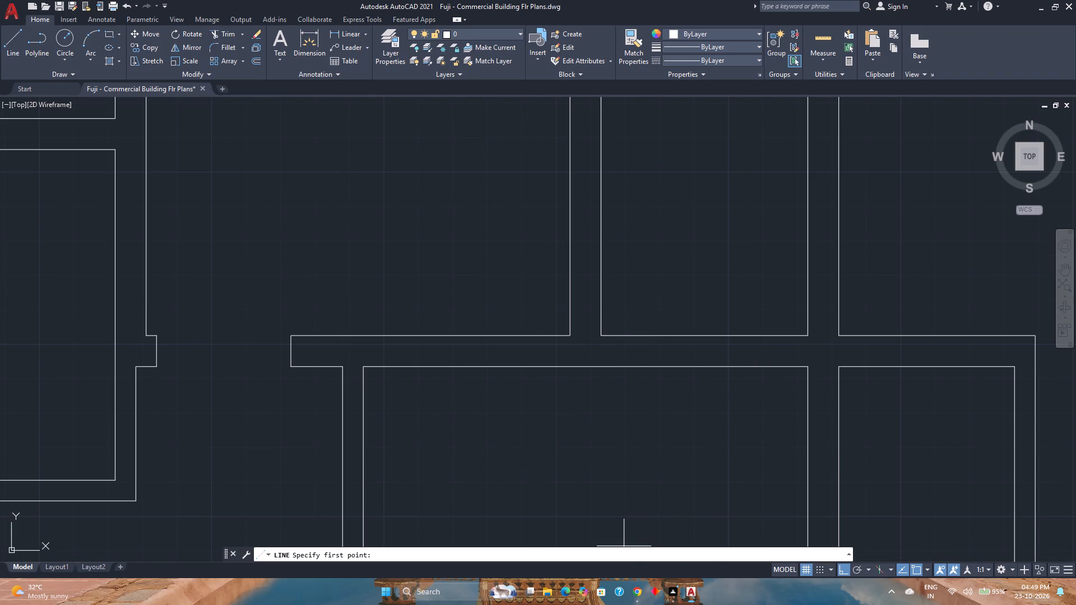
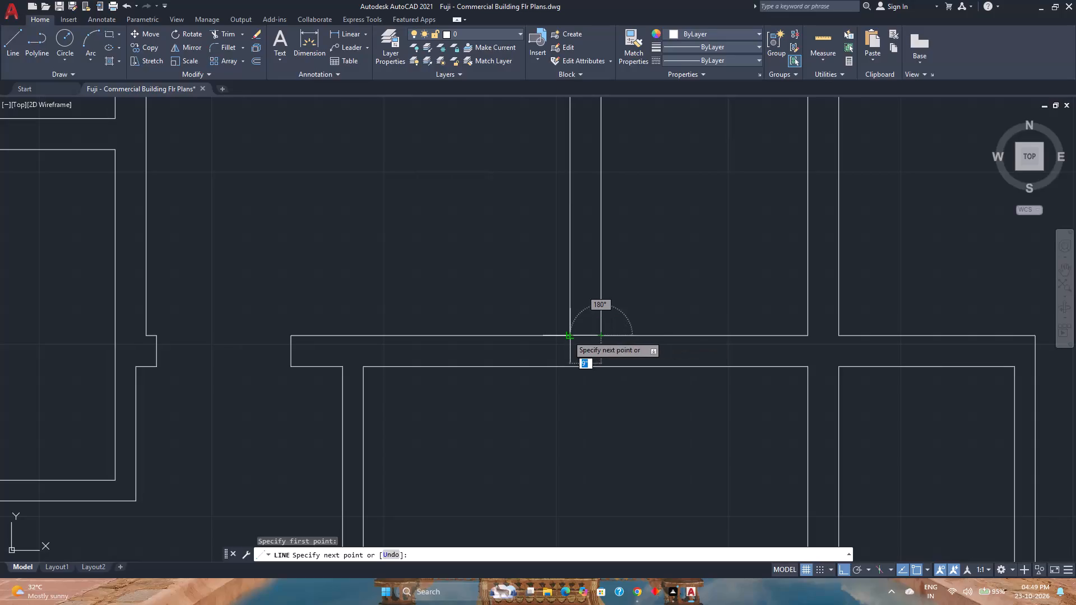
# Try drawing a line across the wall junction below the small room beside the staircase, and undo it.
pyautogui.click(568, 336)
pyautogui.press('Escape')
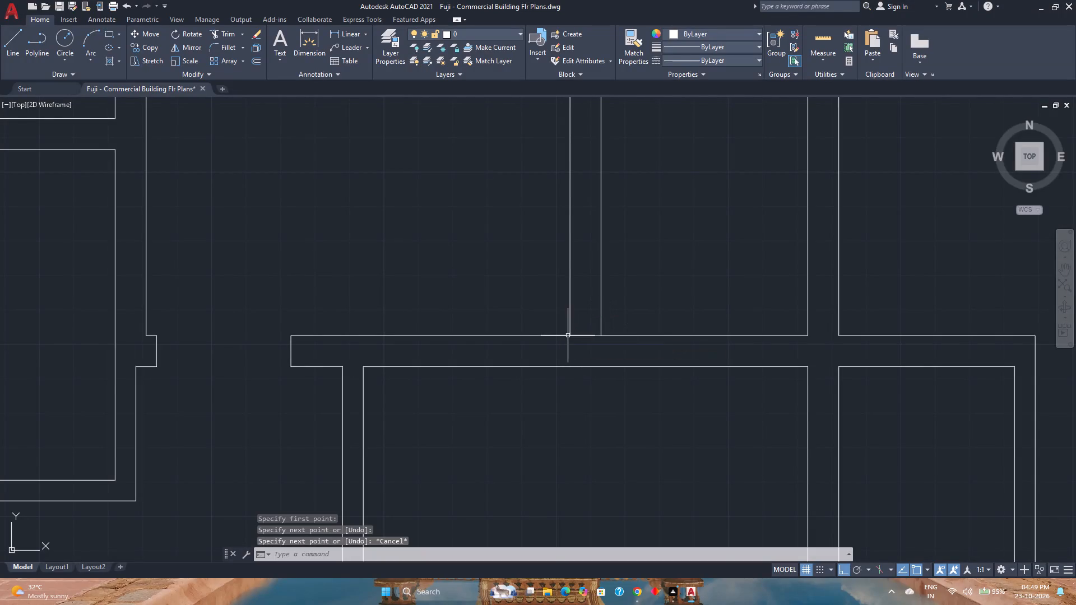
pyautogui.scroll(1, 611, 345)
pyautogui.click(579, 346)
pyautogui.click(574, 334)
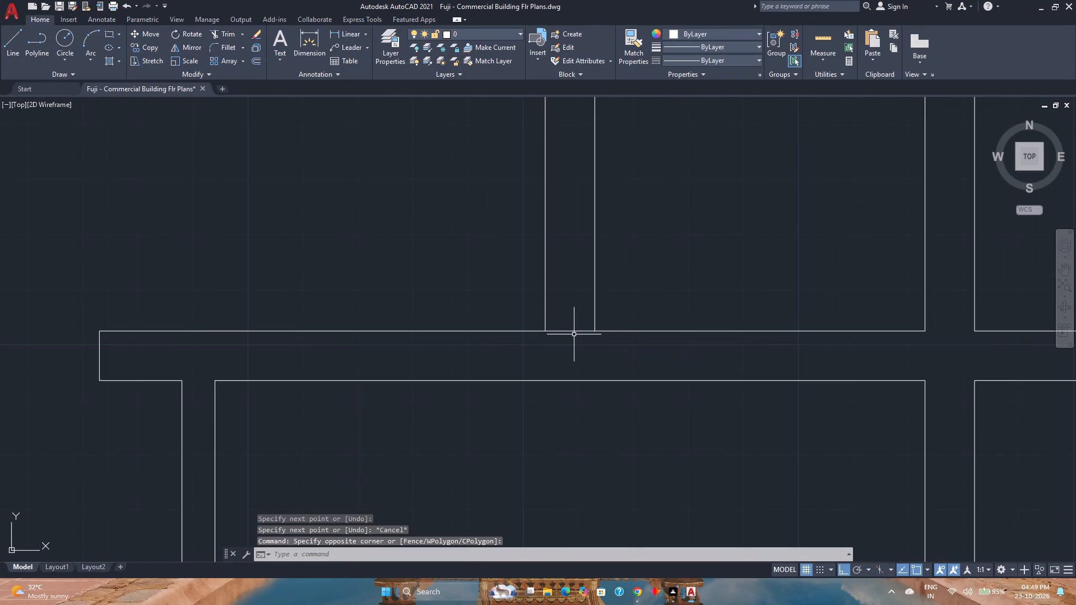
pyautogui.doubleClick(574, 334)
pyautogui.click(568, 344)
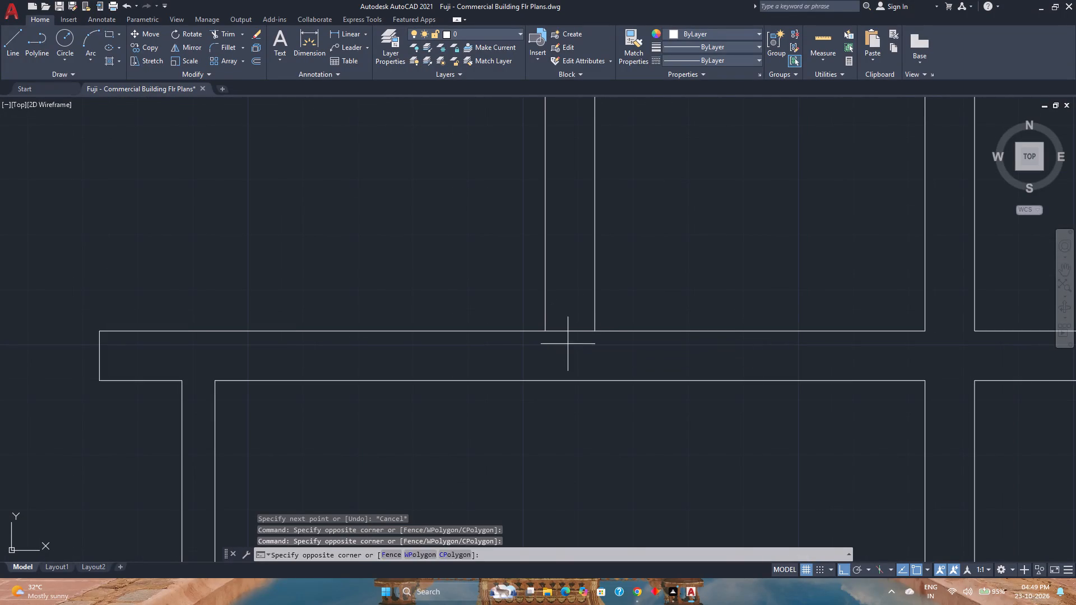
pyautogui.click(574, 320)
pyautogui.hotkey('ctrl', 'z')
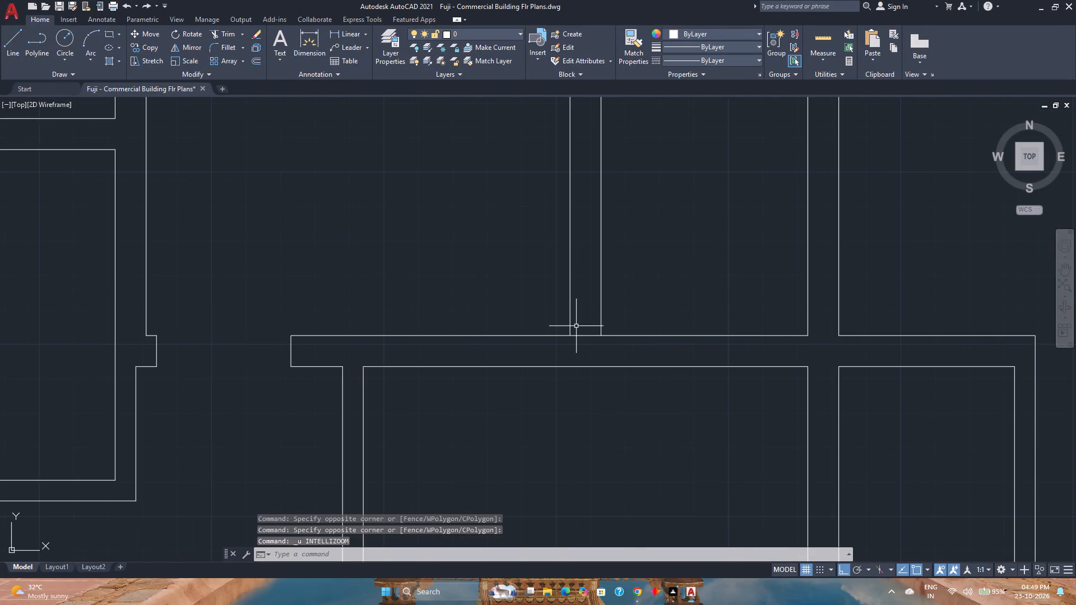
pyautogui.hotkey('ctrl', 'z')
# Draw a short line across the small room's wall nearest the corridor, at the wall's midpoint, below the staircase.
pyautogui.click(15, 50)
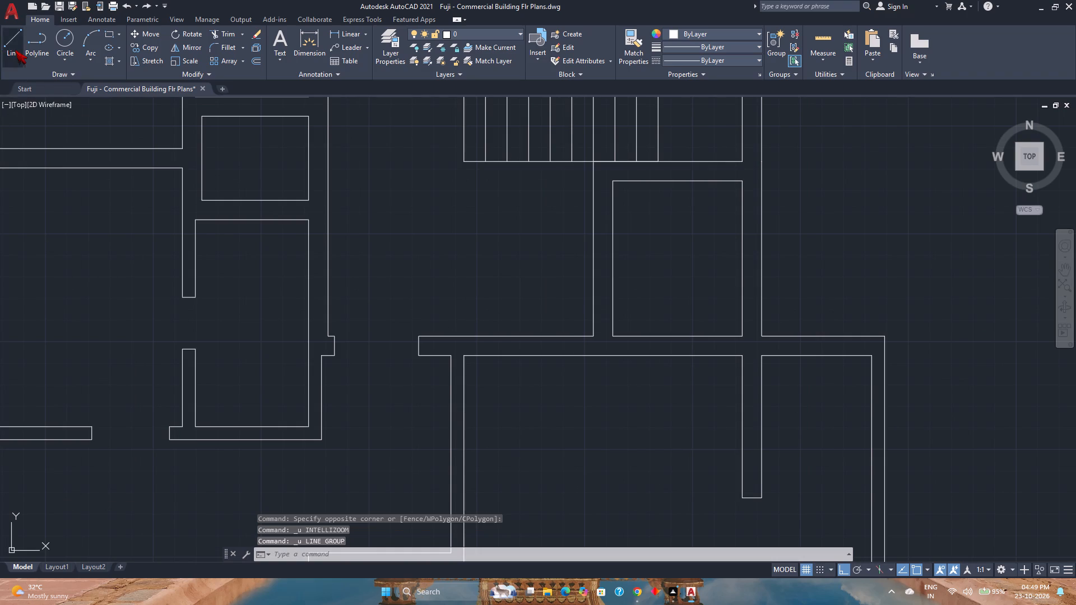
pyautogui.click(612, 260)
pyautogui.click(593, 260)
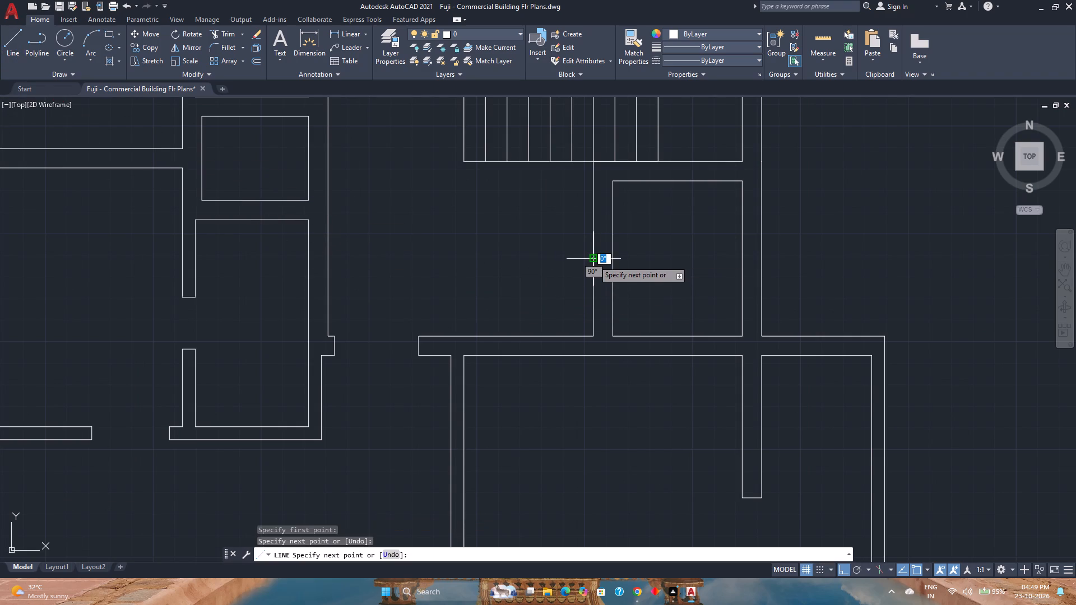
pyautogui.press('Escape')
# Offset the short line across the small room's wall by 1'6" both upward and downward.
pyautogui.scroll(3, 593, 260)
pyautogui.moveTo(593, 260); pyautogui.dragTo(493, 337, button='middle')
pyautogui.scroll(-2, 493, 337)
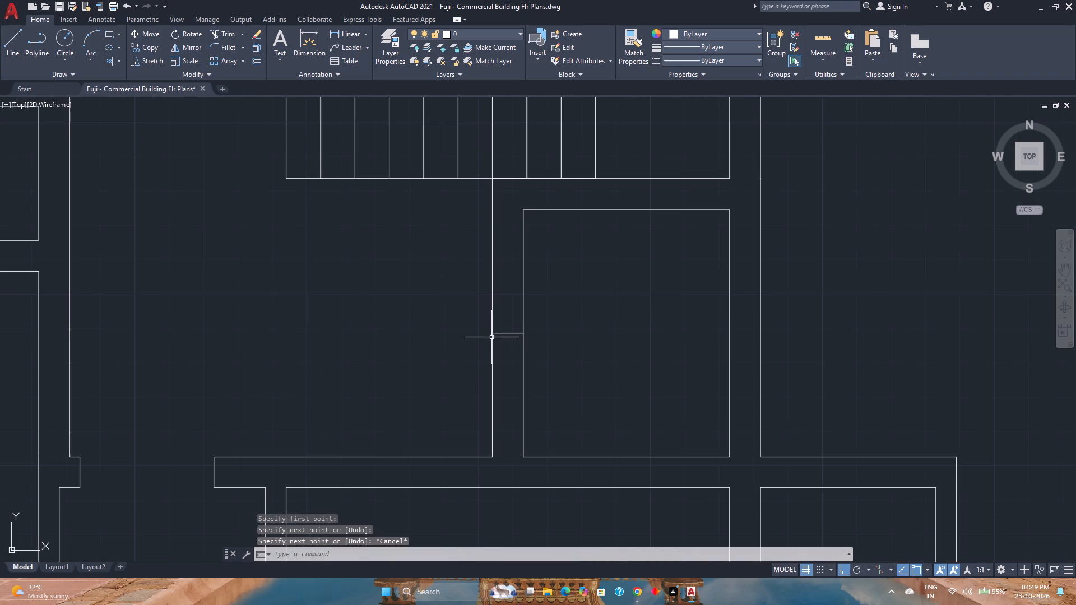
pyautogui.click(256, 59)
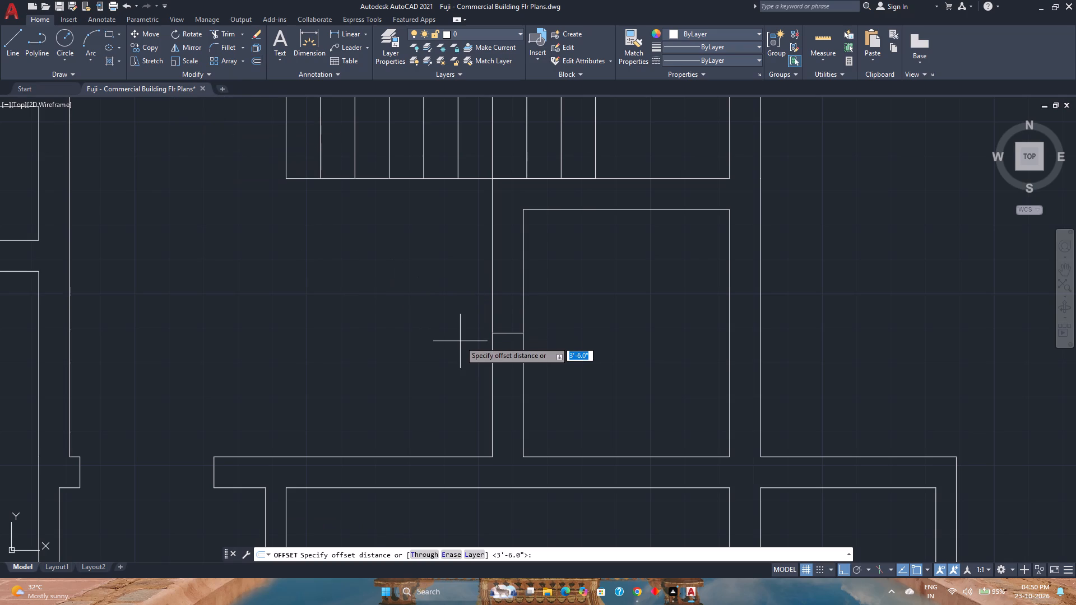
pyautogui.write('1\'6"')
pyautogui.press('Return')
pyautogui.click(517, 332)
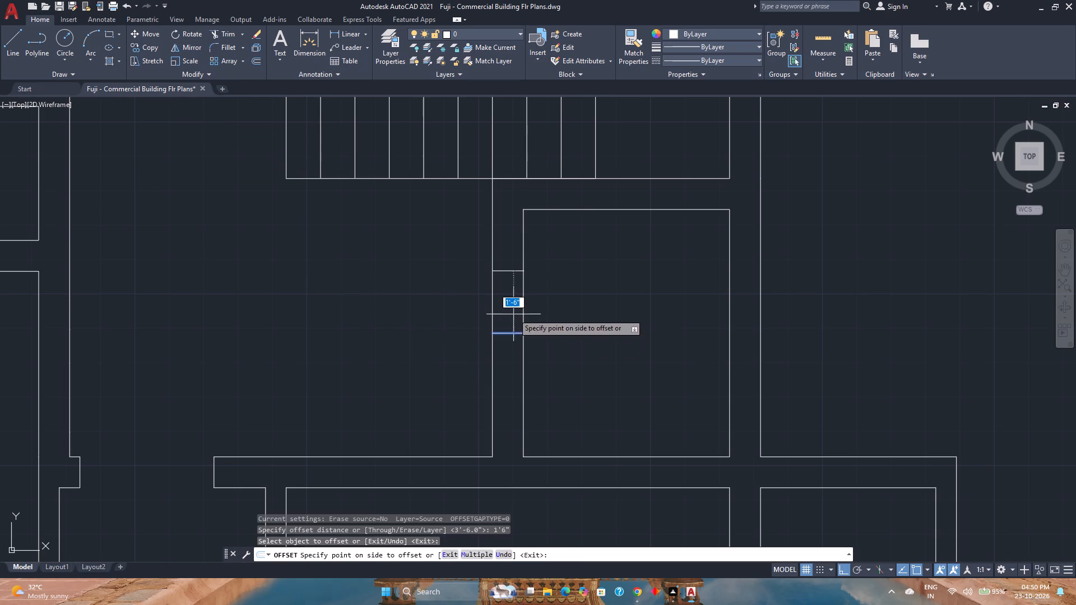
pyautogui.click(513, 310)
pyautogui.click(515, 334)
pyautogui.click(508, 374)
pyautogui.press('Escape')
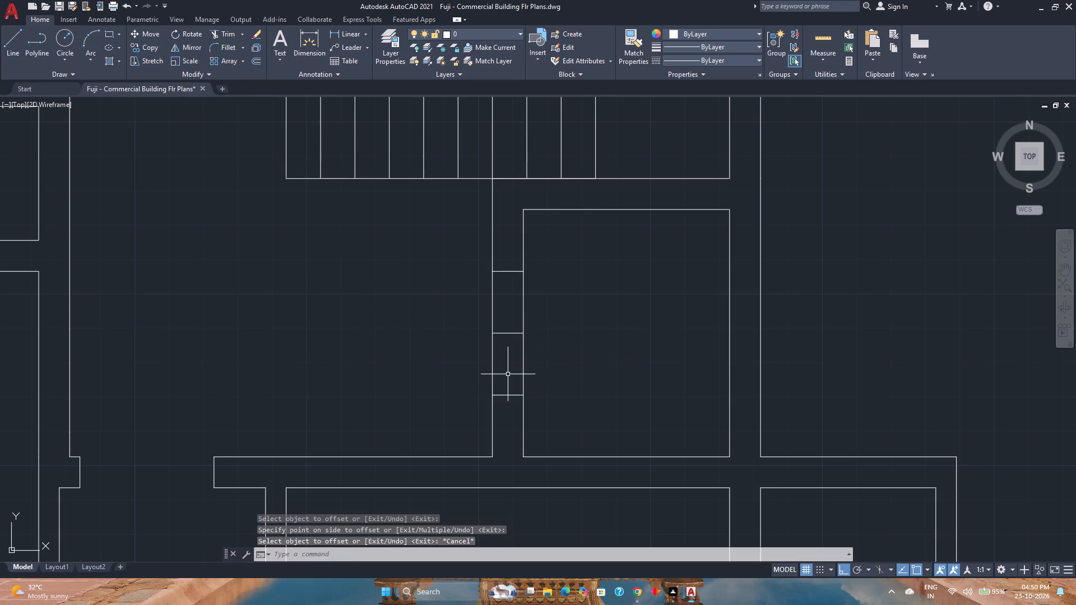
# Delete the middle reference line between the two offset lines in the small room's wall.
pyautogui.click(508, 341)
pyautogui.click(507, 321)
pyautogui.press('Delete')
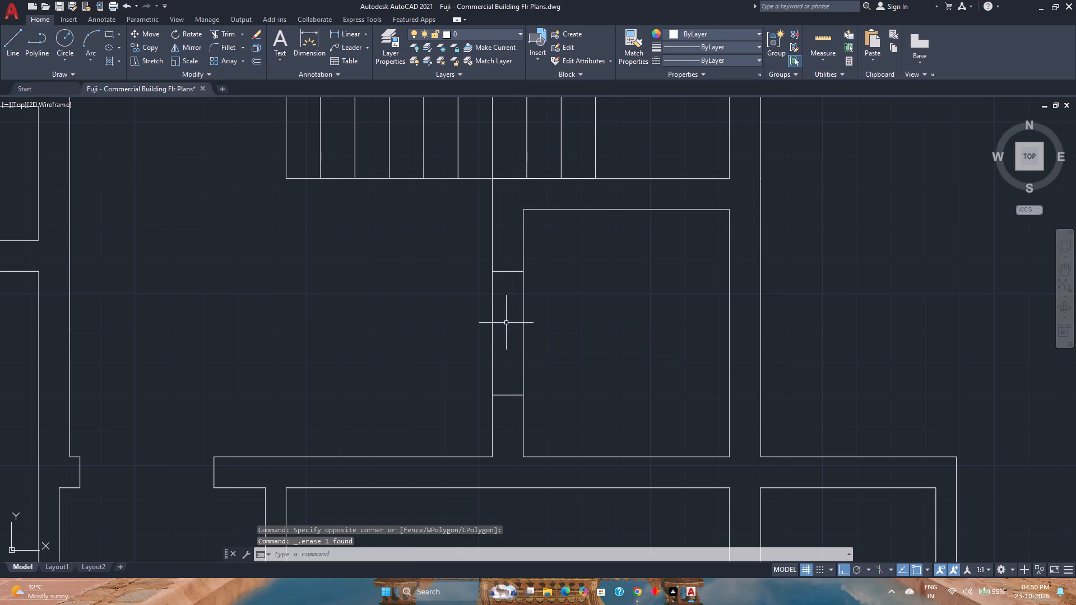
# Trim both wall lines between the two offset lines to open a door into the small room.
pyautogui.write('tr')
pyautogui.press('Return')
pyautogui.click(531, 338)
pyautogui.click(455, 335)
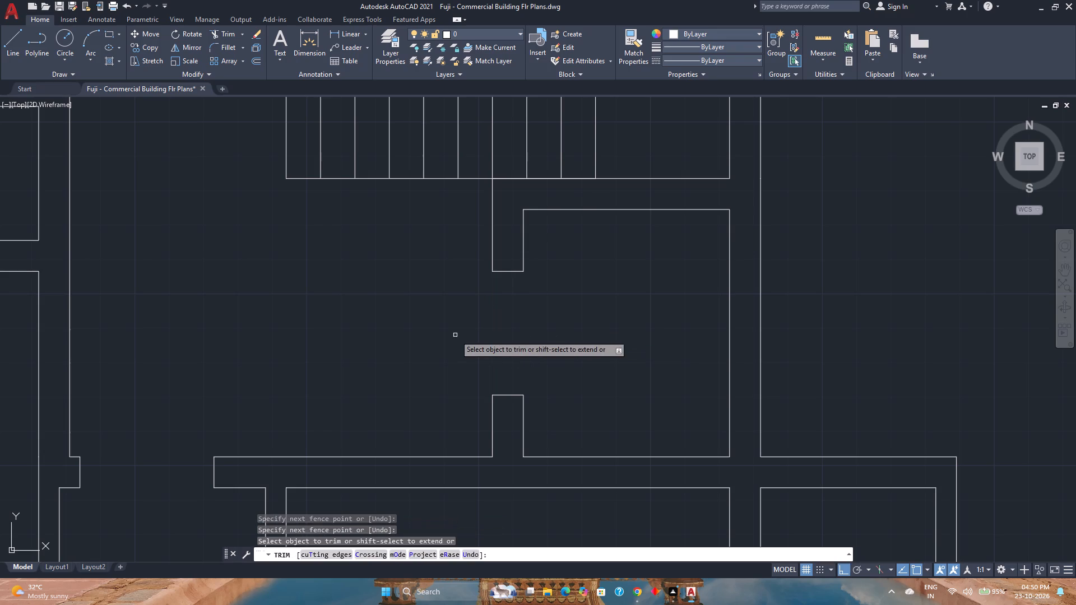
pyautogui.press('Escape')
# Save the floor plan drawing.
pyautogui.hotkey('ctrl', 's')
# Examine the floor plan around the staircase and the adjoining rooms for remaining unfinished walls.
pyautogui.scroll(-3, 466, 332)
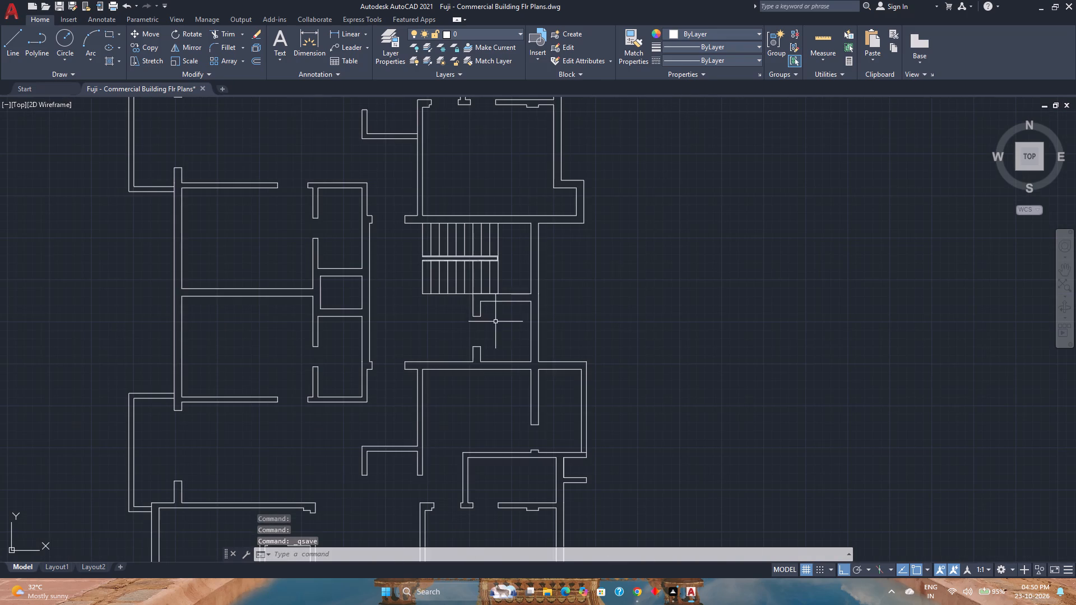
pyautogui.moveTo(495, 322); pyautogui.dragTo(528, 380, button='middle')
pyautogui.middleClick(528, 380)
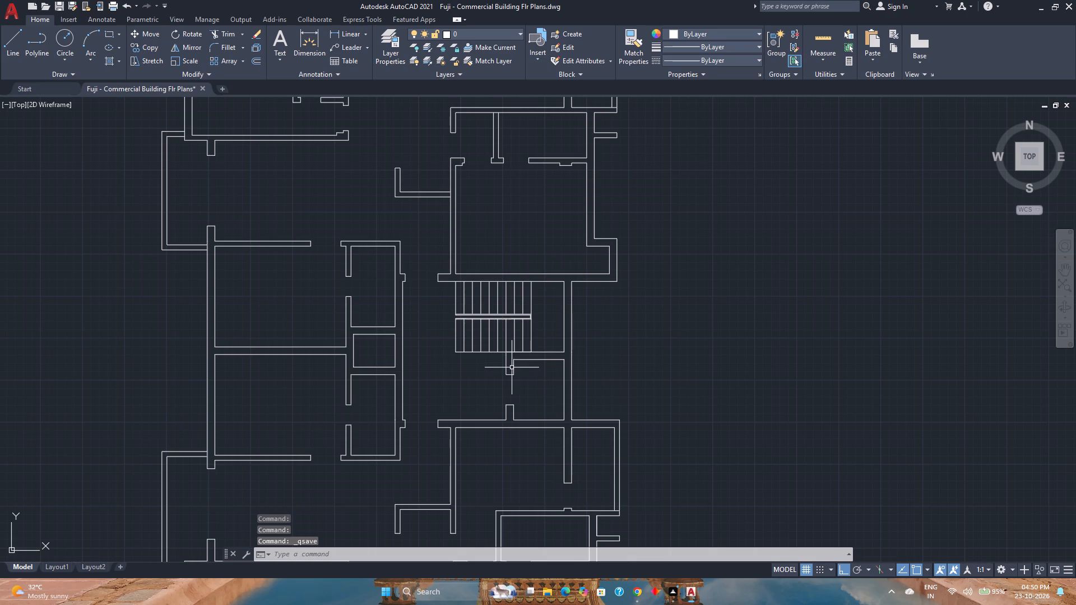
pyautogui.scroll(-1, 511, 366)
pyautogui.scroll(2, 515, 385)
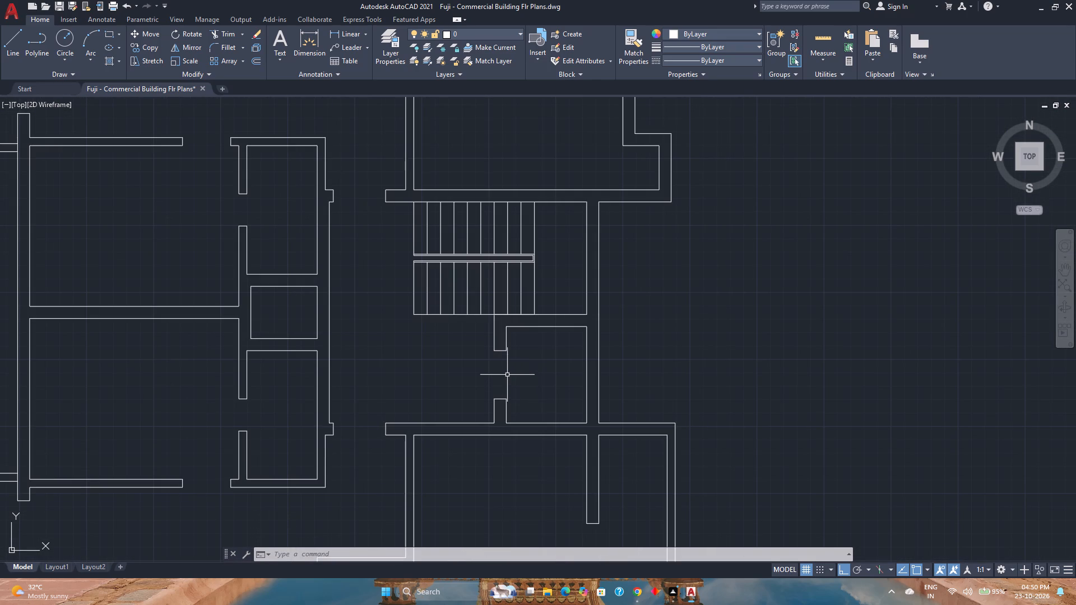
pyautogui.scroll(-2, 504, 366)
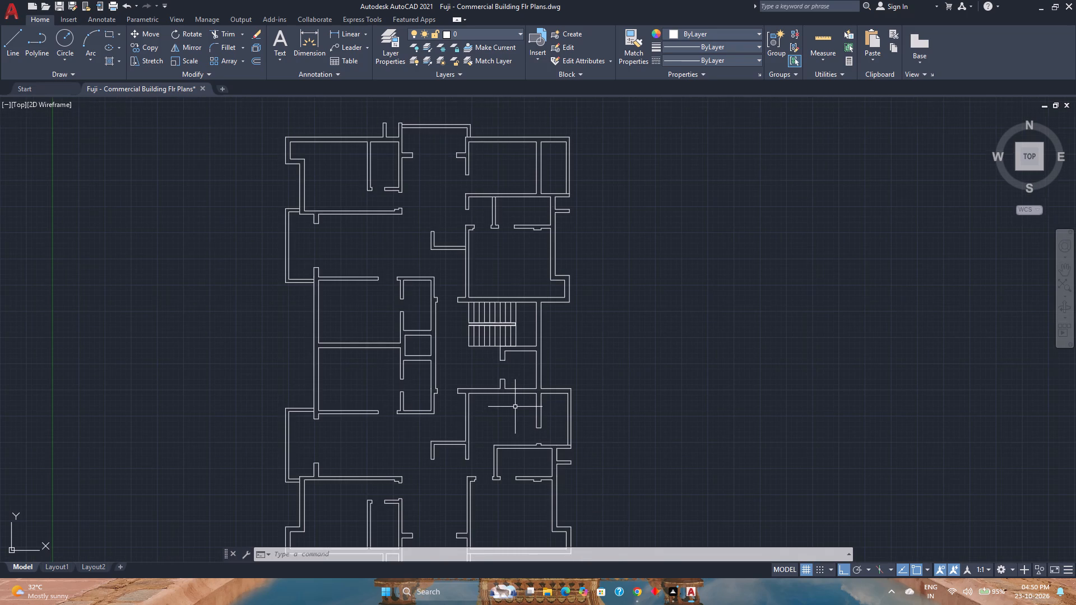
pyautogui.scroll(-1, 515, 407)
pyautogui.scroll(2, 514, 407)
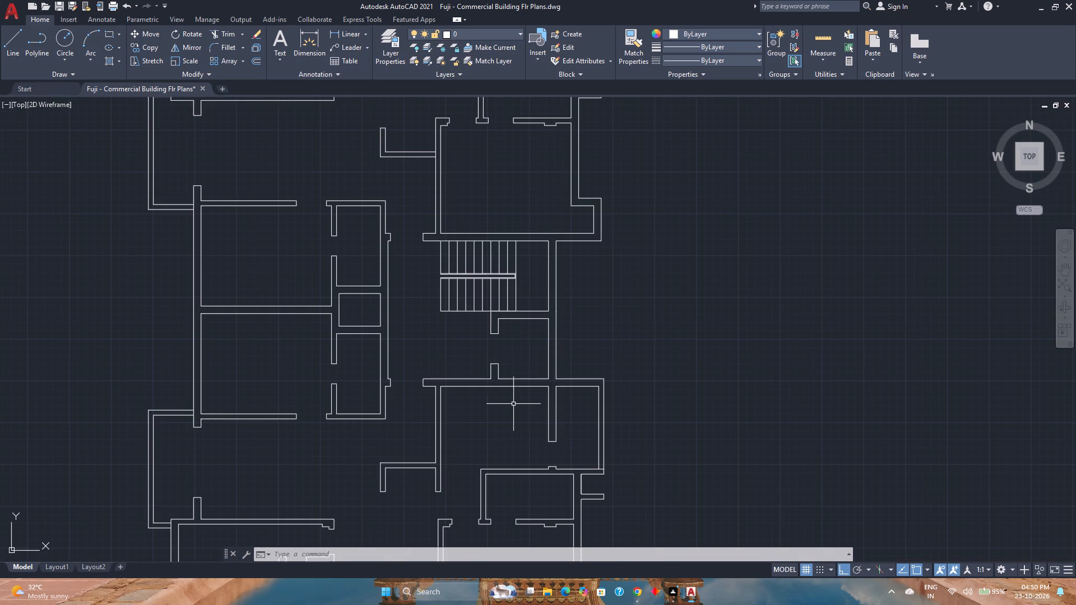
pyautogui.scroll(-1, 513, 404)
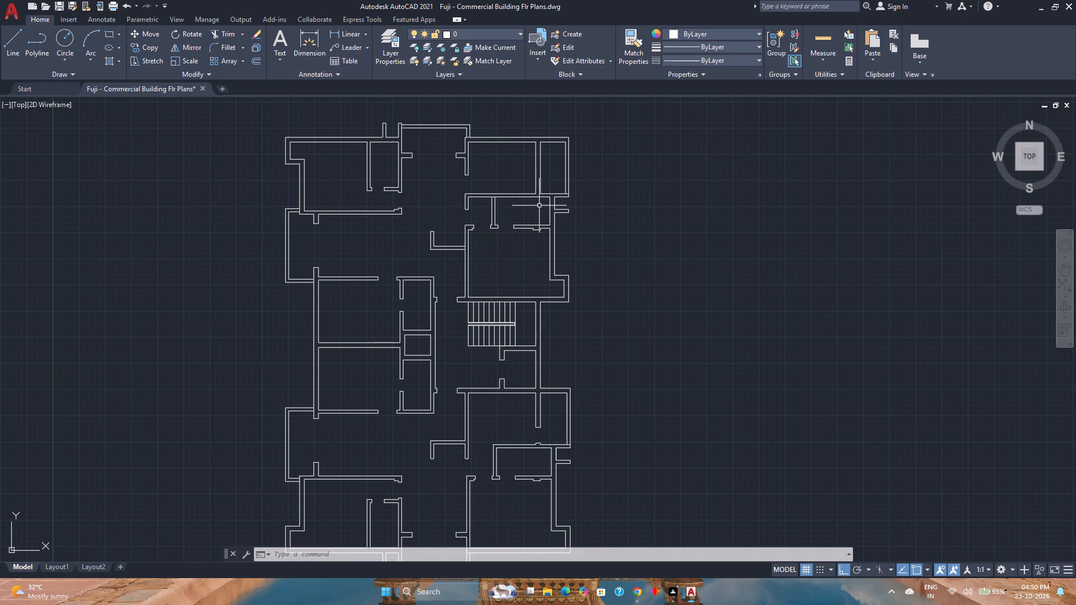
# Trim the wall line closing the junction where the L-shaped wall meets the vertical wall of the room above the staircase.
pyautogui.scroll(4, 451, 246)
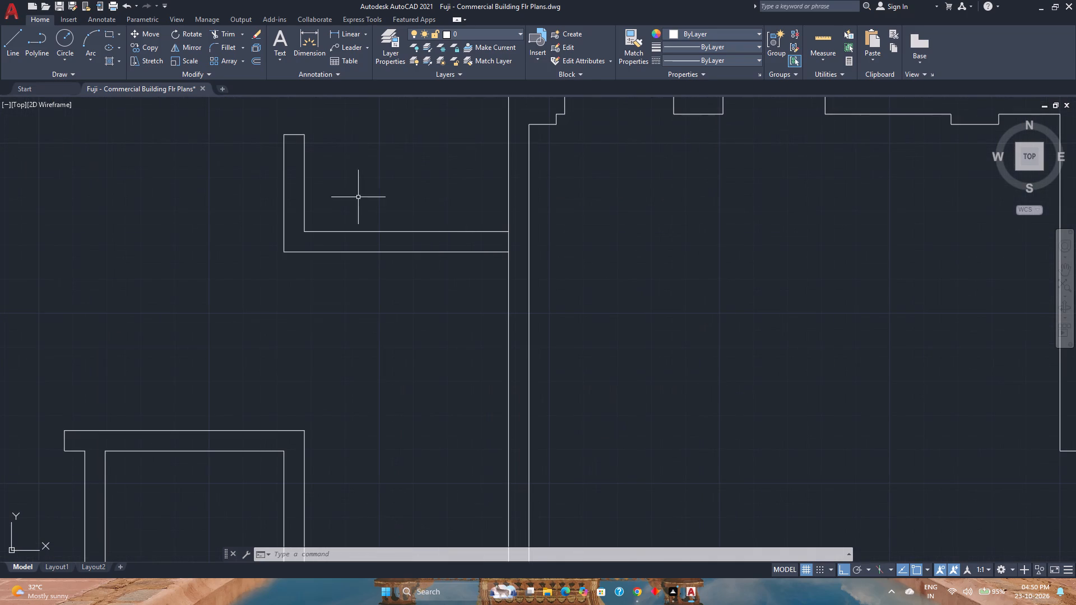
pyautogui.click(222, 35)
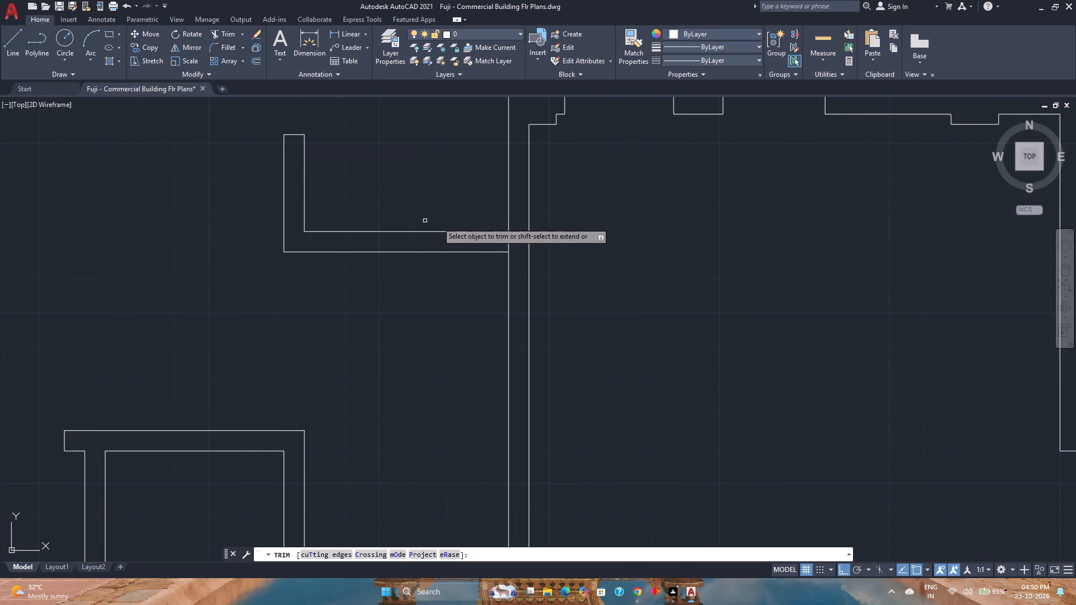
pyautogui.click(505, 243)
pyautogui.click(517, 243)
pyautogui.rightClick(558, 236)
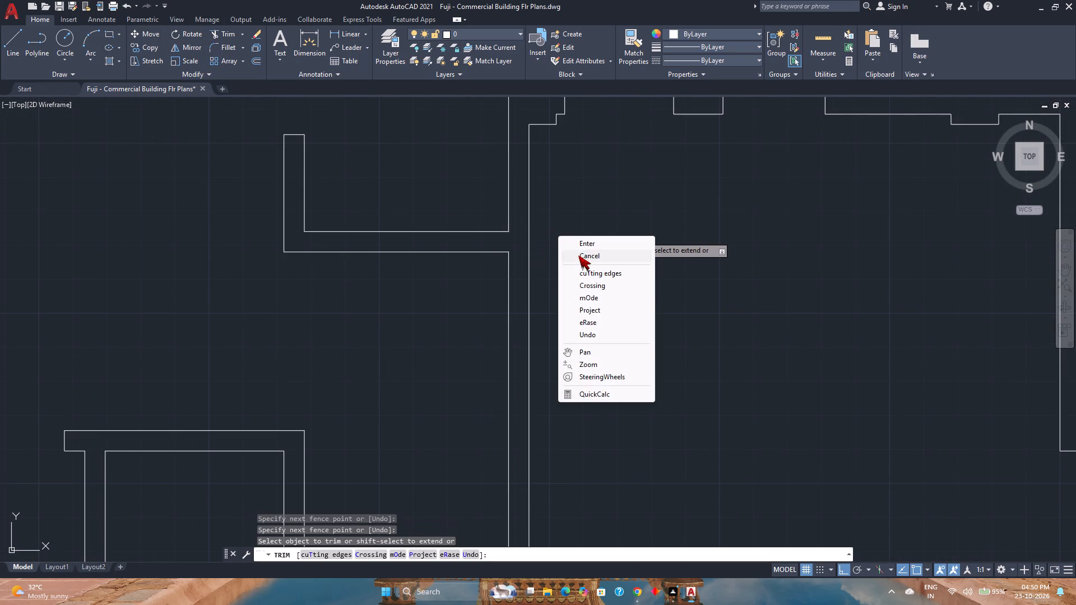
pyautogui.click(582, 245)
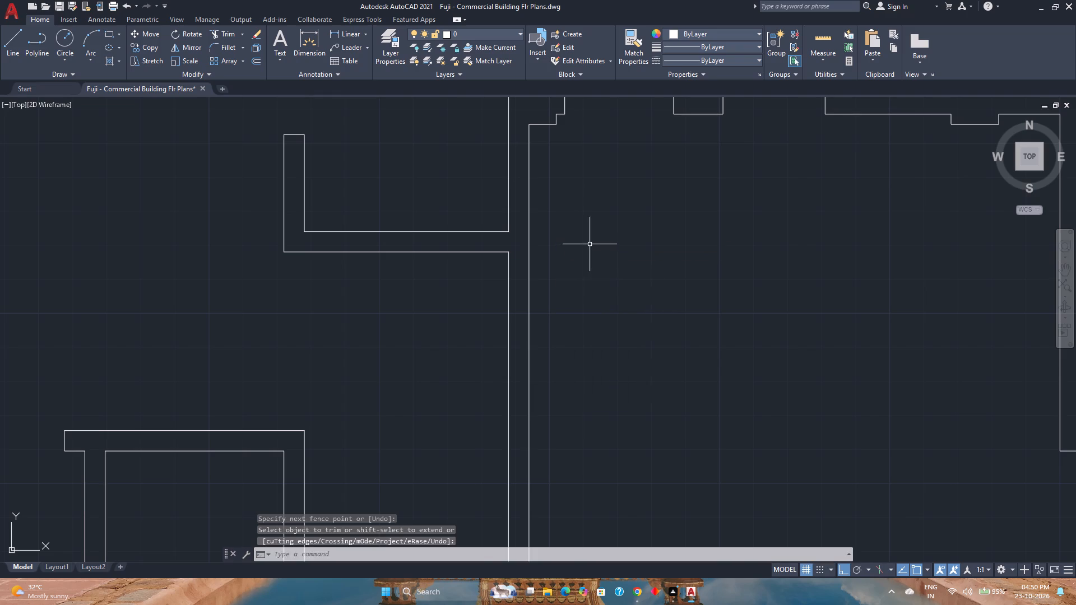
# Save the floor plan drawing.
pyautogui.scroll(-4, 591, 244)
pyautogui.moveTo(592, 239); pyautogui.dragTo(477, 274, button='middle')
pyautogui.middleClick(477, 274)
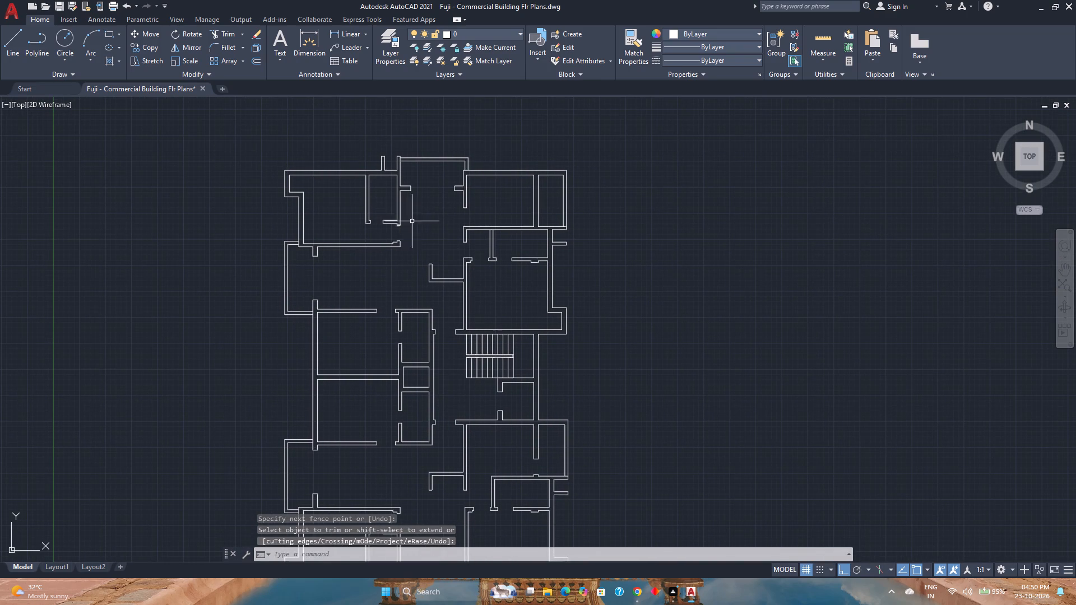
pyautogui.moveTo(499, 440); pyautogui.dragTo(467, 364, button='middle')
pyautogui.middleClick(467, 364)
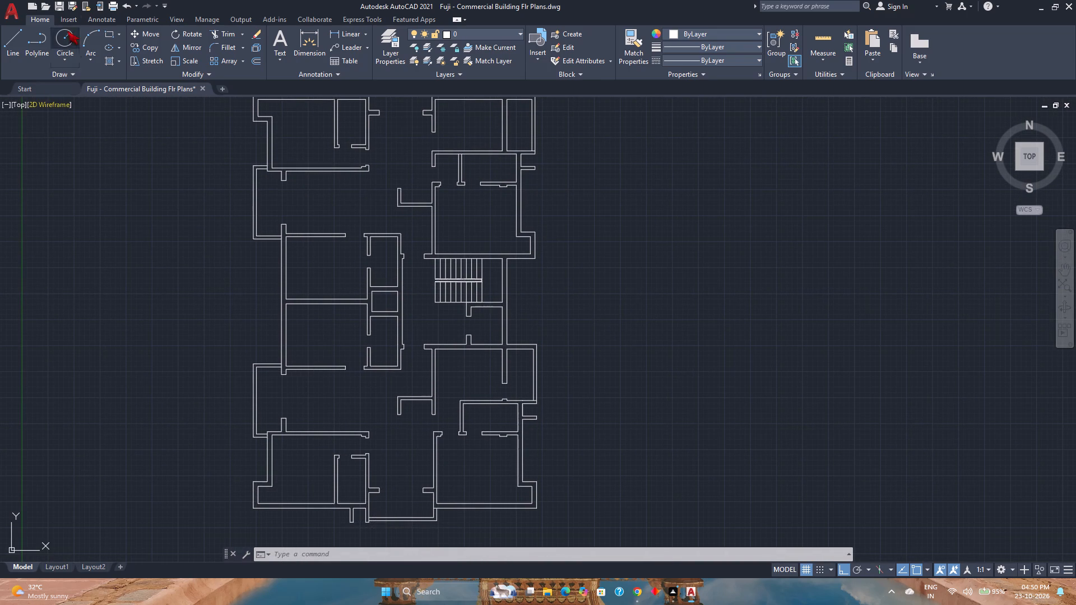
pyautogui.click(56, 4)
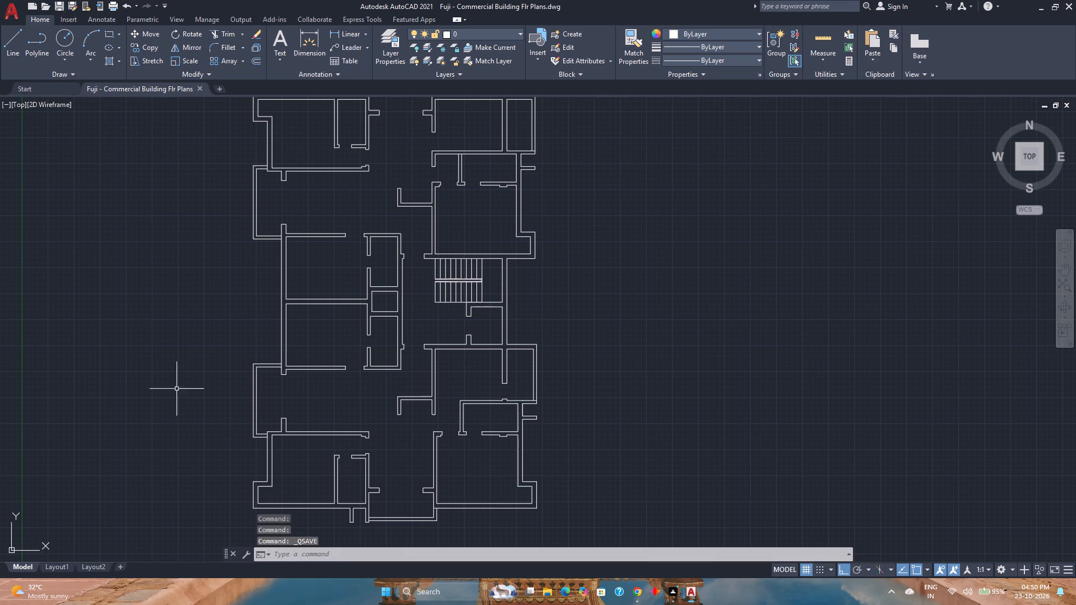
# Examine the wall junctions and openings across the whole floor plan.
pyautogui.scroll(-1, 337, 406)
pyautogui.scroll(1, 345, 403)
pyautogui.moveTo(345, 403); pyautogui.dragTo(359, 387, button='middle')
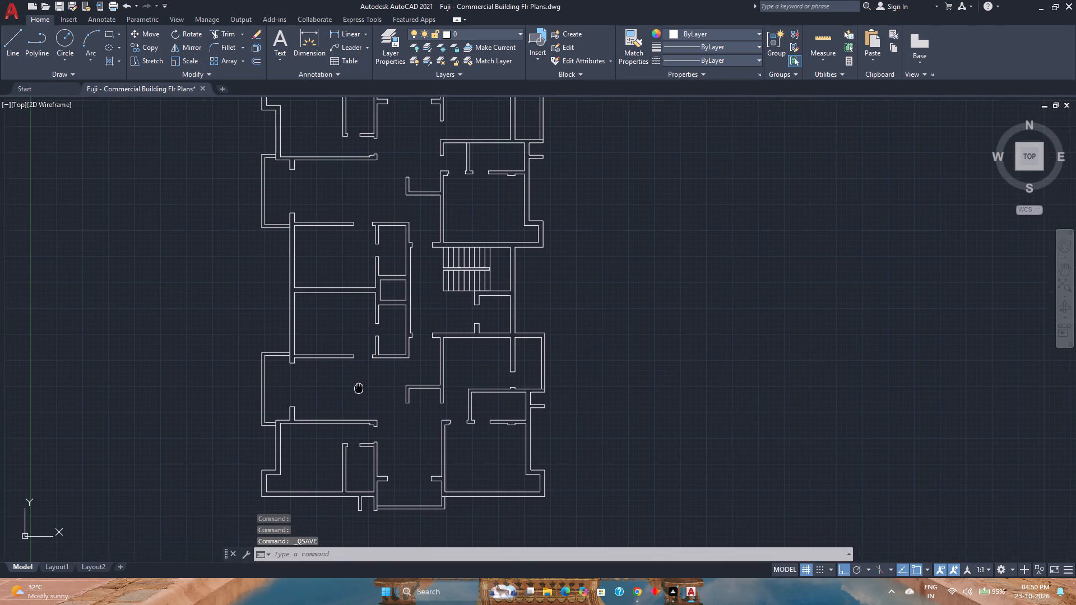
pyautogui.moveTo(359, 387); pyautogui.dragTo(361, 384, button='middle')
pyautogui.middleClick(361, 384)
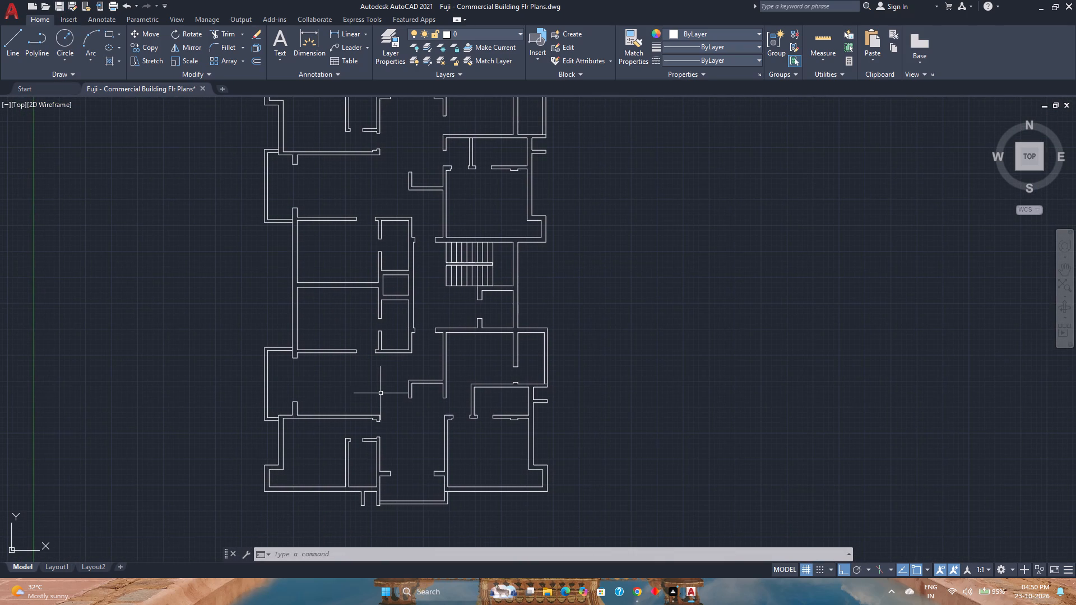
pyautogui.scroll(1, 338, 370)
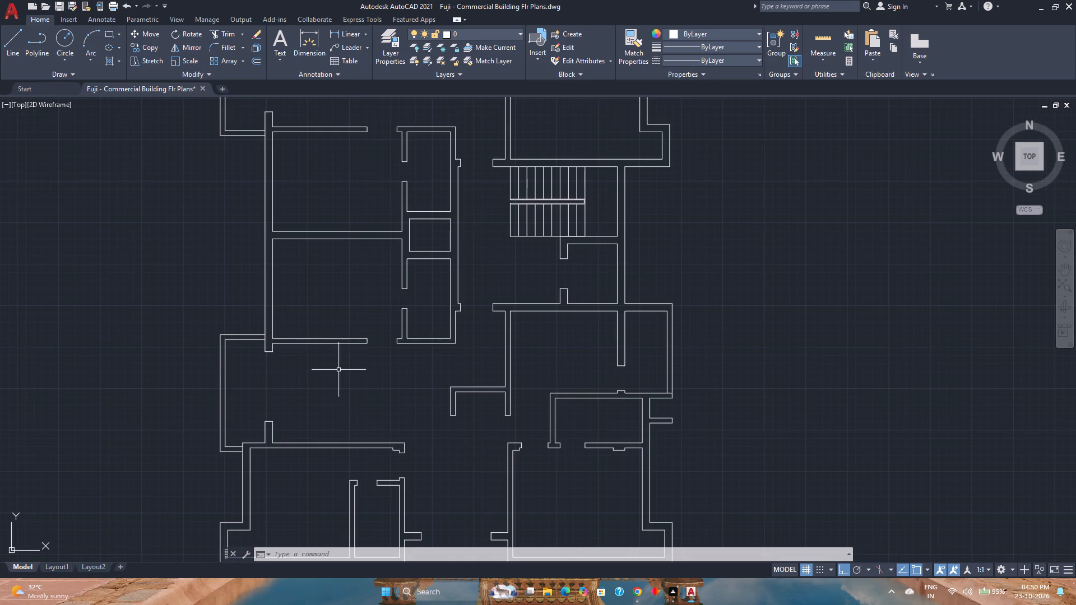
pyautogui.scroll(-2, 338, 370)
pyautogui.moveTo(338, 370); pyautogui.dragTo(331, 402, button='middle')
pyautogui.middleClick(331, 402)
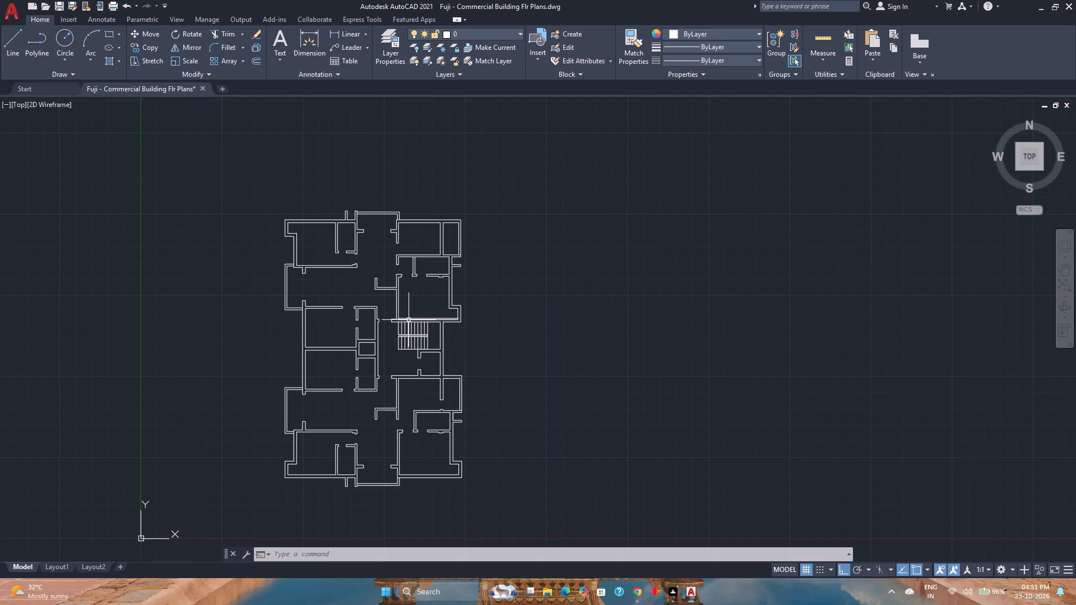
pyautogui.scroll(1, 412, 317)
pyautogui.scroll(-1, 412, 317)
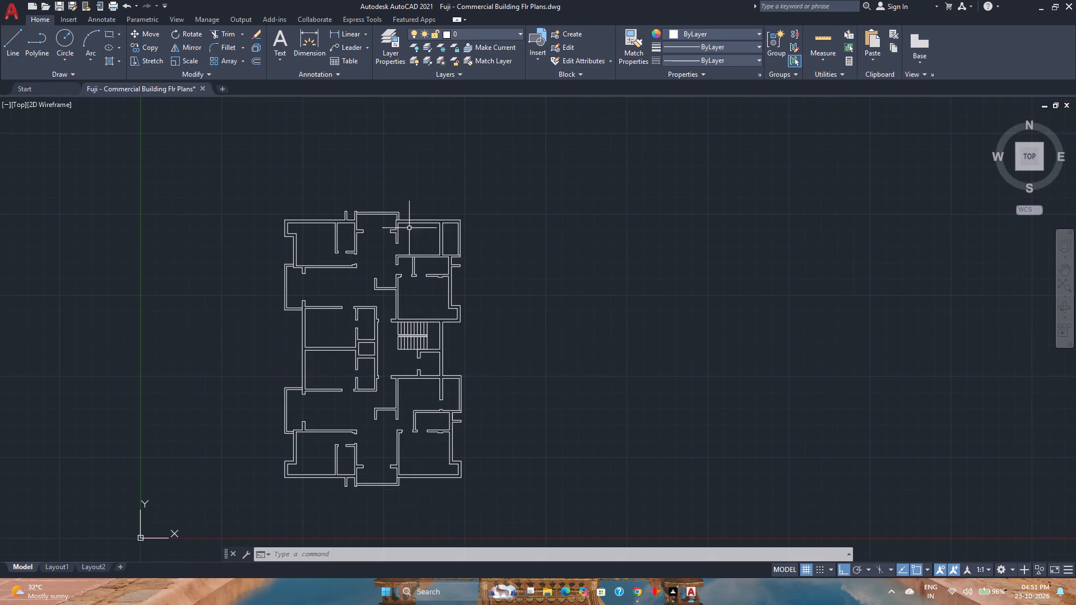
pyautogui.scroll(2, 356, 379)
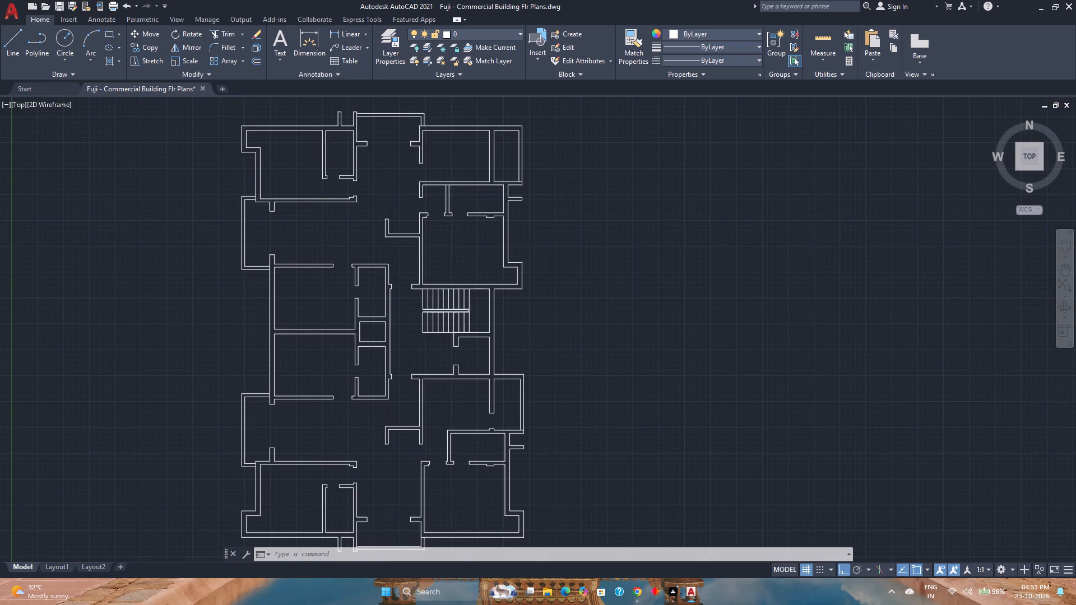
pyautogui.moveTo(356, 379); pyautogui.dragTo(359, 395, button='middle')
pyautogui.moveTo(356, 379); pyautogui.dragTo(358, 384, button='right')
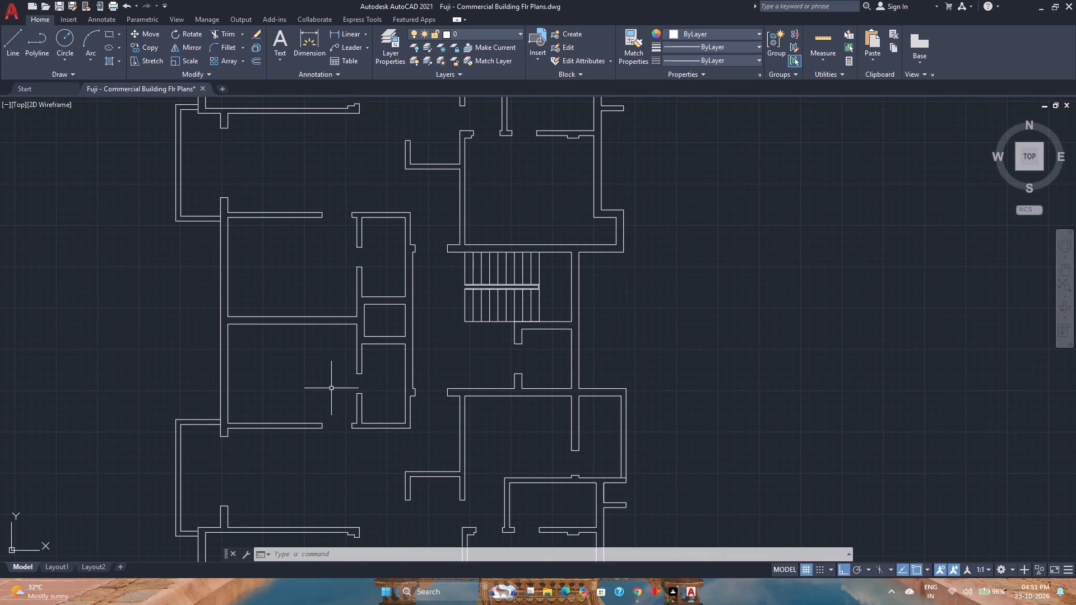
# Save the floor plan drawing.
pyautogui.hotkey('ctrl', 's')
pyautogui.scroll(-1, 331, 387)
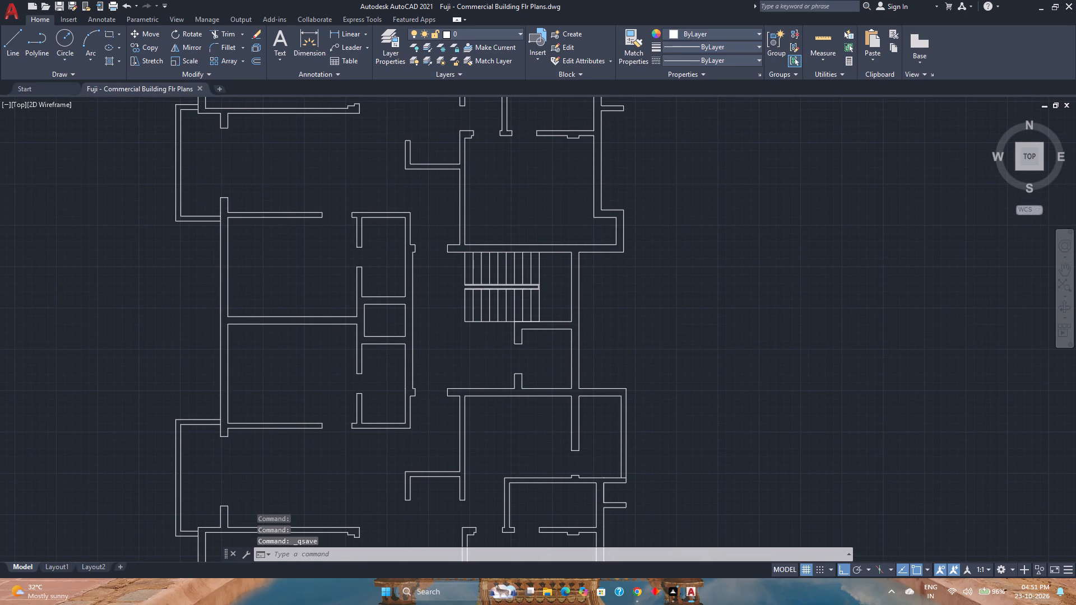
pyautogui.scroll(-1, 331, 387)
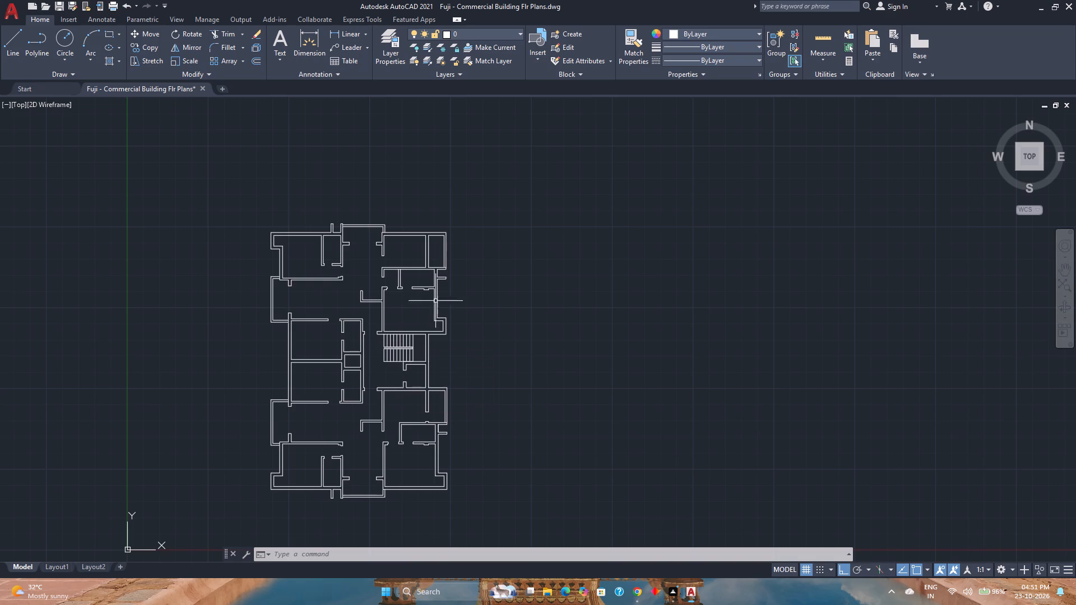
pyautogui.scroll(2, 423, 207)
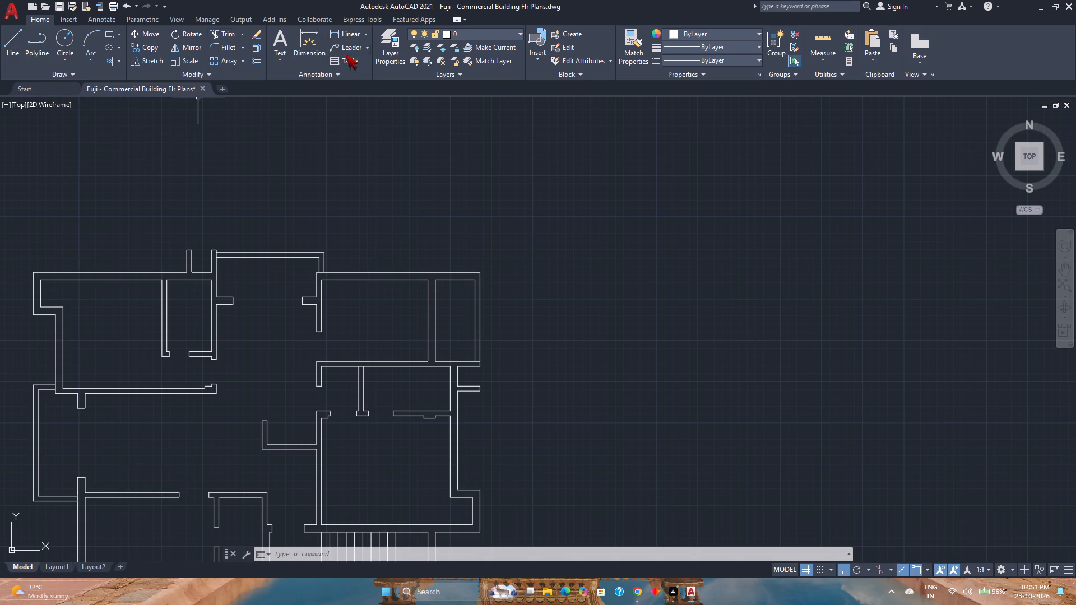
# Turn on the Columns layer.
pyautogui.click(471, 34)
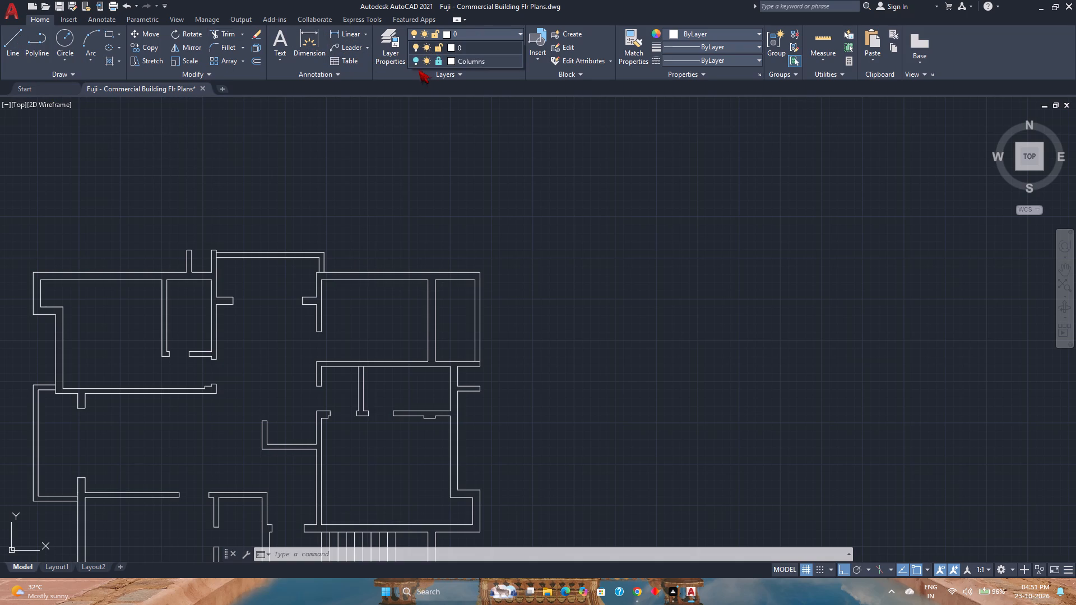
pyautogui.click(414, 59)
pyautogui.click(386, 240)
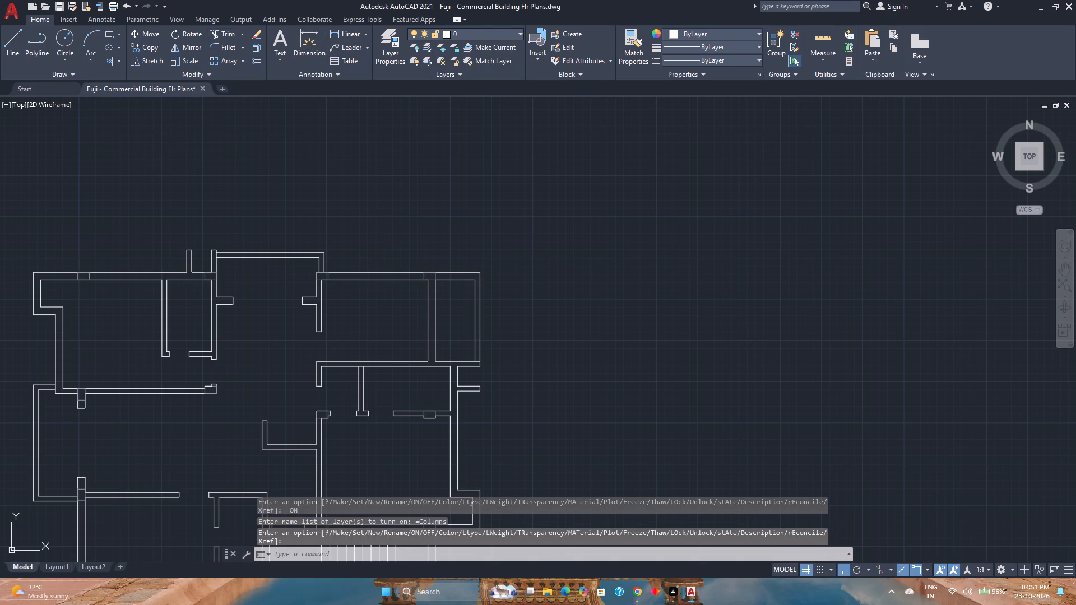
# Draw a line across the upper-right room's top wall, aligned with the inner face of the partition below the column.
pyautogui.scroll(-2, 386, 240)
pyautogui.scroll(4, 388, 250)
pyautogui.moveTo(402, 290); pyautogui.dragTo(350, 297, button='middle')
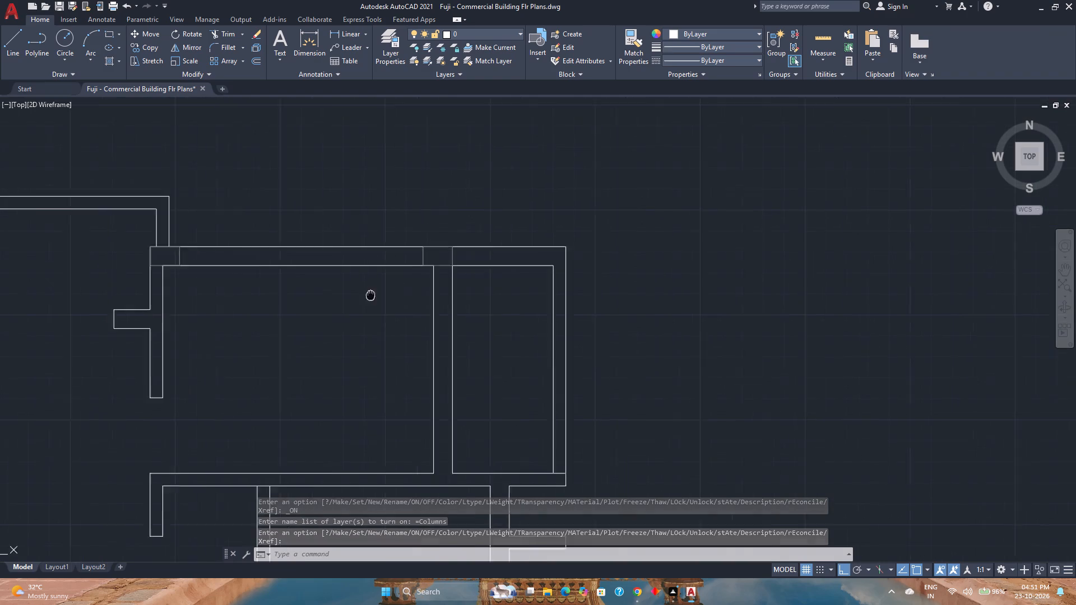
pyautogui.moveTo(350, 297); pyautogui.dragTo(329, 305, button='middle')
pyautogui.click(18, 42)
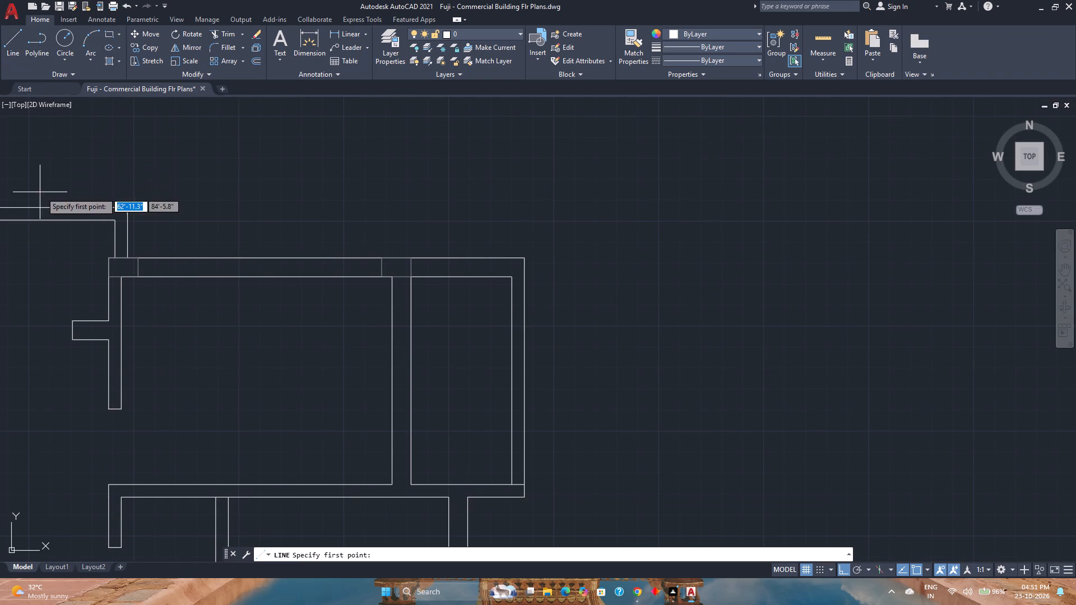
pyautogui.scroll(2, 387, 281)
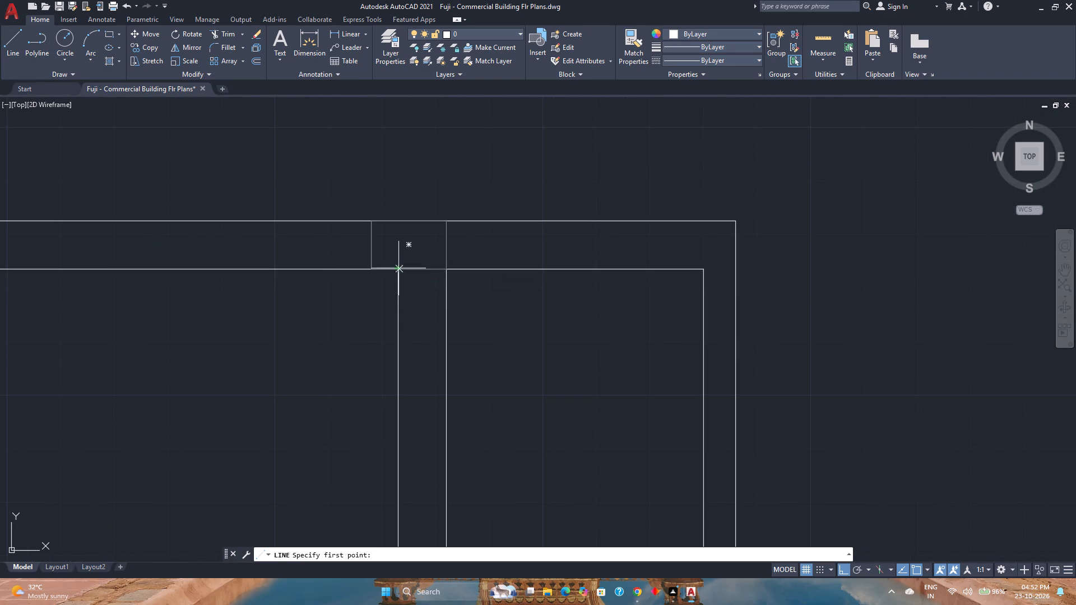
pyautogui.click(398, 269)
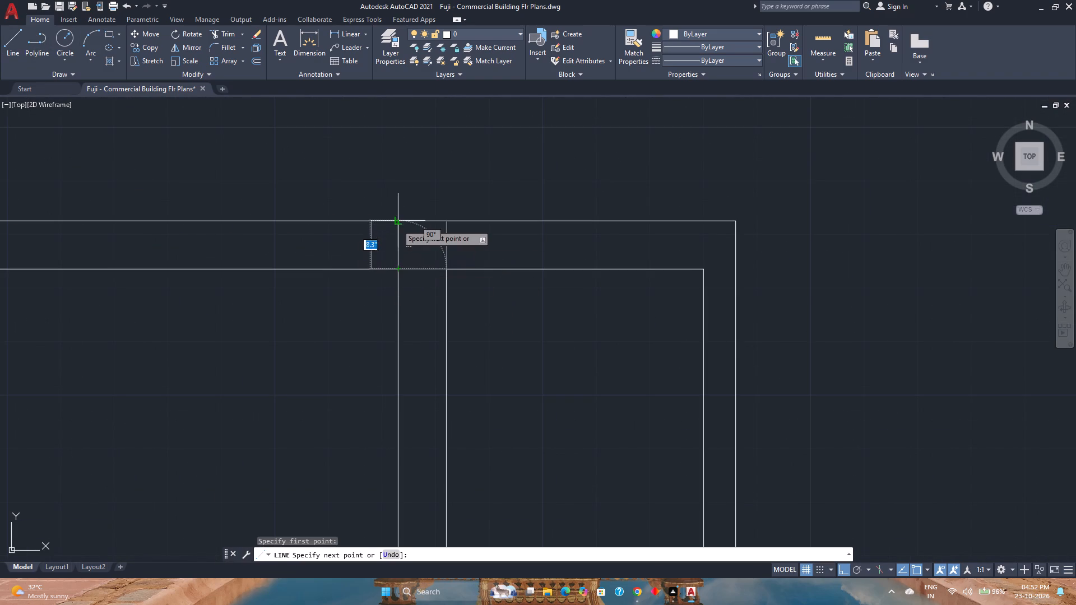
pyautogui.click(397, 224)
pyautogui.press('Escape')
# Move the new line across the top wall 2' to the left, away from the partition.
pyautogui.scroll(2, 397, 229)
pyautogui.click(403, 242)
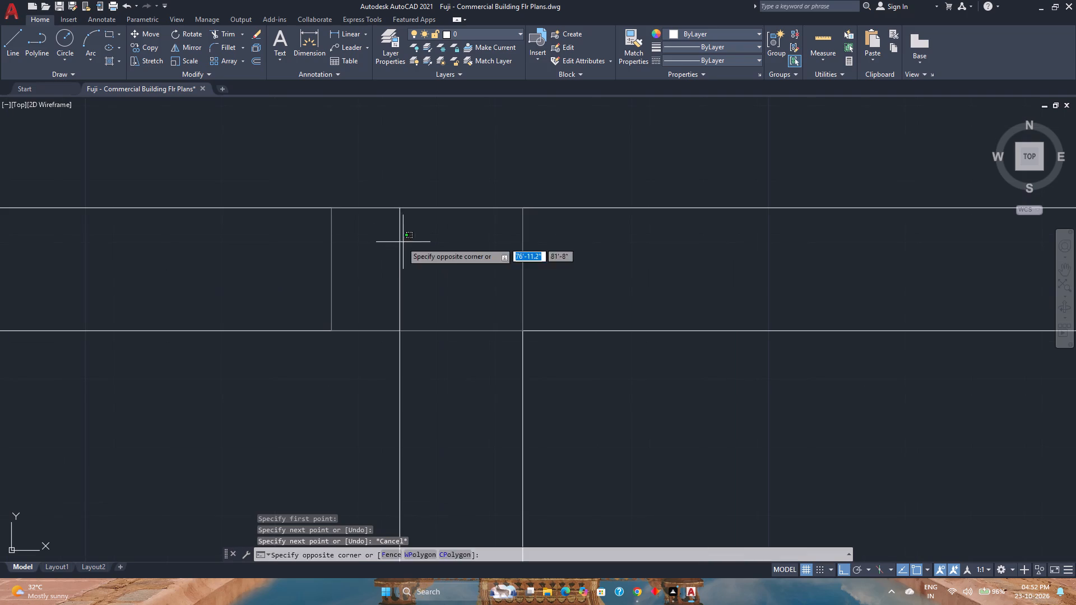
pyautogui.click(382, 238)
pyautogui.press('m')
pyautogui.press('Return')
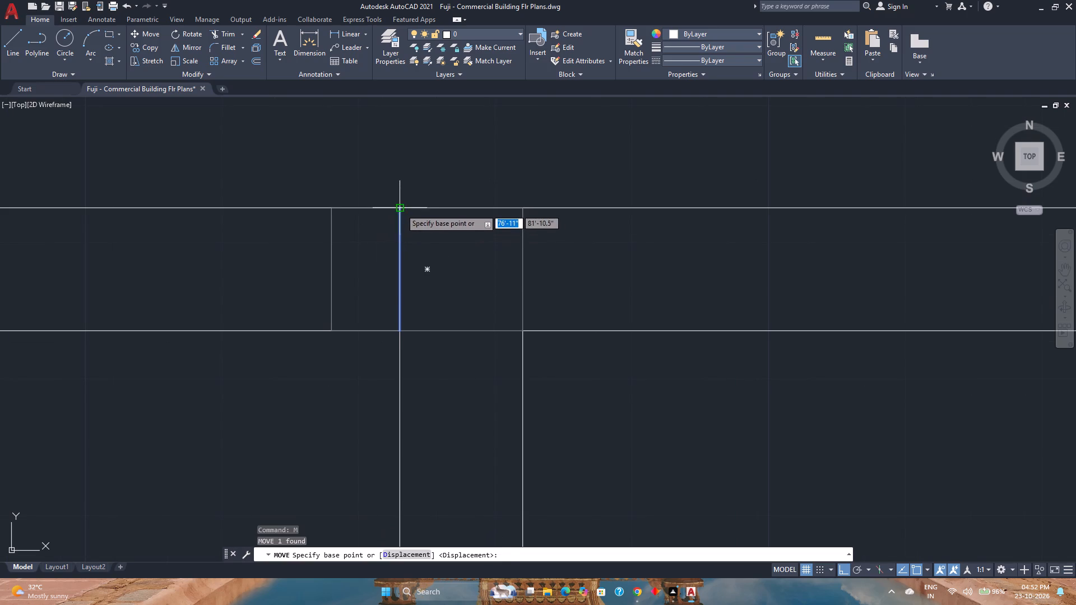
pyautogui.click(401, 209)
pyautogui.scroll(-3, 369, 209)
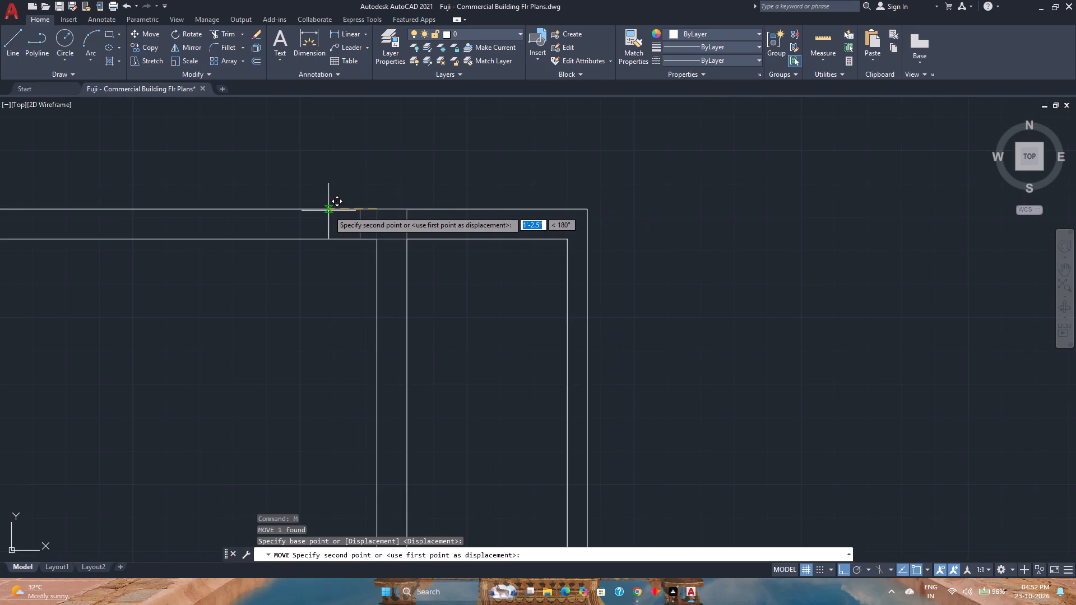
pyautogui.write('1\'6"')
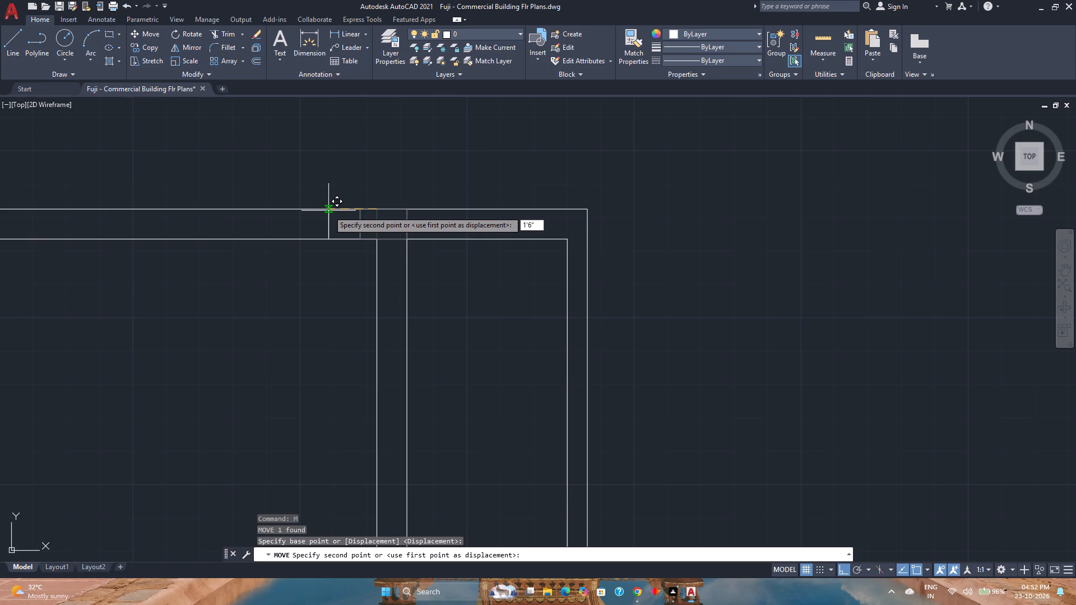
pyautogui.press('BackSpace')
pyautogui.press('BackSpace')
pyautogui.press('BackSpace')
pyautogui.press('BackSpace')
pyautogui.write("2'")
pyautogui.press('Return')
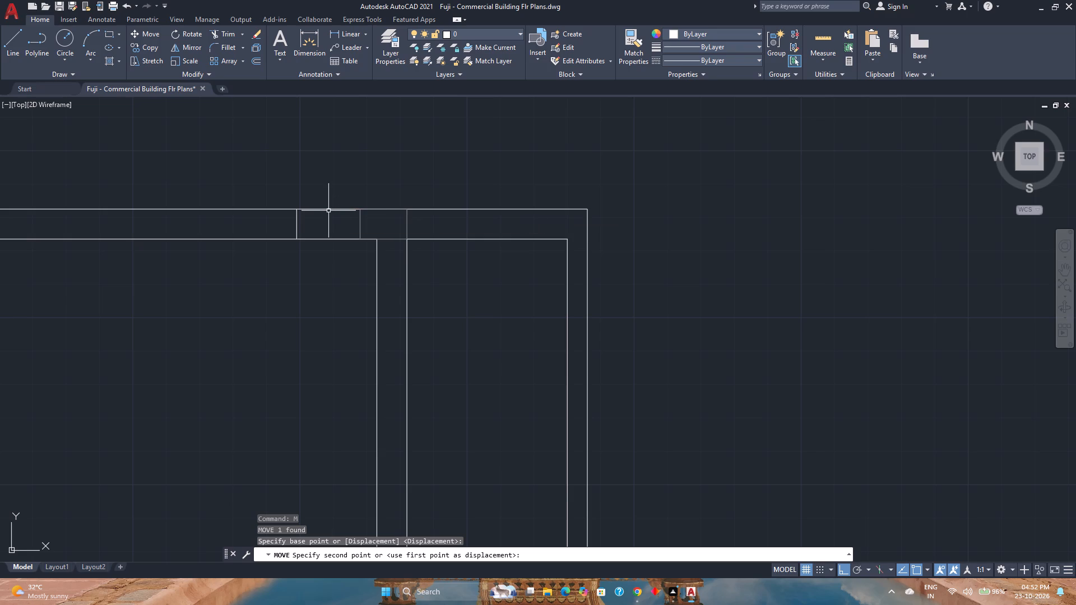
# Offset the moved line 4' to the left to mark the other side of the opening in the top wall.
pyautogui.click(257, 61)
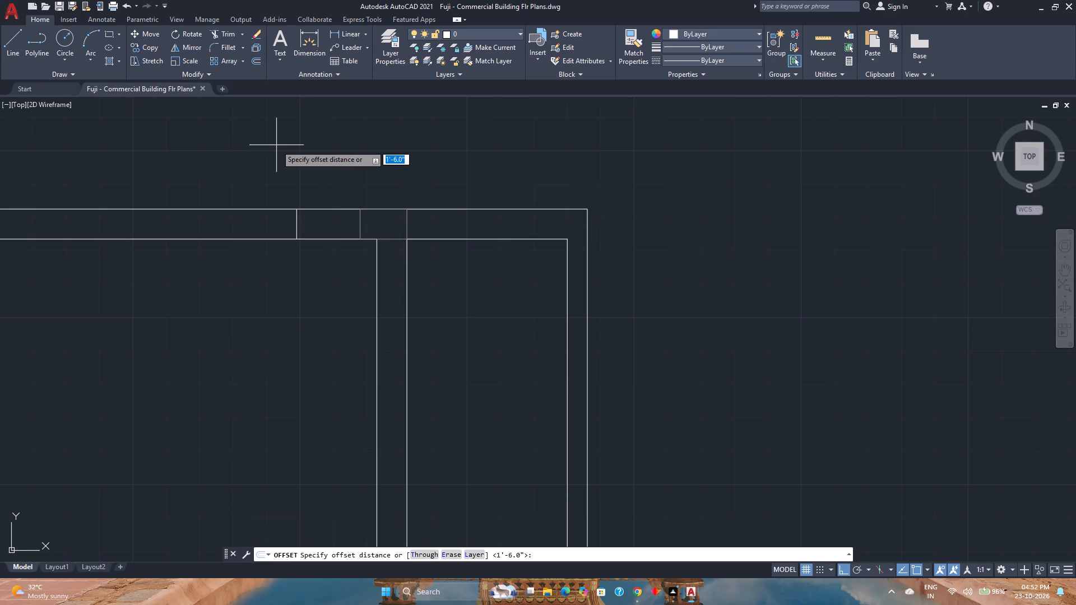
pyautogui.write("4'")
pyautogui.press('Return')
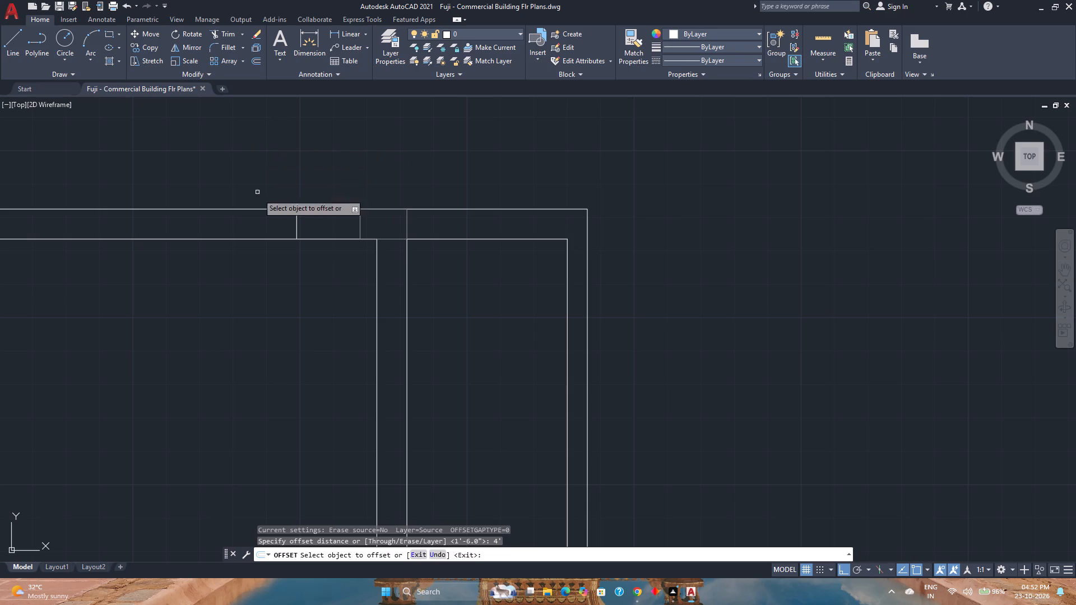
pyautogui.click(298, 221)
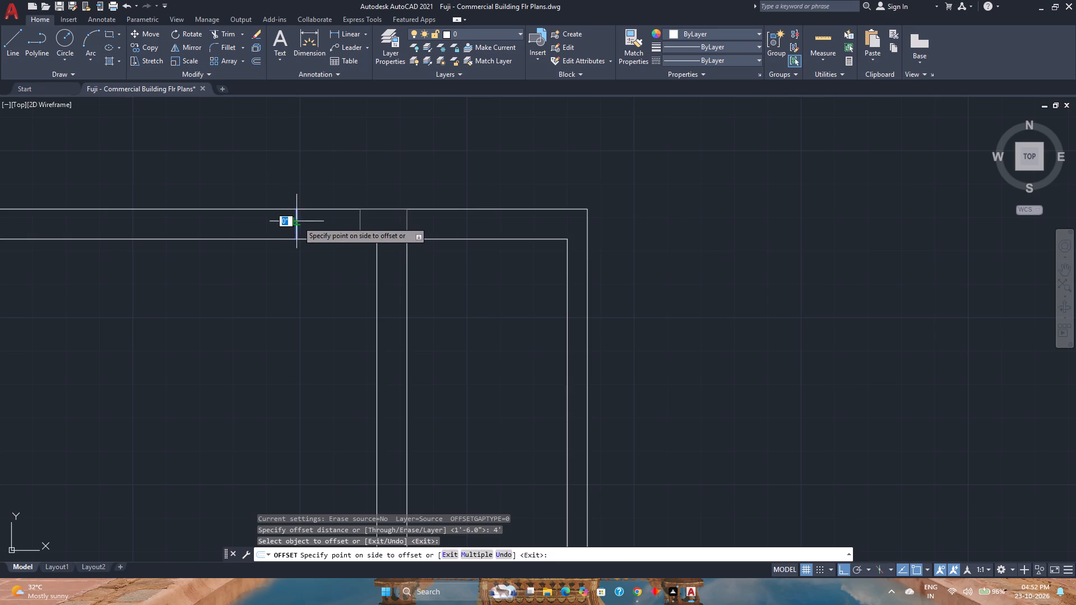
pyautogui.scroll(-2, 242, 218)
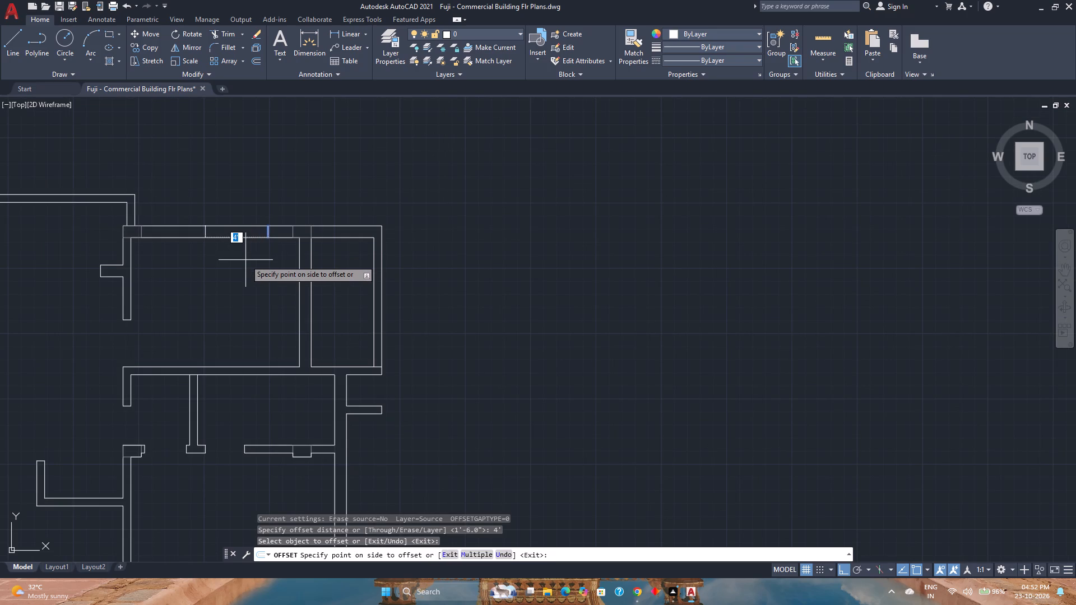
pyautogui.click(245, 260)
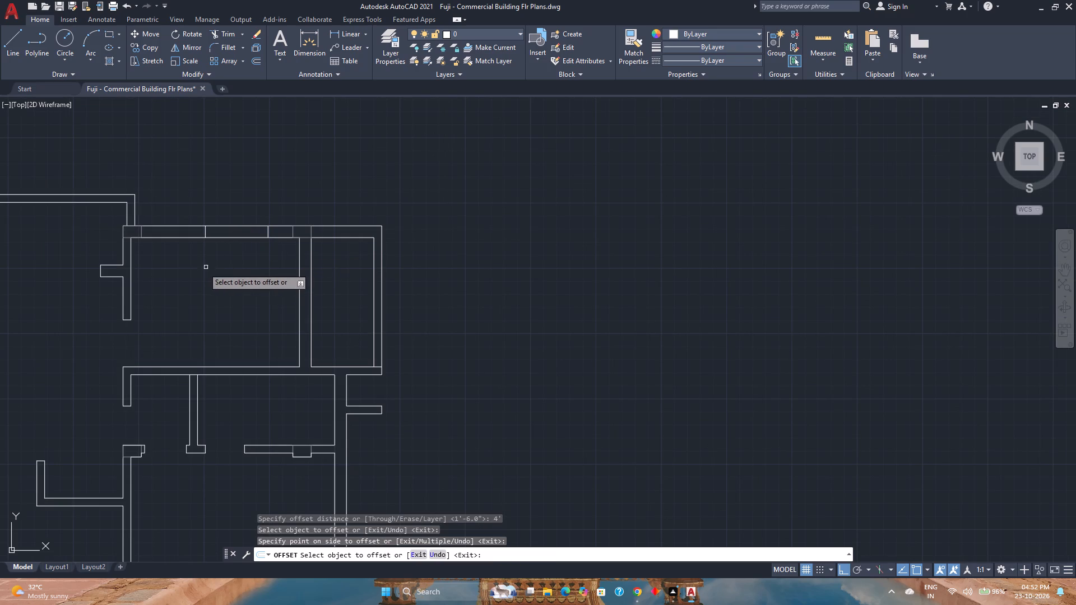
# Trim both wall lines between the two marks to open the 4' gap in the upper-right room's top wall.
pyautogui.click(225, 32)
pyautogui.click(238, 257)
pyautogui.click(236, 211)
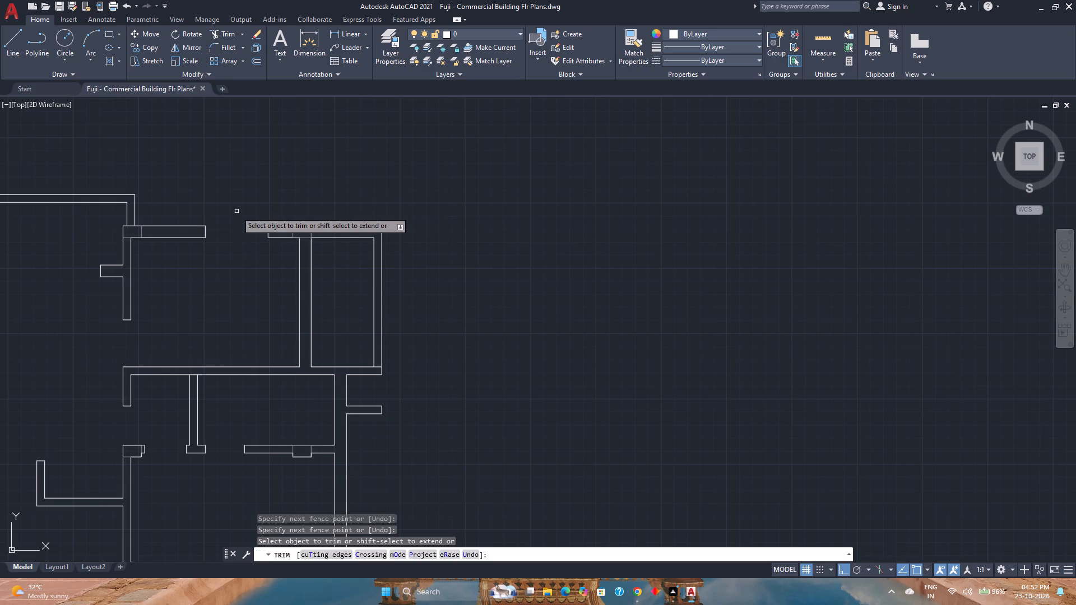
pyautogui.scroll(-1, 244, 231)
pyautogui.moveTo(243, 257); pyautogui.dragTo(314, 321, button='middle')
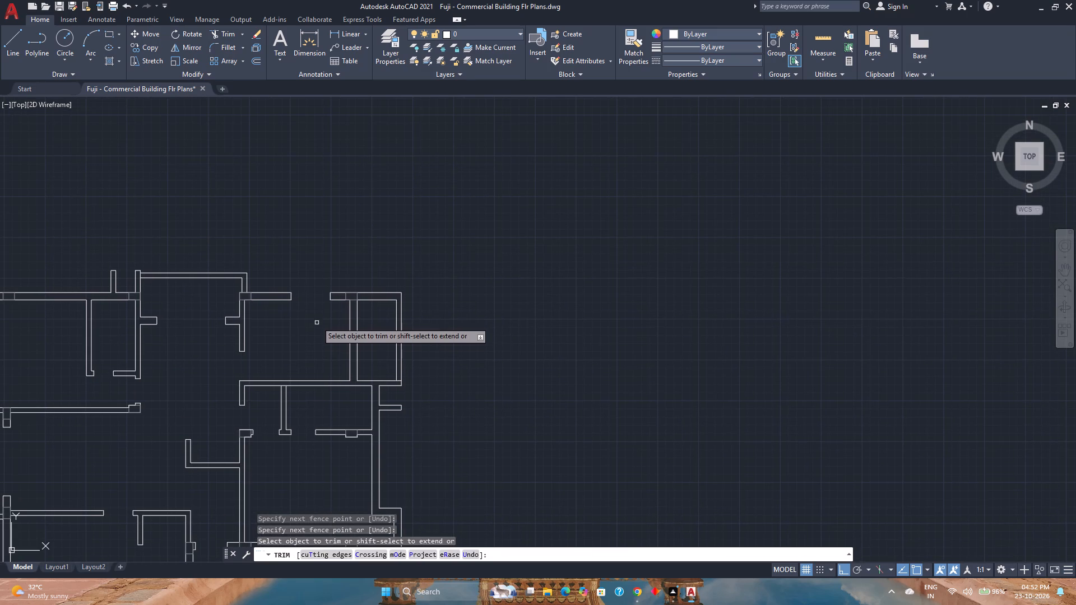
pyautogui.rightClick(317, 320)
pyautogui.click(331, 329)
# Draw a line across the upper-left room's top wall along the right edge of the column.
pyautogui.moveTo(300, 334); pyautogui.dragTo(323, 279, button='middle')
pyautogui.middleClick(323, 279)
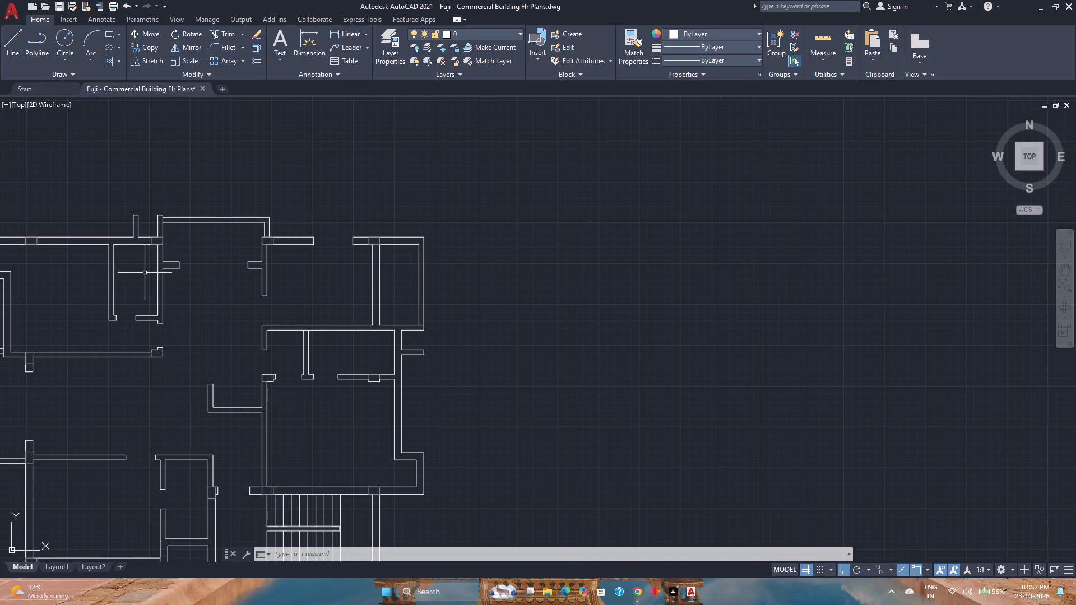
pyautogui.moveTo(135, 285); pyautogui.dragTo(193, 311, button='middle')
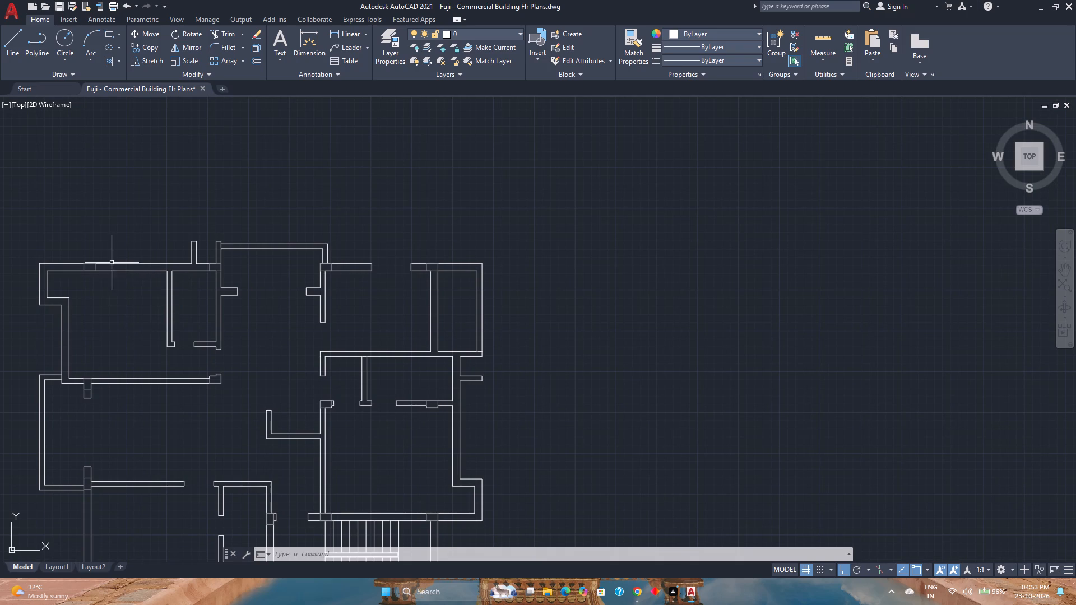
pyautogui.scroll(2, 111, 262)
pyautogui.moveTo(112, 262); pyautogui.dragTo(214, 220, button='middle')
pyautogui.middleClick(214, 220)
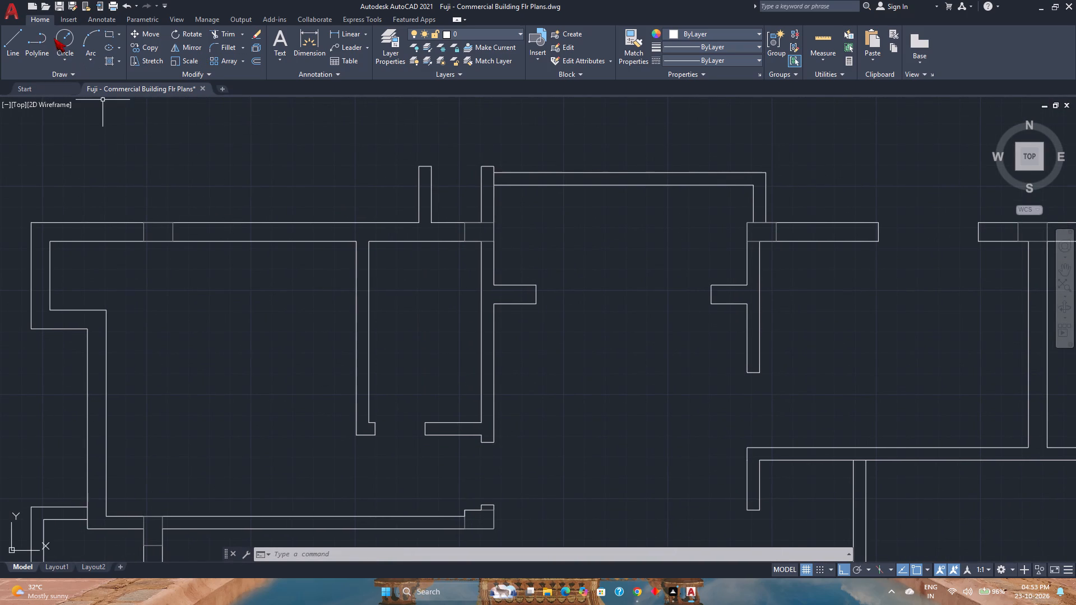
pyautogui.click(20, 43)
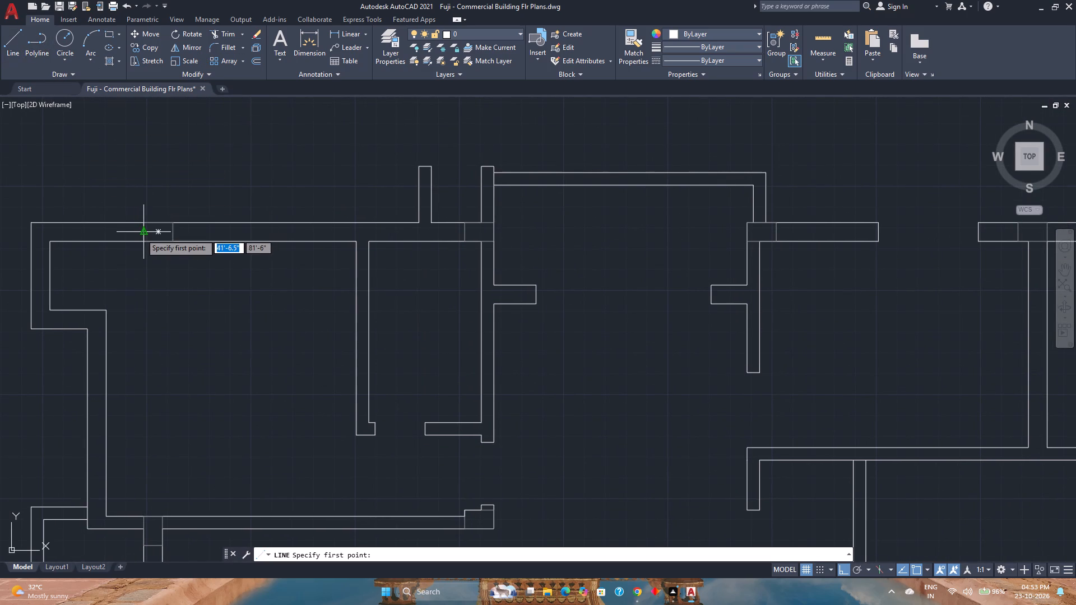
pyautogui.scroll(3, 151, 216)
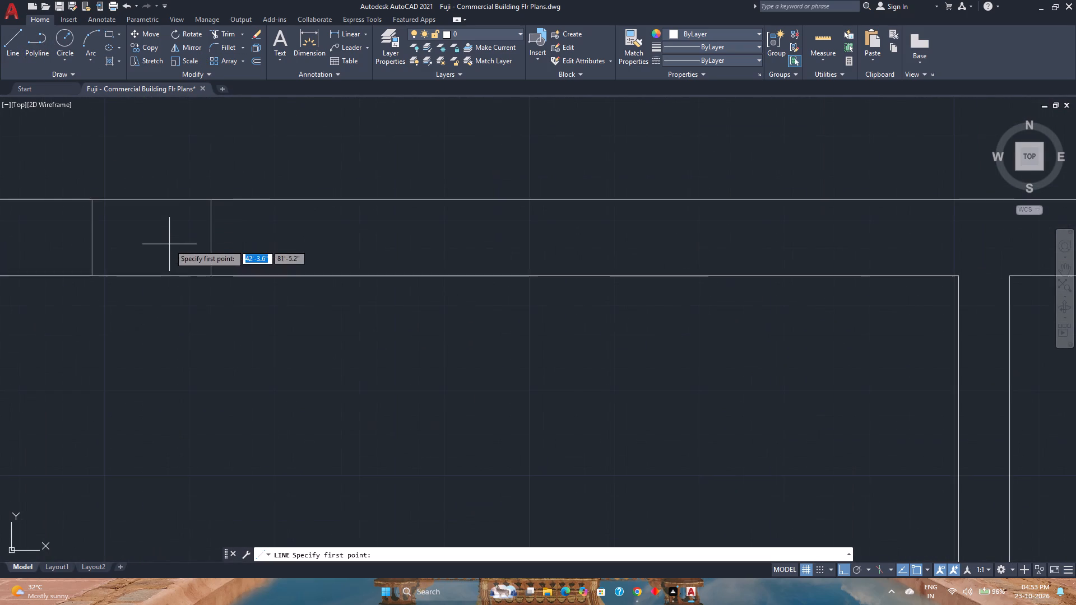
pyautogui.click(208, 273)
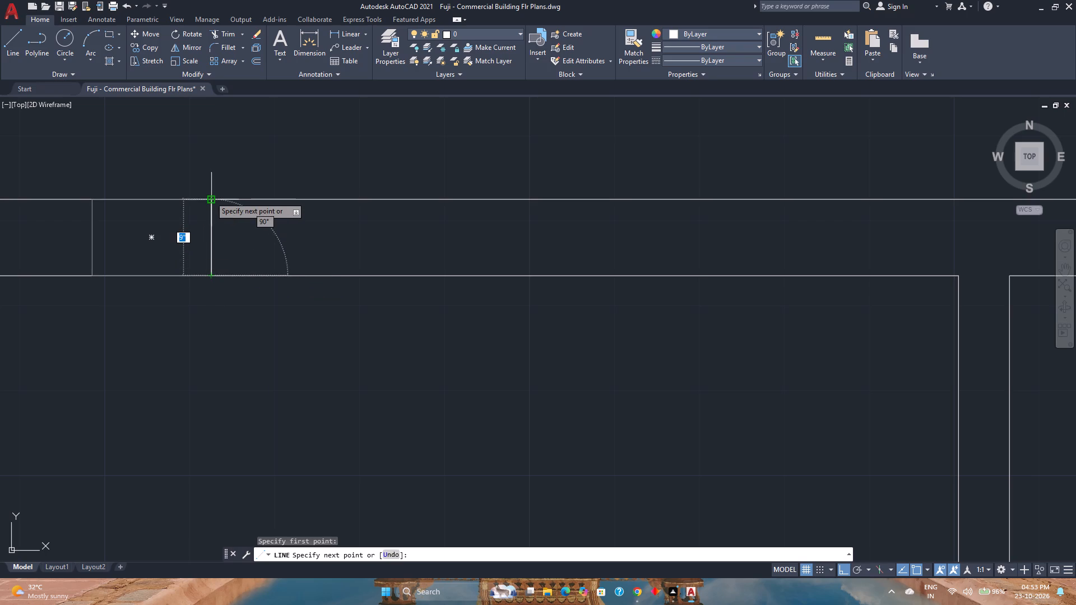
pyautogui.click(210, 197)
pyautogui.press('Escape')
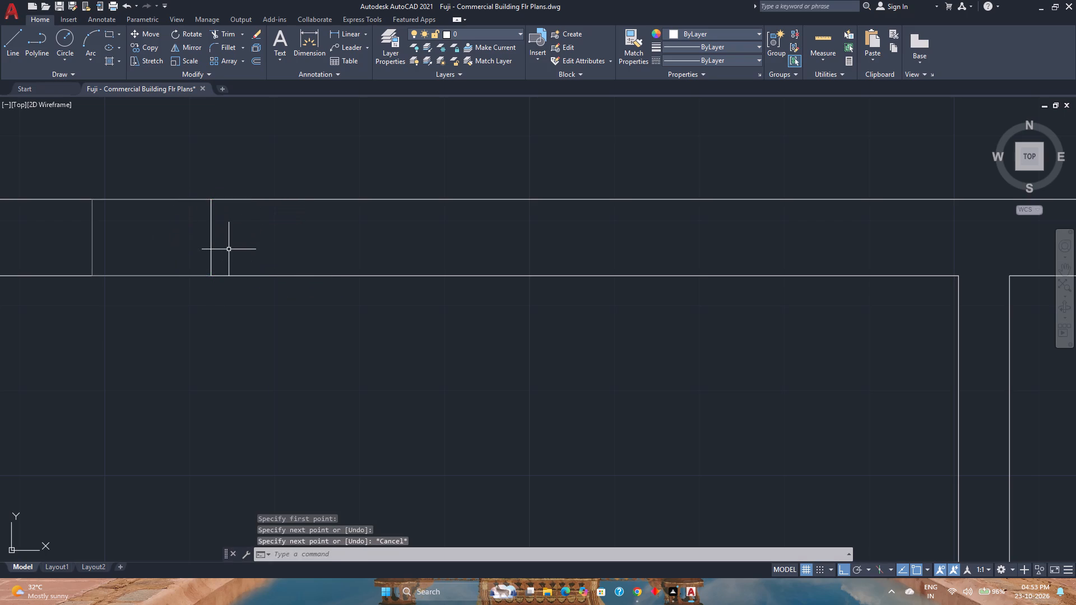
# Move the new line across the upper-left room's top wall 6" to the right, away from the column.
pyautogui.click(229, 249)
pyautogui.click(207, 234)
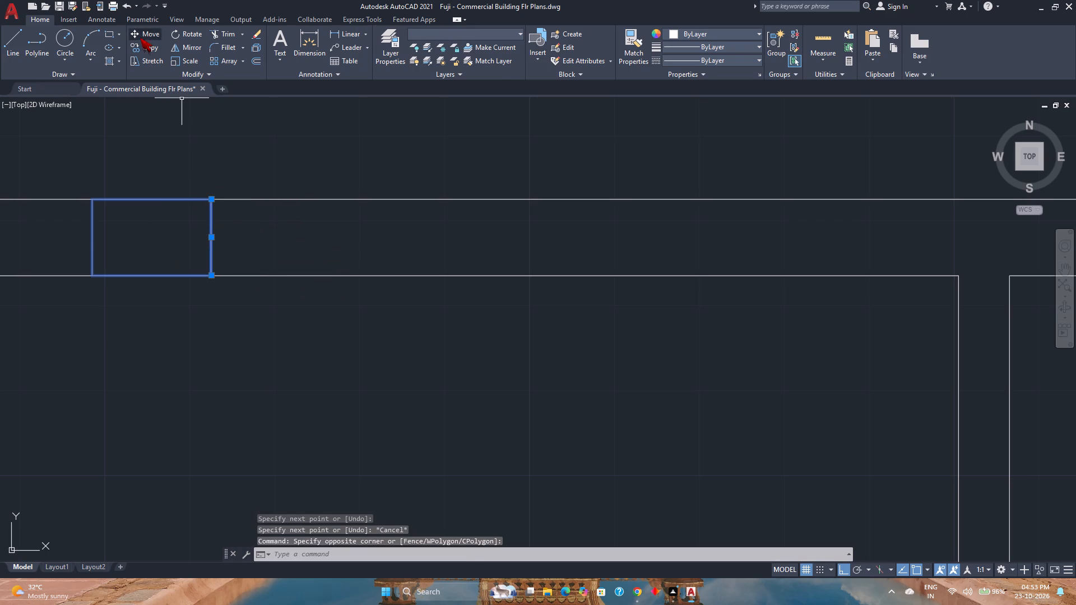
pyautogui.click(140, 38)
pyautogui.click(210, 197)
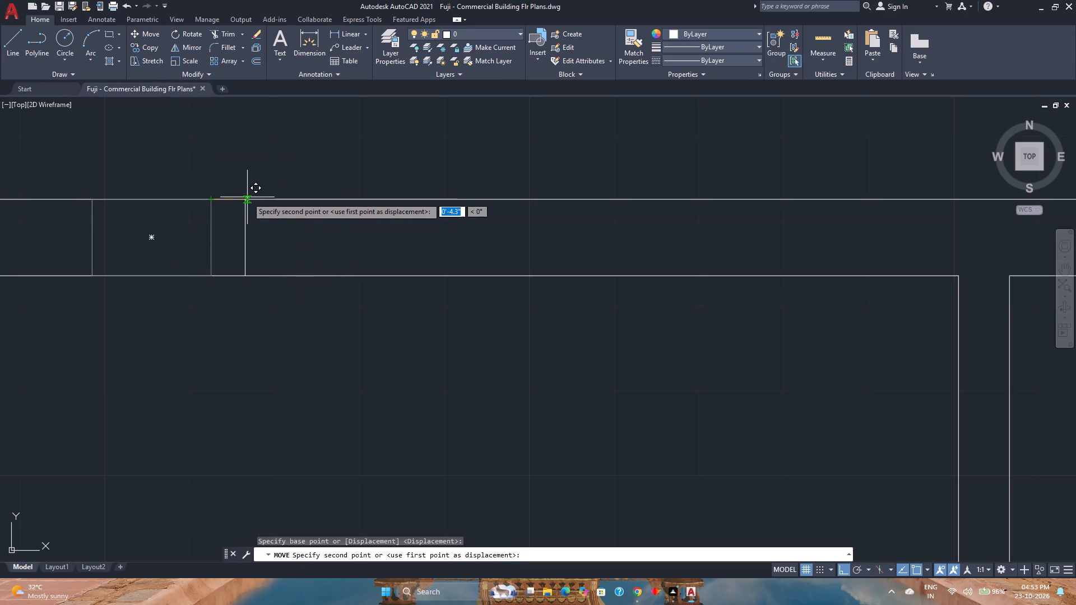
pyautogui.press('6')
pyautogui.press('Return')
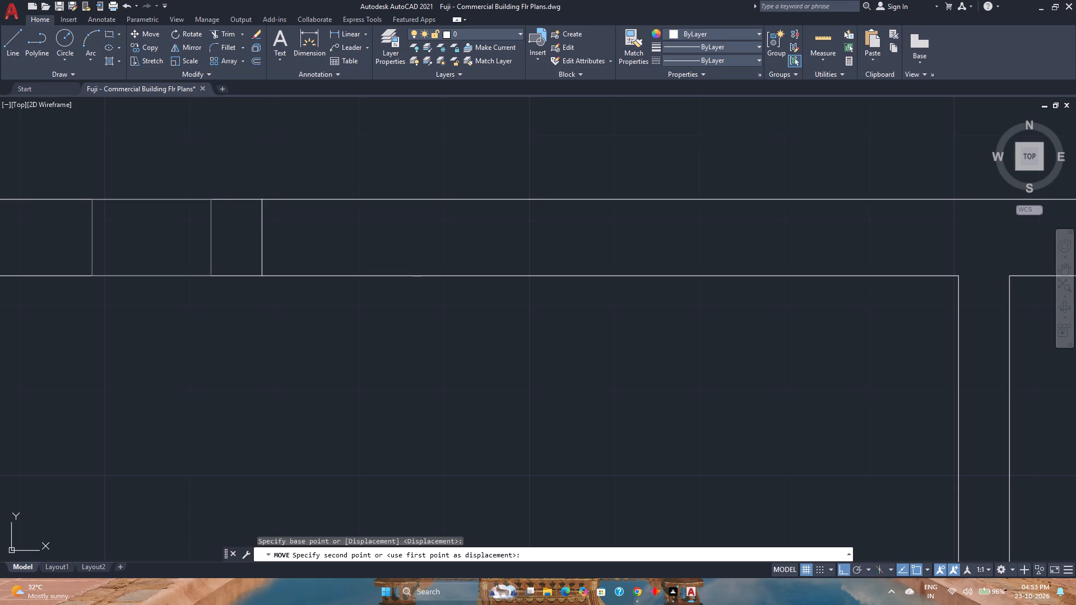
# Offset the moved line 5' to the right to mark the other side of the upper-left room's opening.
pyautogui.scroll(-2, 243, 190)
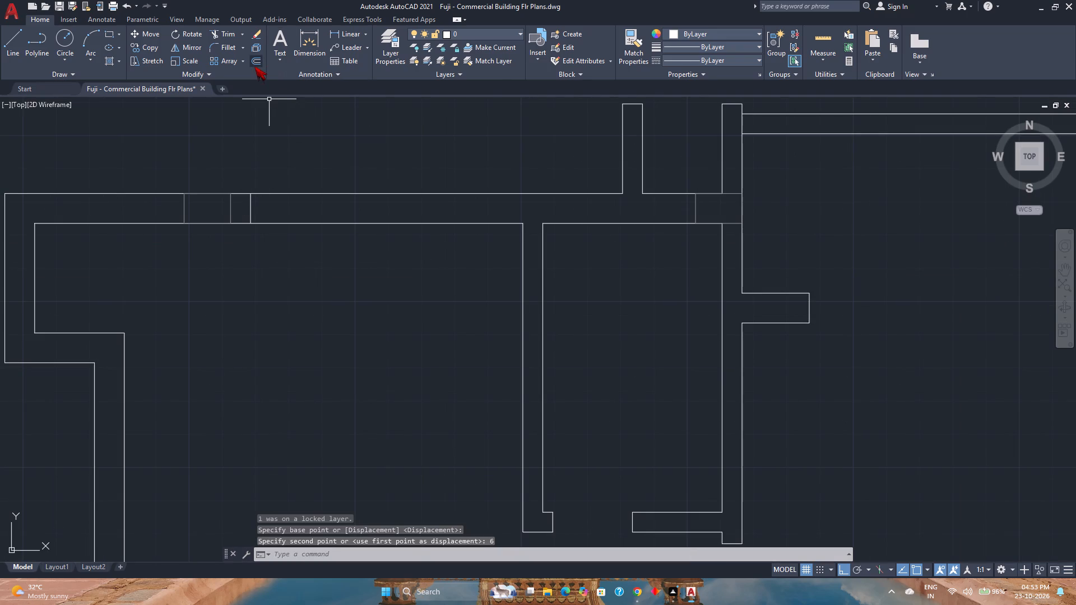
pyautogui.click(254, 66)
pyautogui.write("5'")
pyautogui.press('Return')
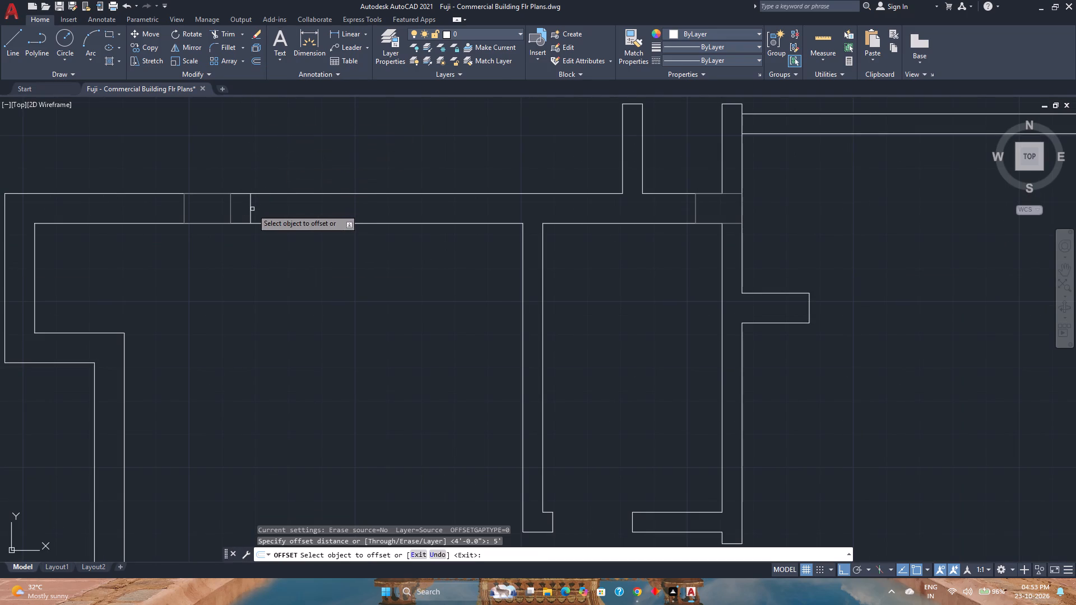
pyautogui.click(249, 208)
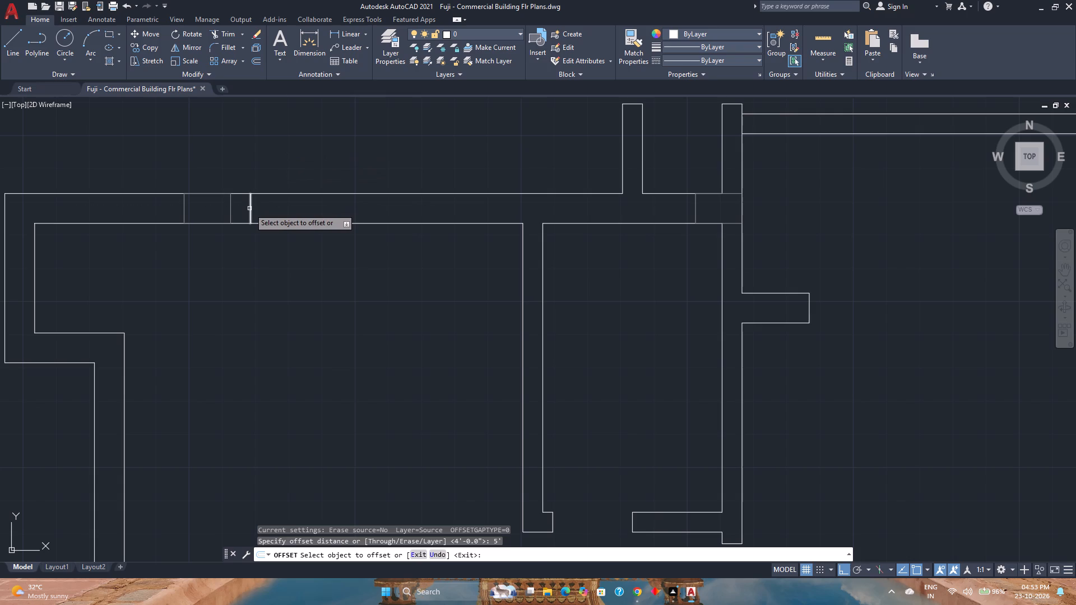
pyautogui.click(340, 207)
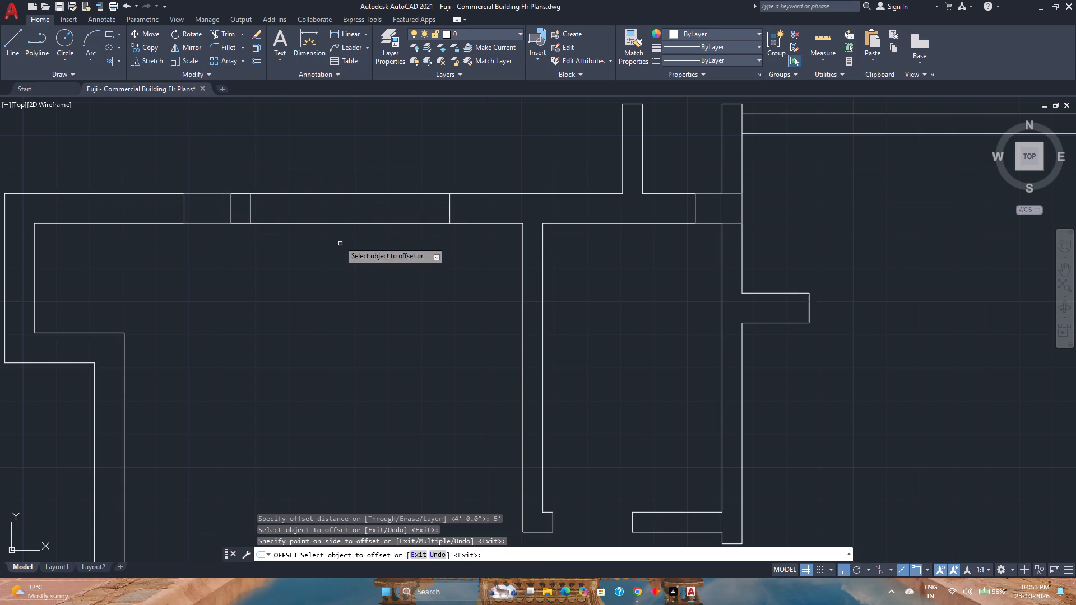
# Trim both wall lines between the two marks to open the 5' gap in the upper-left room's top wall.
pyautogui.click(213, 31)
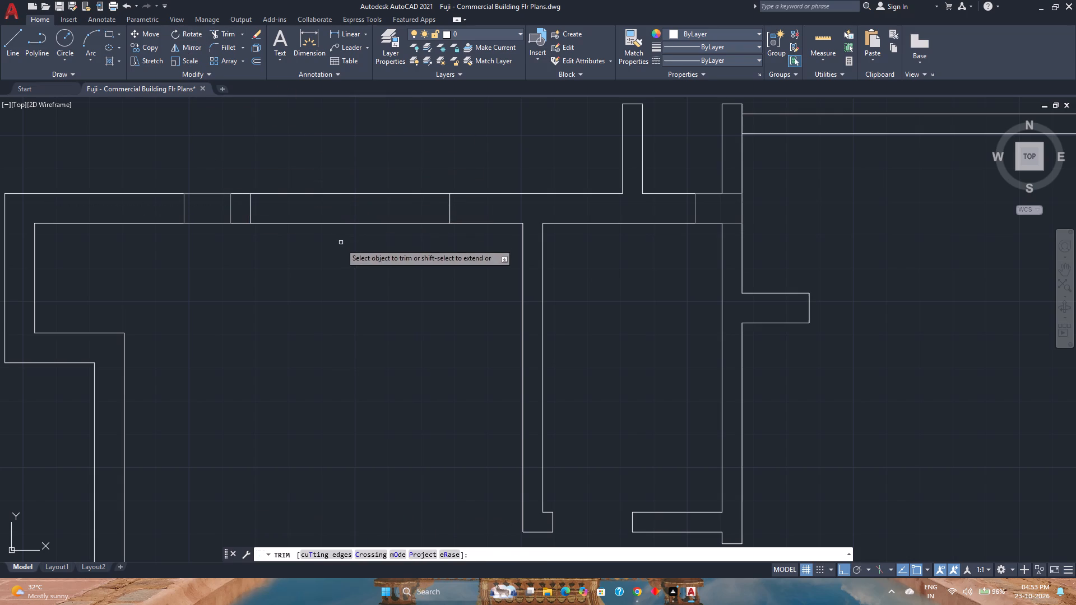
pyautogui.click(341, 244)
pyautogui.click(335, 181)
pyautogui.rightClick(293, 132)
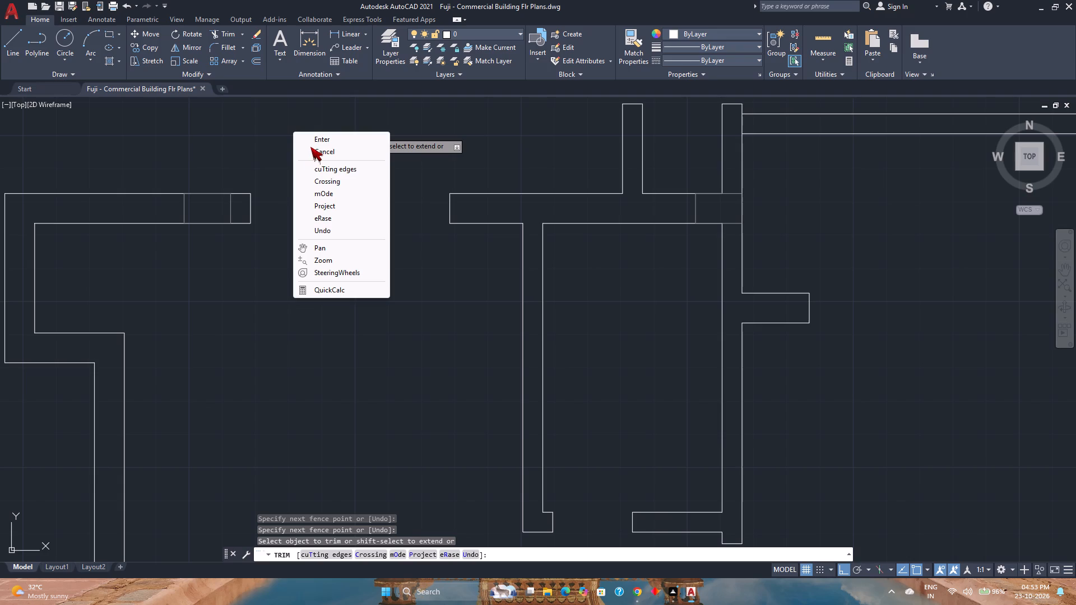
# Draw a line across the upper-left room's left wall, level with the room's lower-left inner corner.
pyautogui.click(312, 138)
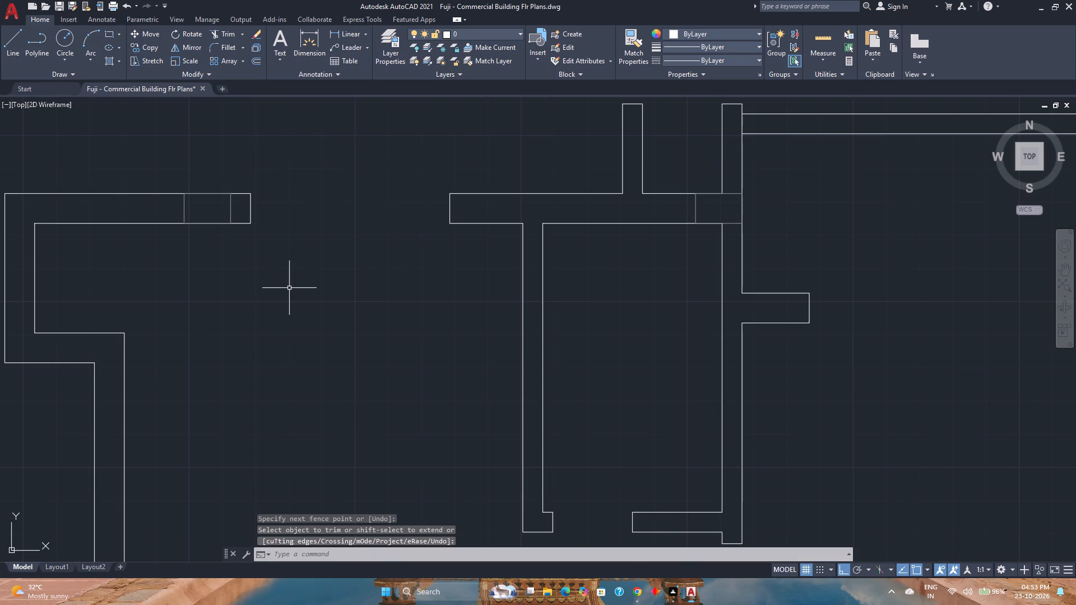
pyautogui.scroll(-2, 231, 362)
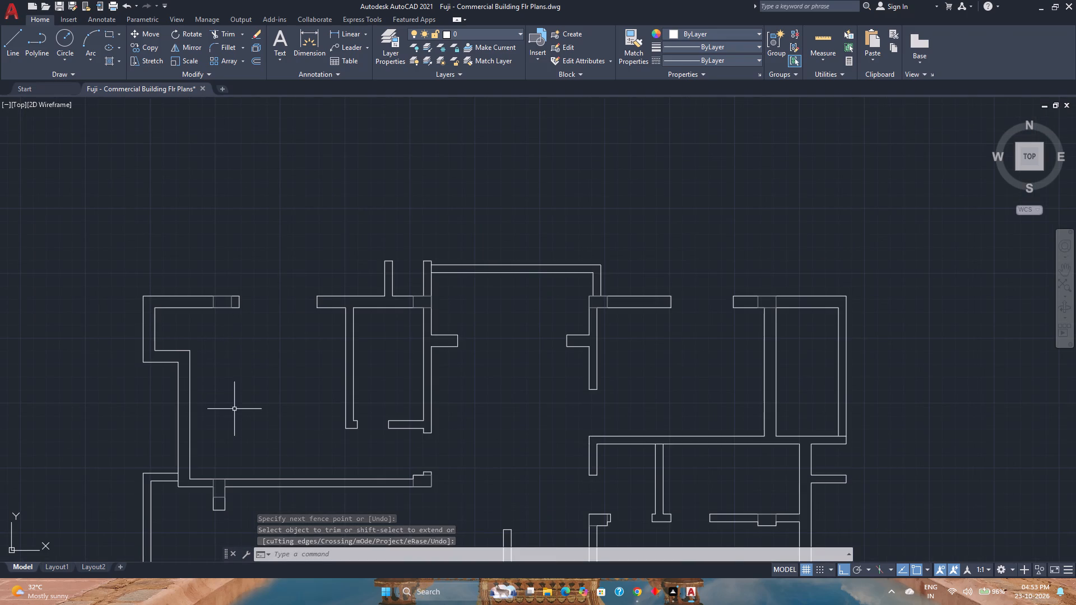
pyautogui.moveTo(234, 411); pyautogui.dragTo(242, 352, button='middle')
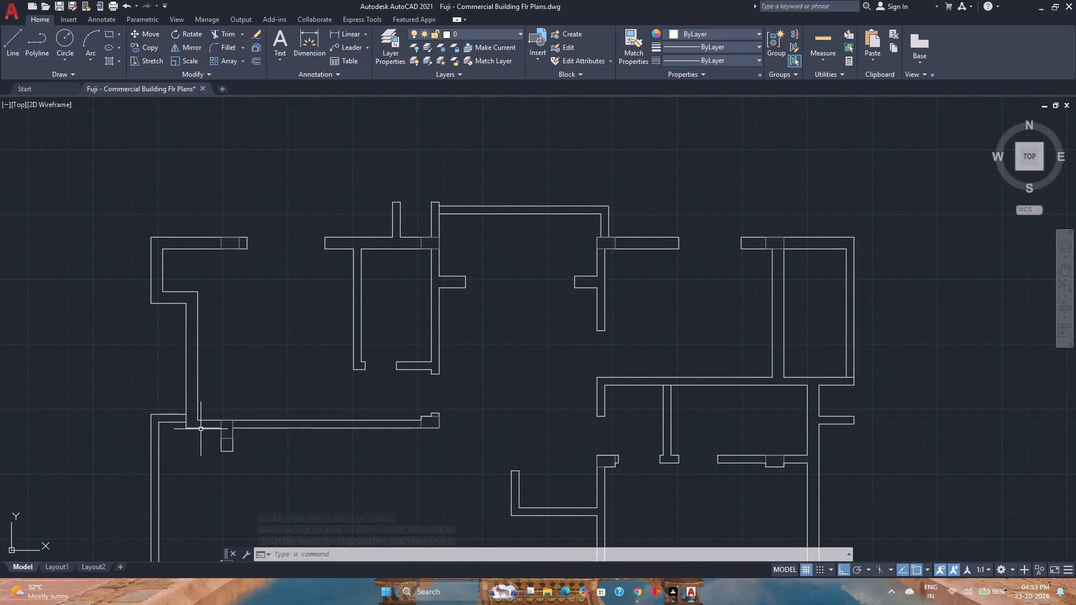
pyautogui.scroll(3, 204, 427)
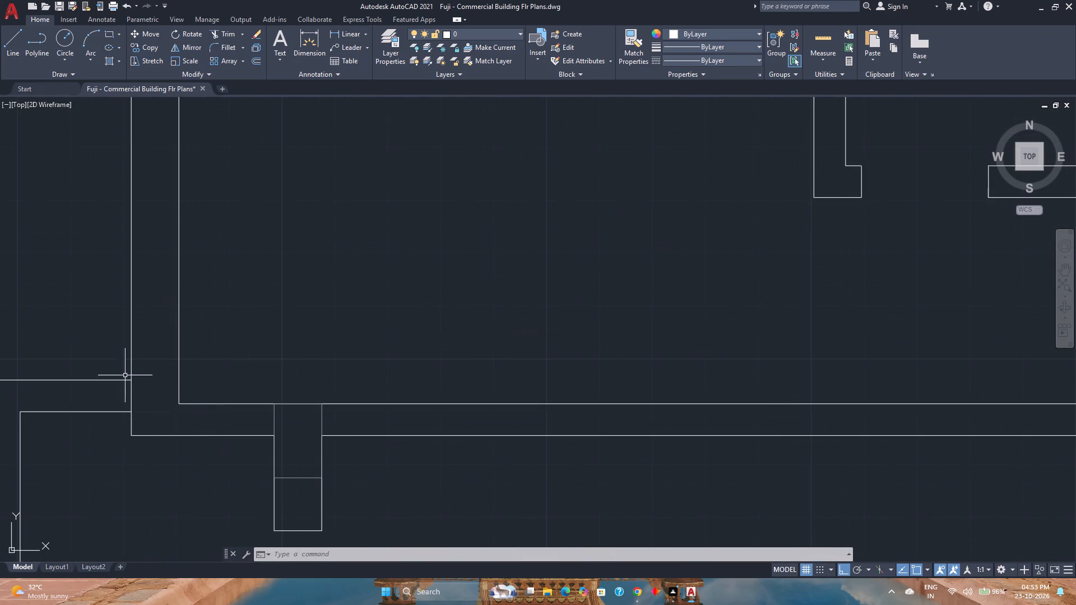
pyautogui.scroll(-2, 194, 322)
pyautogui.moveTo(194, 322); pyautogui.dragTo(226, 367, button='middle')
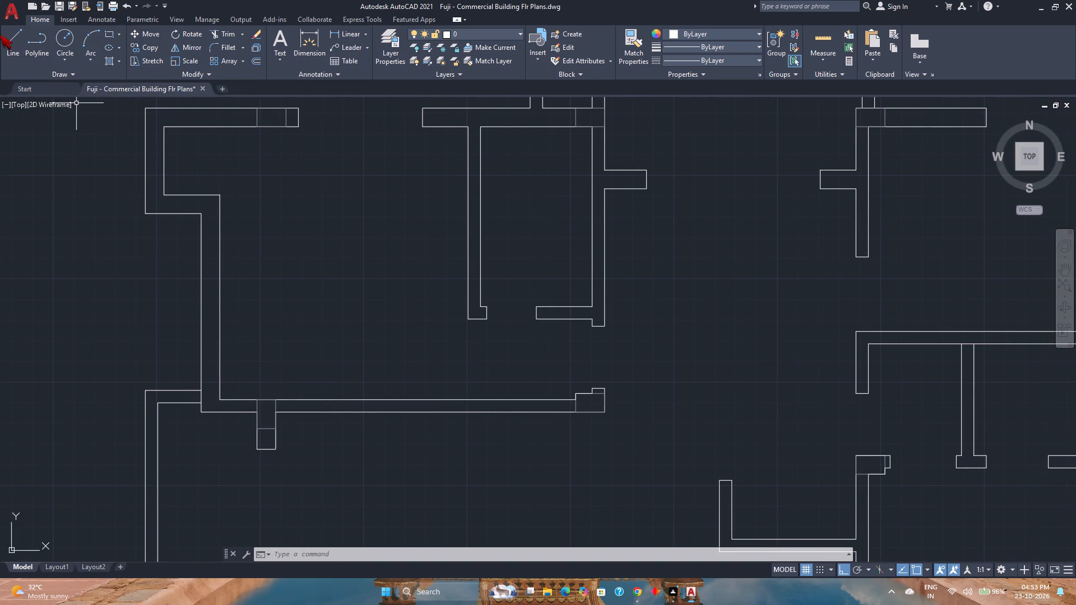
pyautogui.click(7, 38)
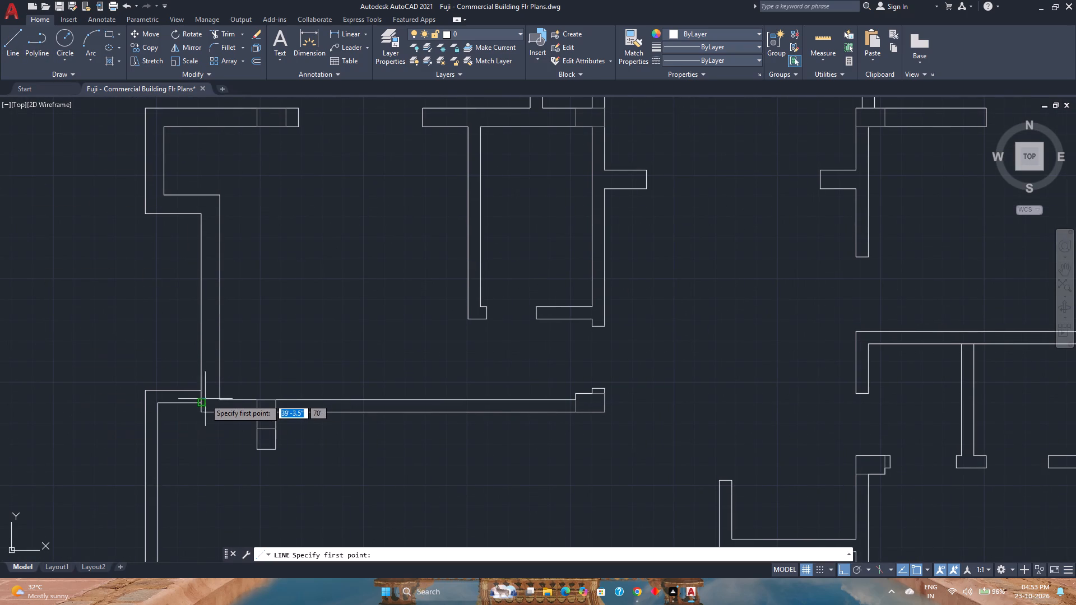
pyautogui.scroll(1, 206, 399)
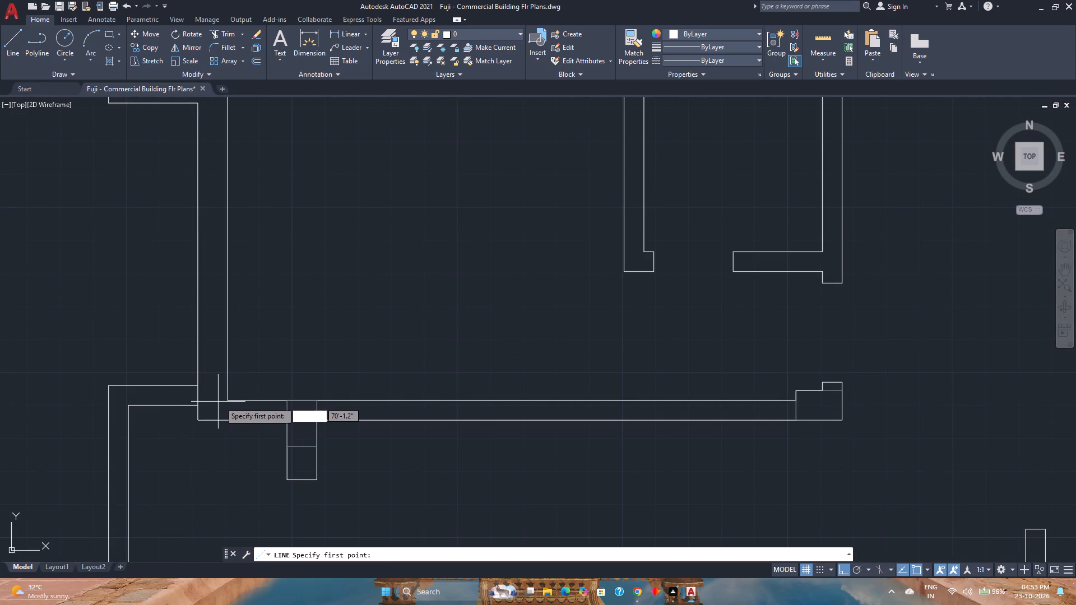
pyautogui.click(227, 402)
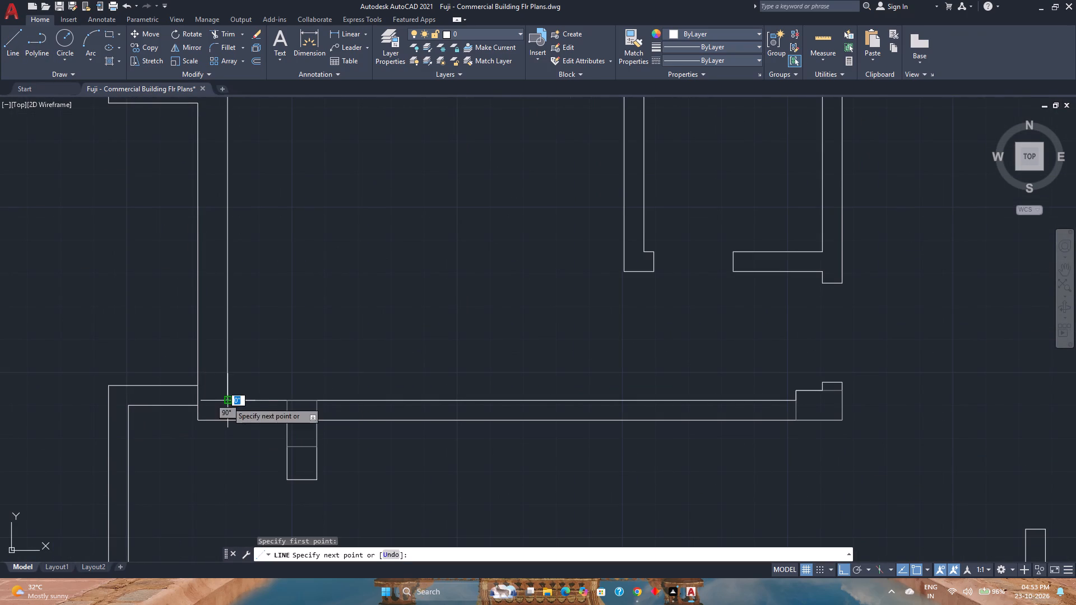
pyautogui.click(201, 399)
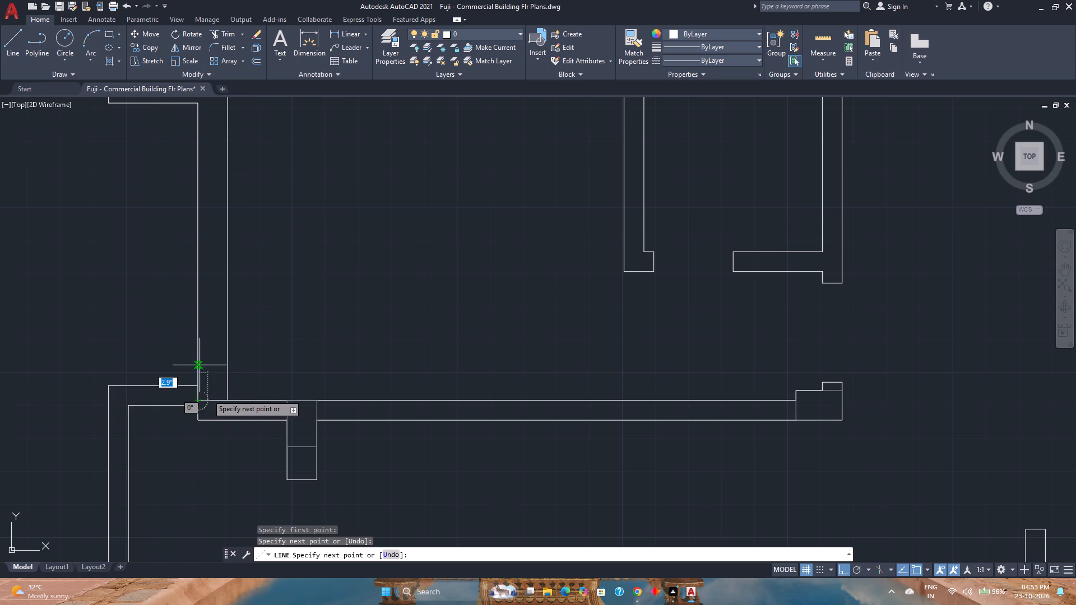
pyautogui.rightClick(198, 356)
pyautogui.click(227, 367)
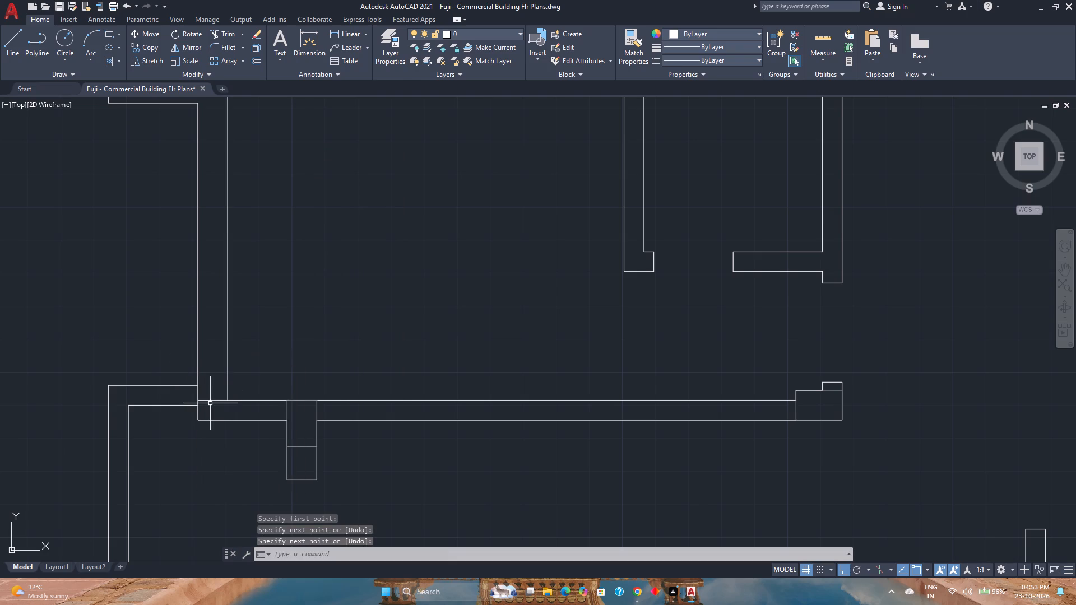
# Move the new line 1'6" up the upper-left room's left wall, away from the inner corner.
pyautogui.click(214, 402)
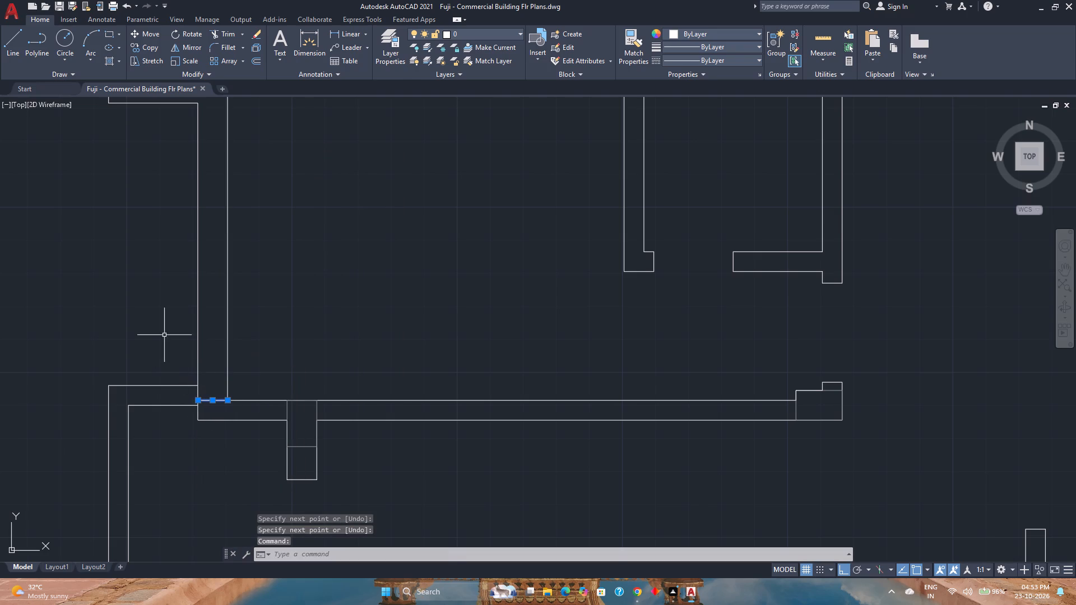
pyautogui.click(142, 32)
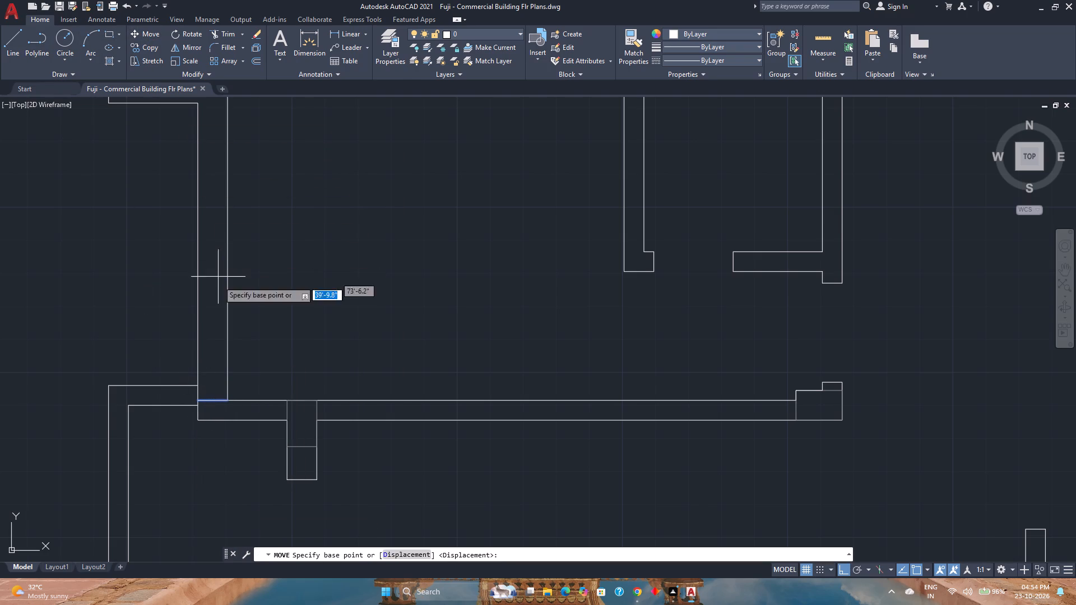
pyautogui.click(228, 402)
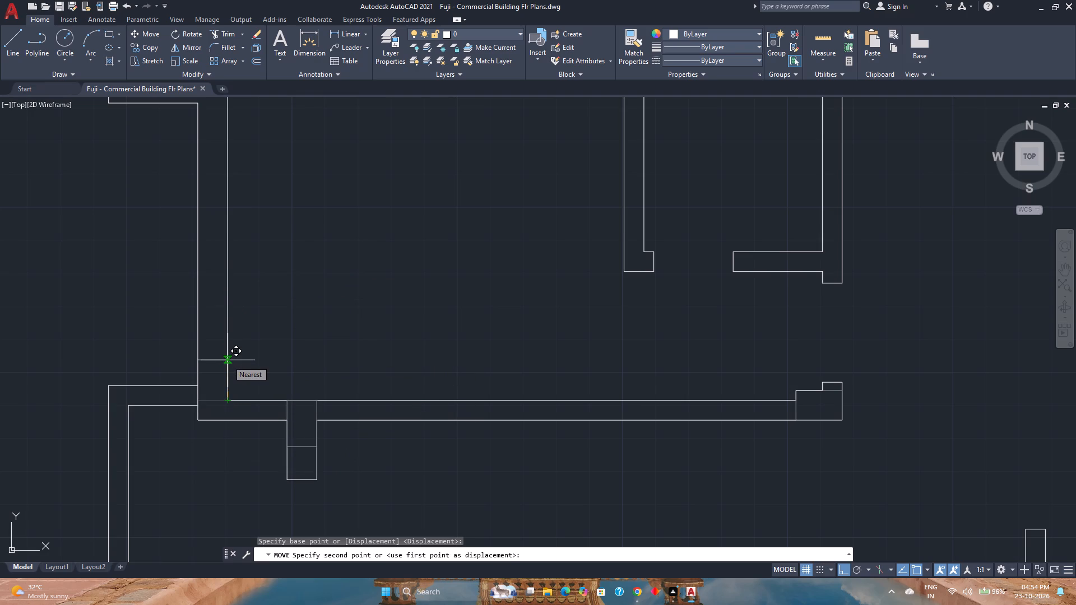
pyautogui.write('1\'6"')
pyautogui.press('Return')
# Offset the moved line 4' upward to mark the other side of the opening in the upper-left room's left wall.
pyautogui.scroll(-2, 198, 265)
pyautogui.moveTo(198, 265); pyautogui.dragTo(206, 277, button='middle')
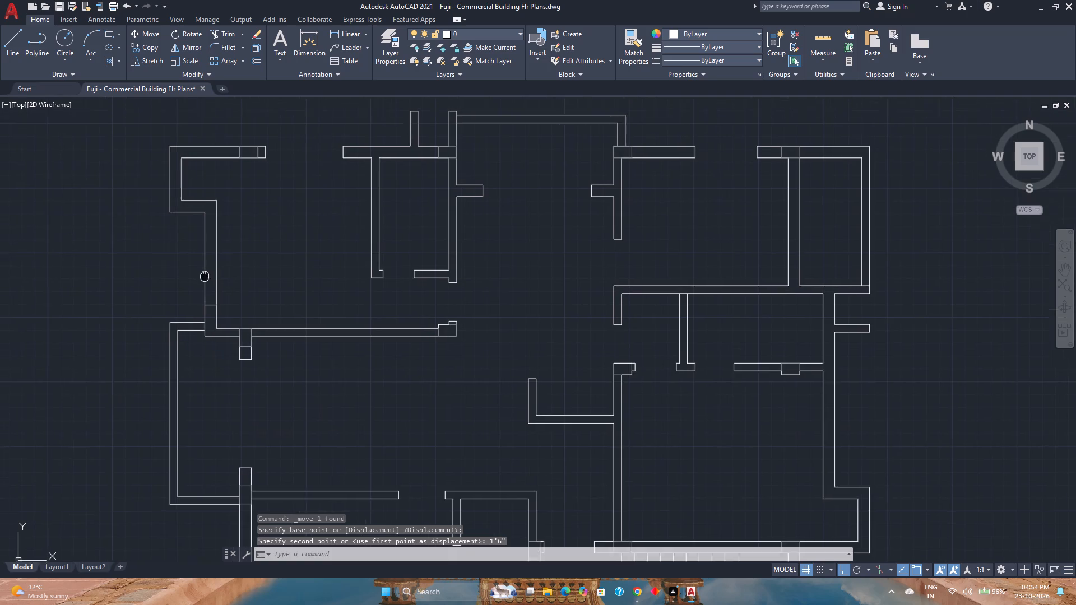
pyautogui.moveTo(206, 277); pyautogui.dragTo(212, 299, button='middle')
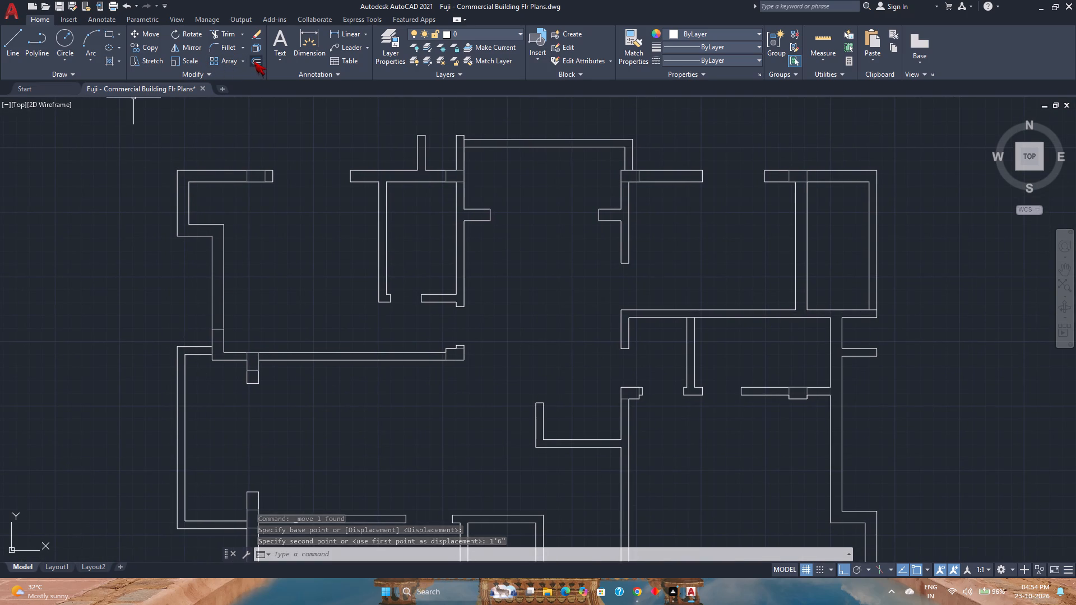
pyautogui.click(254, 61)
pyautogui.press('Return')
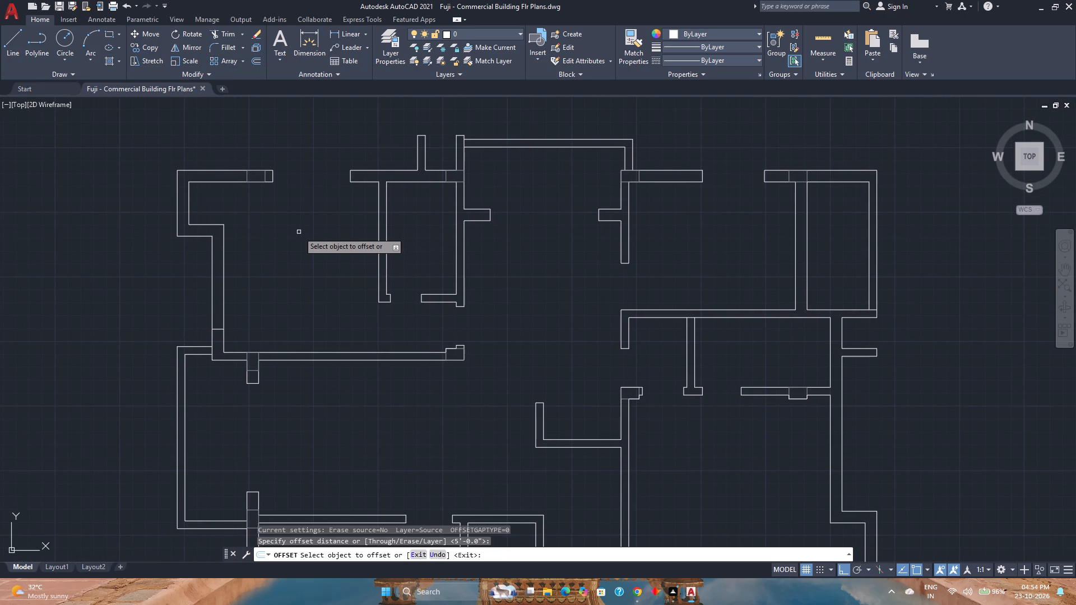
pyautogui.click(220, 329)
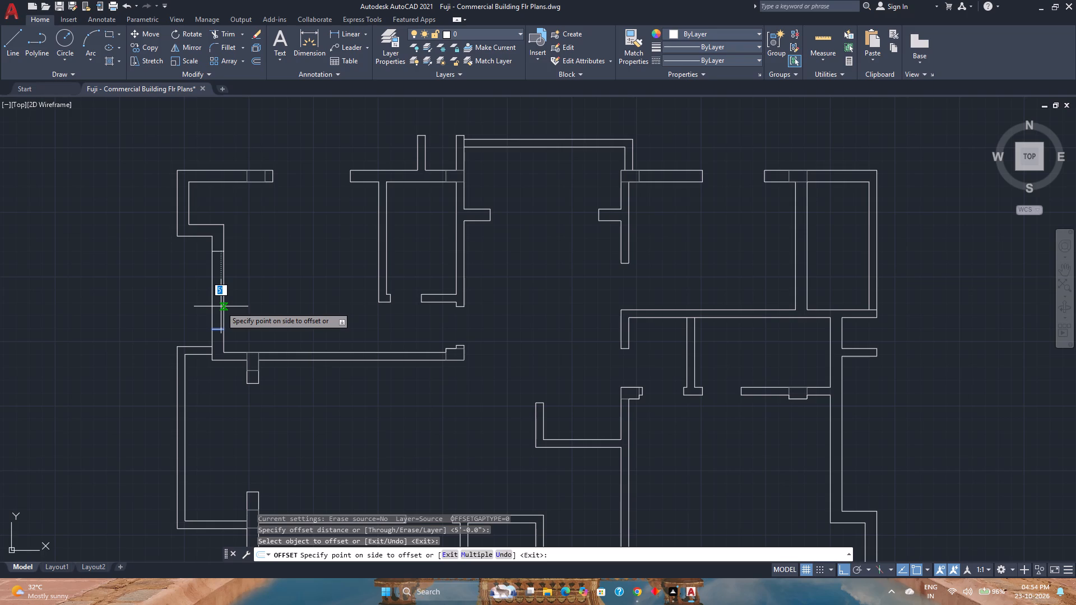
pyautogui.write("4'")
pyautogui.press('Return')
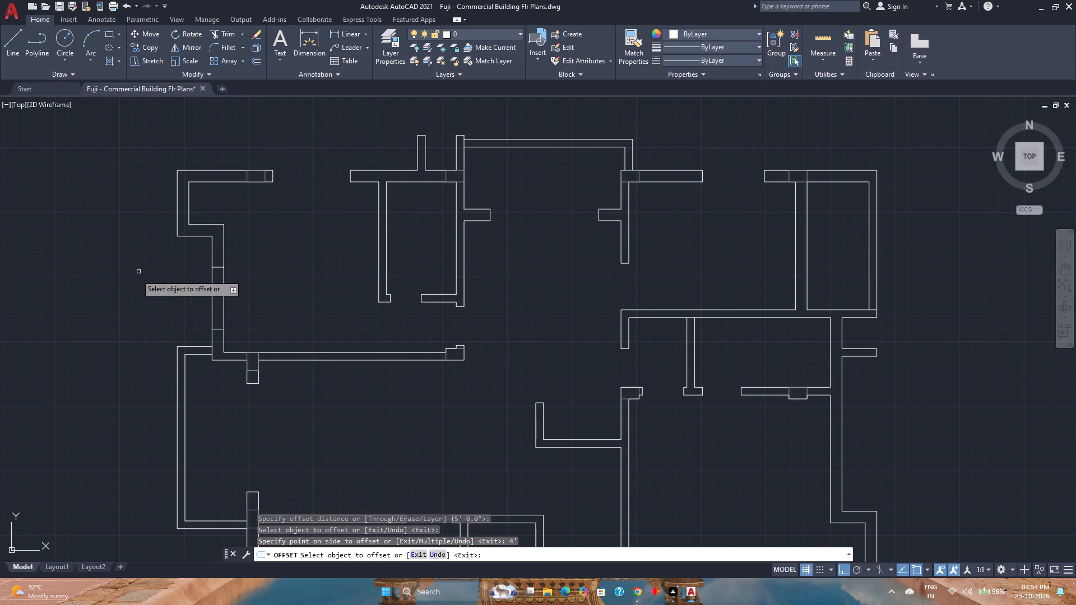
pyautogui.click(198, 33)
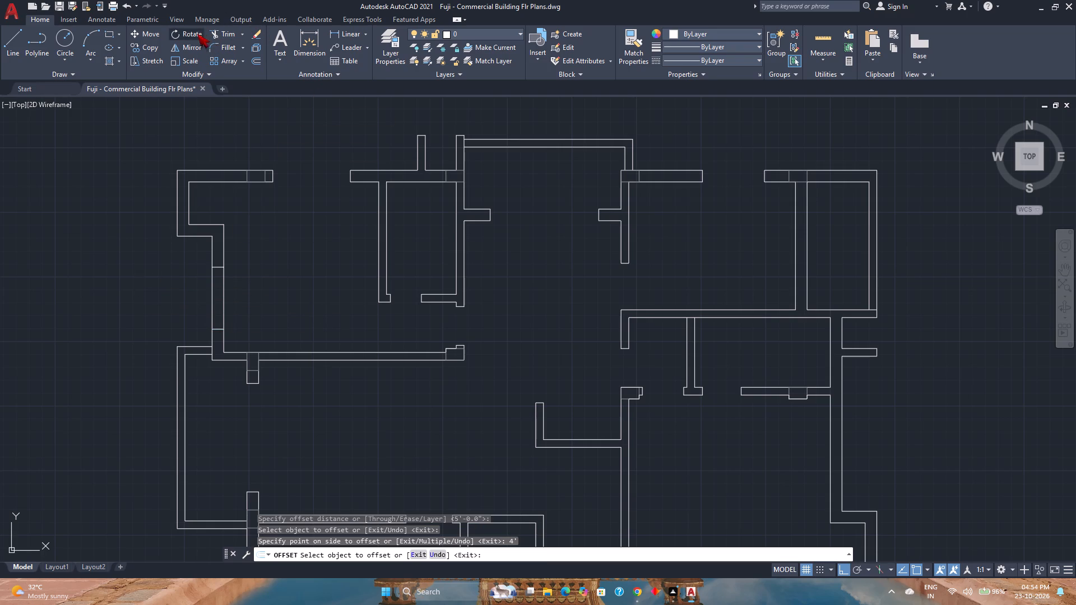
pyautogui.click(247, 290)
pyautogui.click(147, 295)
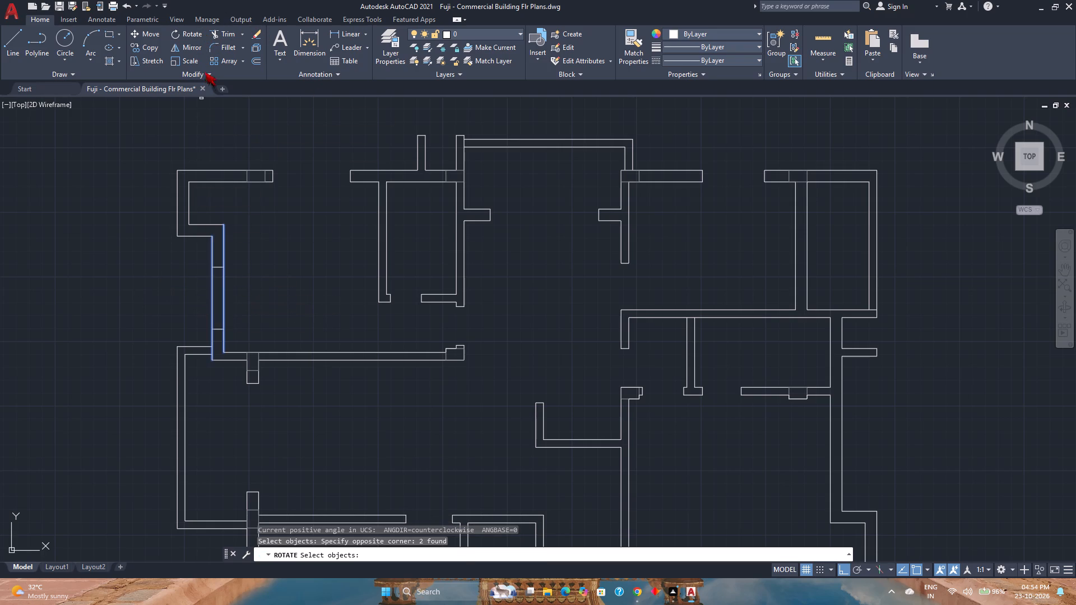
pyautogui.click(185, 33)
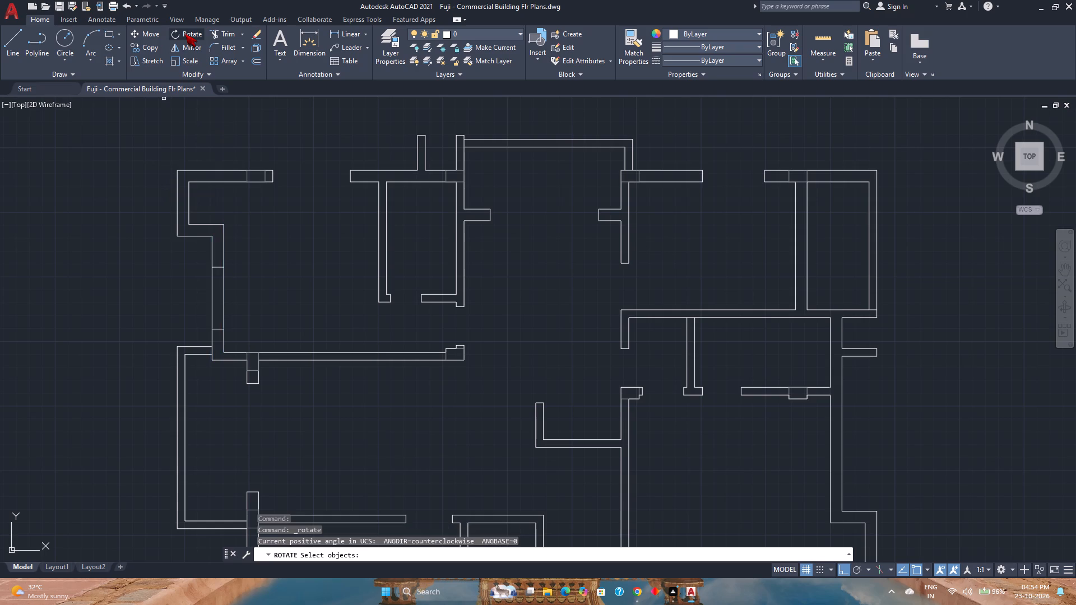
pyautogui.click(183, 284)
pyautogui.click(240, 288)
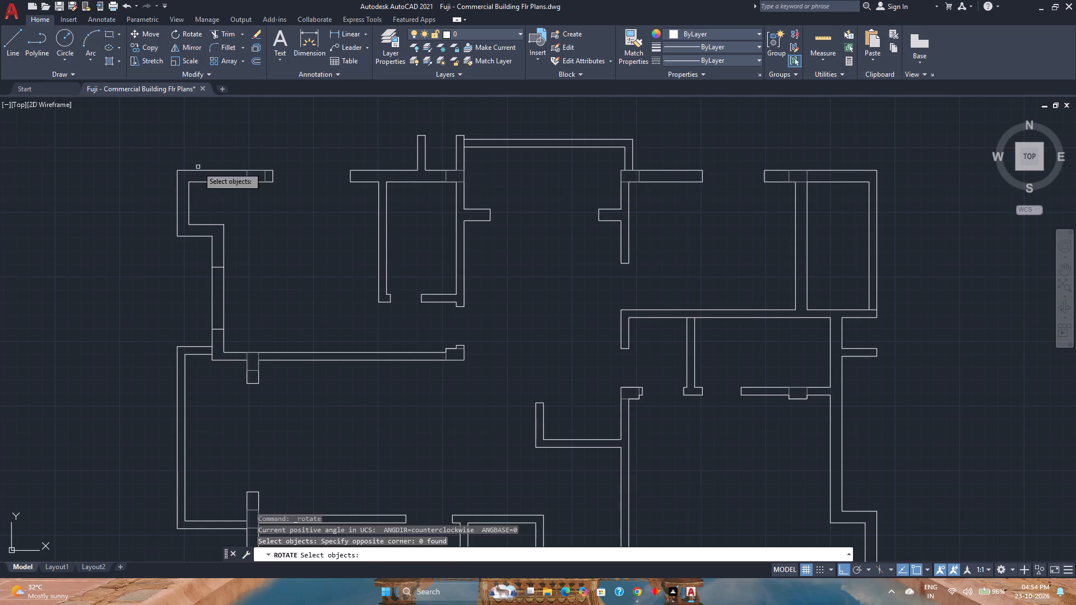
# Trim both wall lines between the two marks to open the 4' gap in the upper-left room's left wall.
pyautogui.click(224, 34)
pyautogui.click(275, 298)
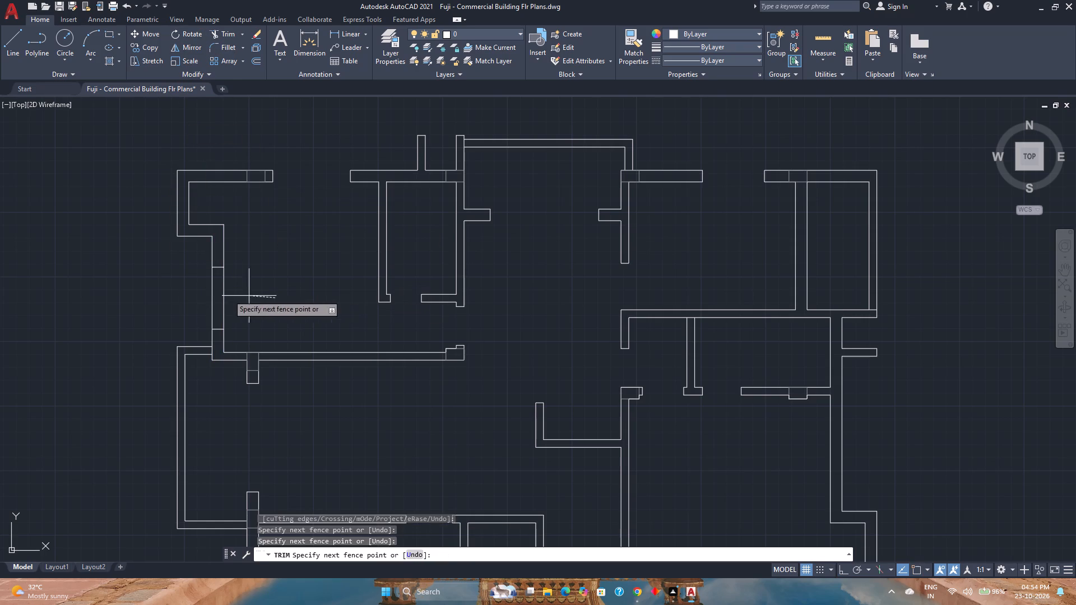
pyautogui.click(183, 295)
pyautogui.rightClick(183, 293)
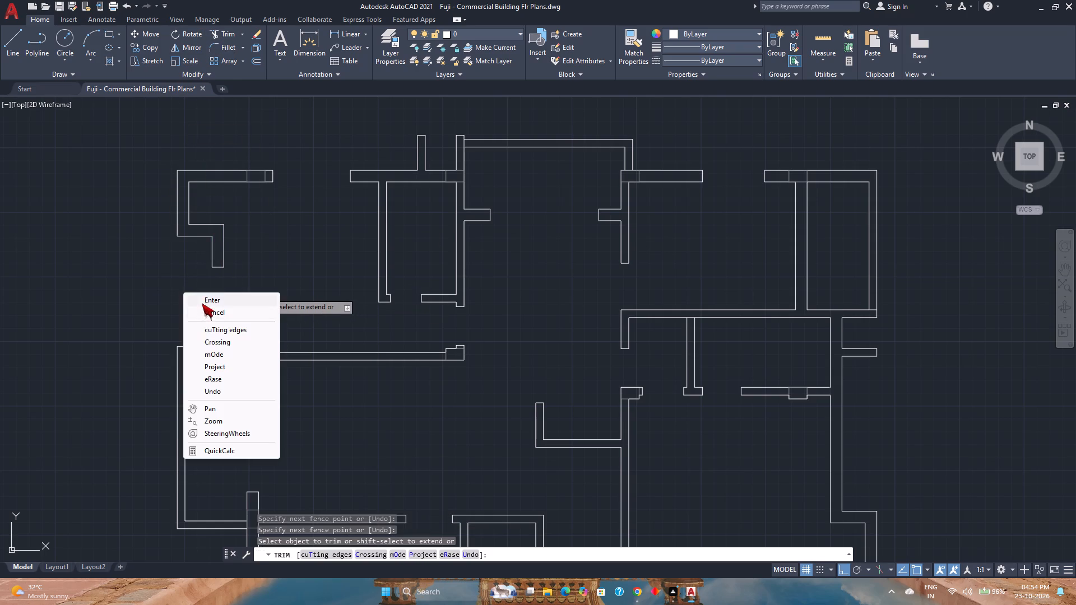
pyautogui.click(202, 303)
# Draw a line across the left exterior wall about midway along the room just below the central left-side partition.
pyautogui.scroll(-2, 198, 297)
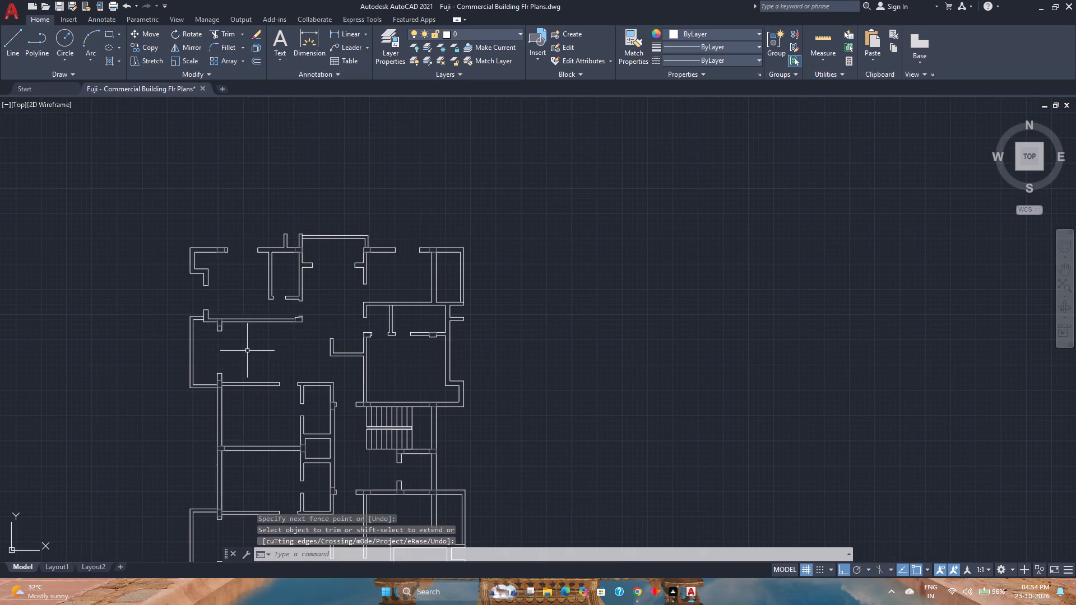
pyautogui.scroll(2, 247, 351)
pyautogui.moveTo(247, 351); pyautogui.dragTo(229, 392, button='middle')
pyautogui.scroll(-1, 220, 384)
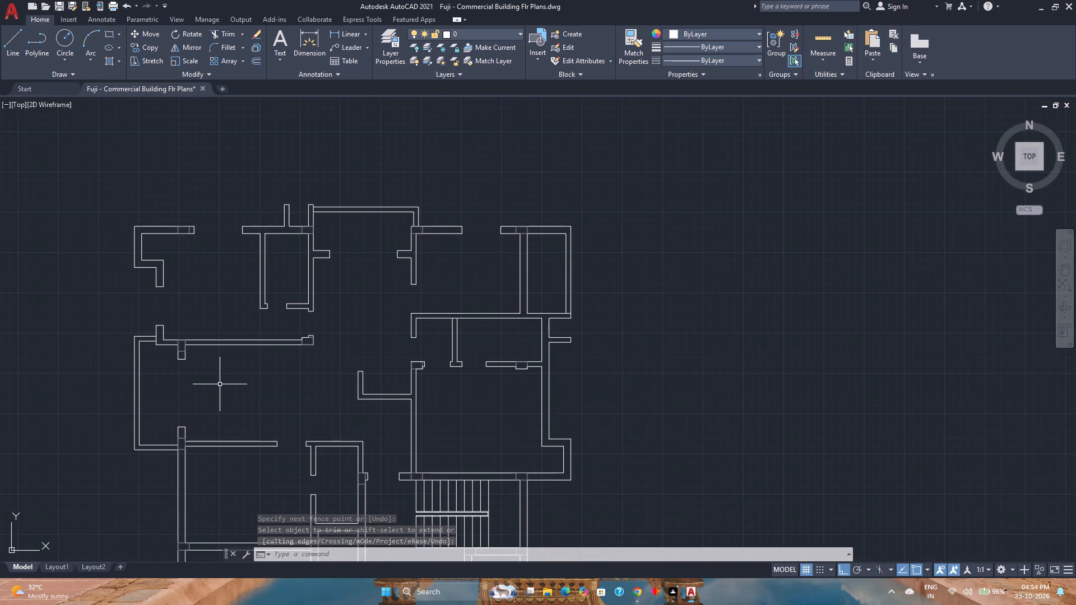
pyautogui.scroll(-1, 215, 377)
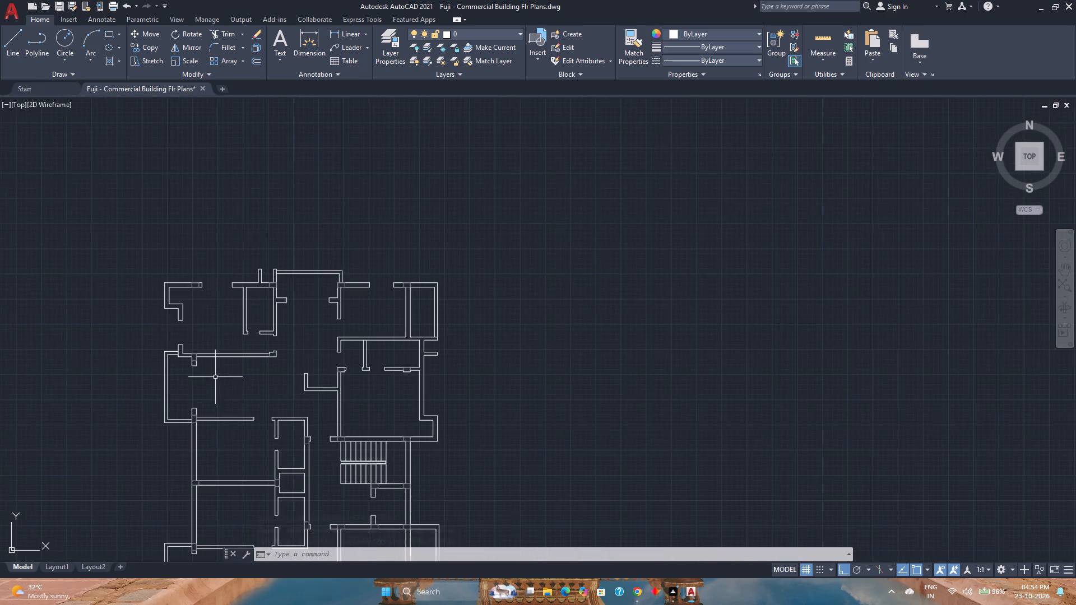
pyautogui.moveTo(233, 415); pyautogui.dragTo(214, 351, button='middle')
pyautogui.middleClick(214, 351)
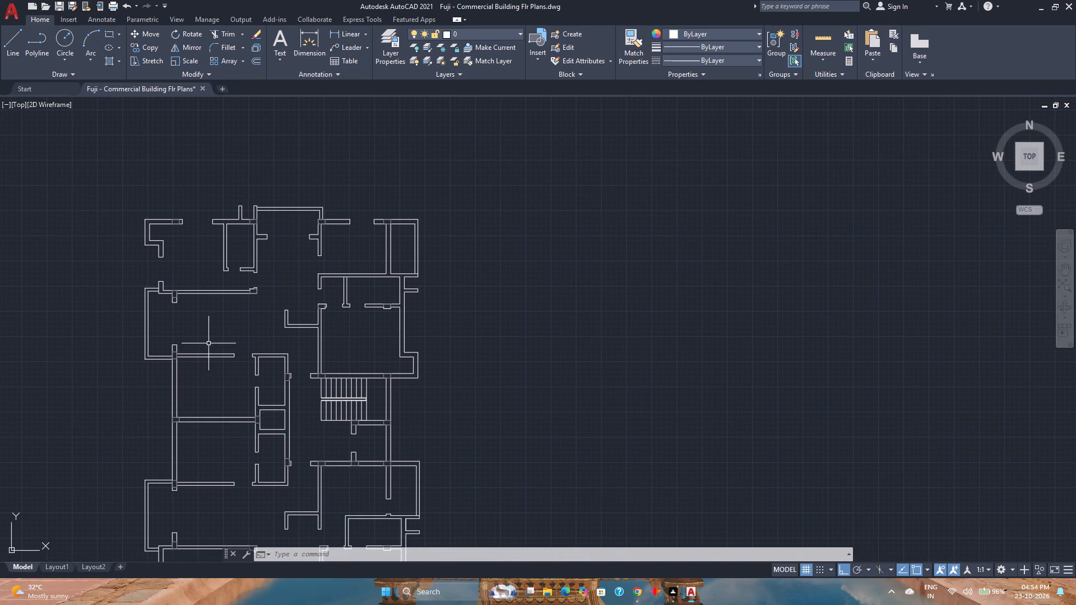
pyautogui.moveTo(229, 464); pyautogui.dragTo(205, 421, button='middle')
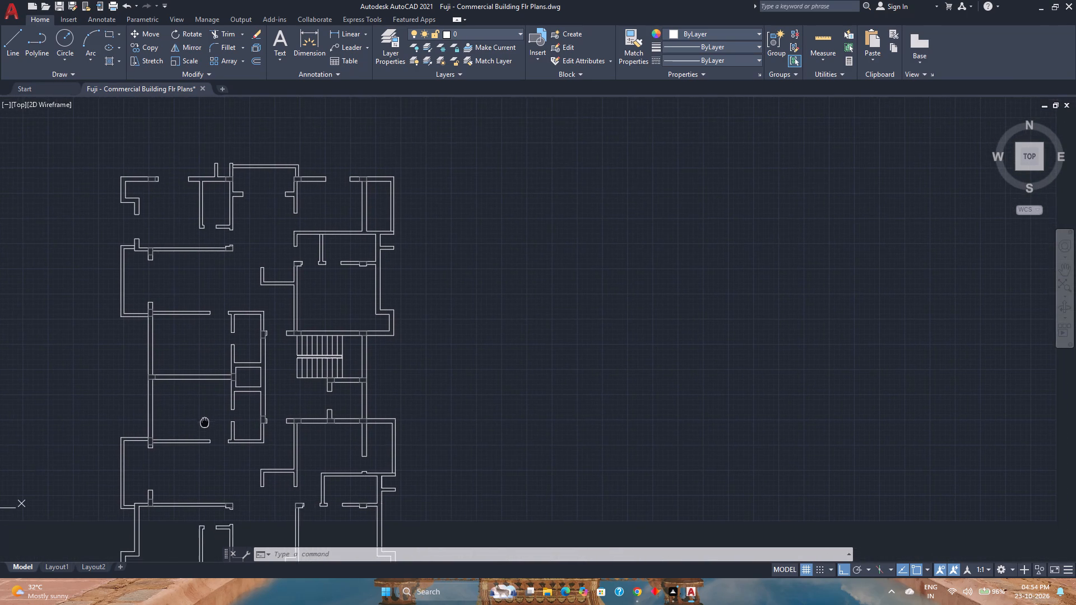
pyautogui.moveTo(205, 421); pyautogui.dragTo(205, 421, button='middle')
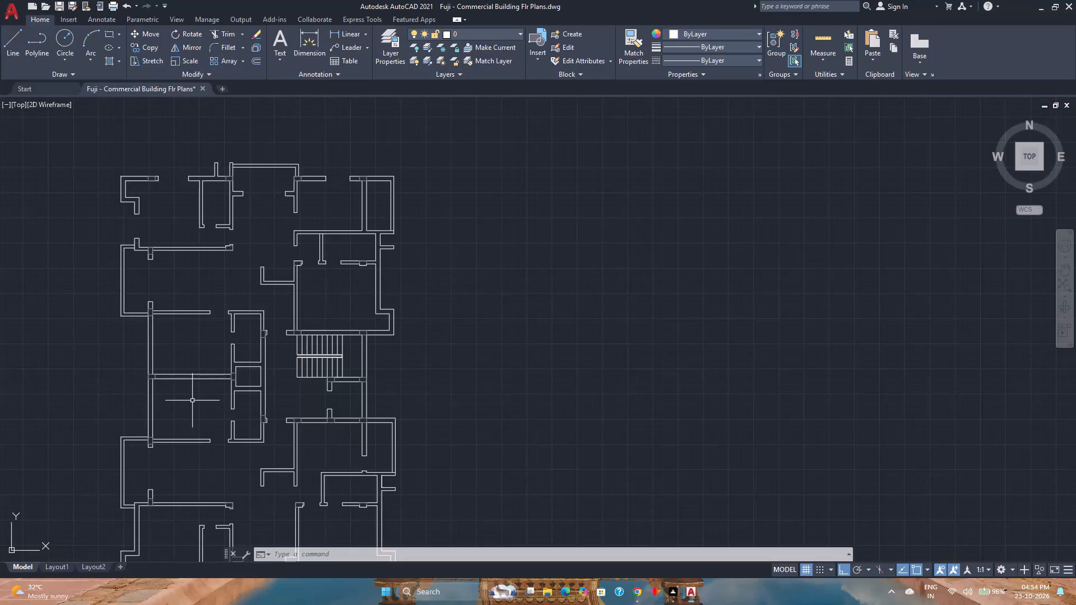
pyautogui.scroll(3, 180, 410)
pyautogui.moveTo(180, 410); pyautogui.dragTo(253, 373, button='middle')
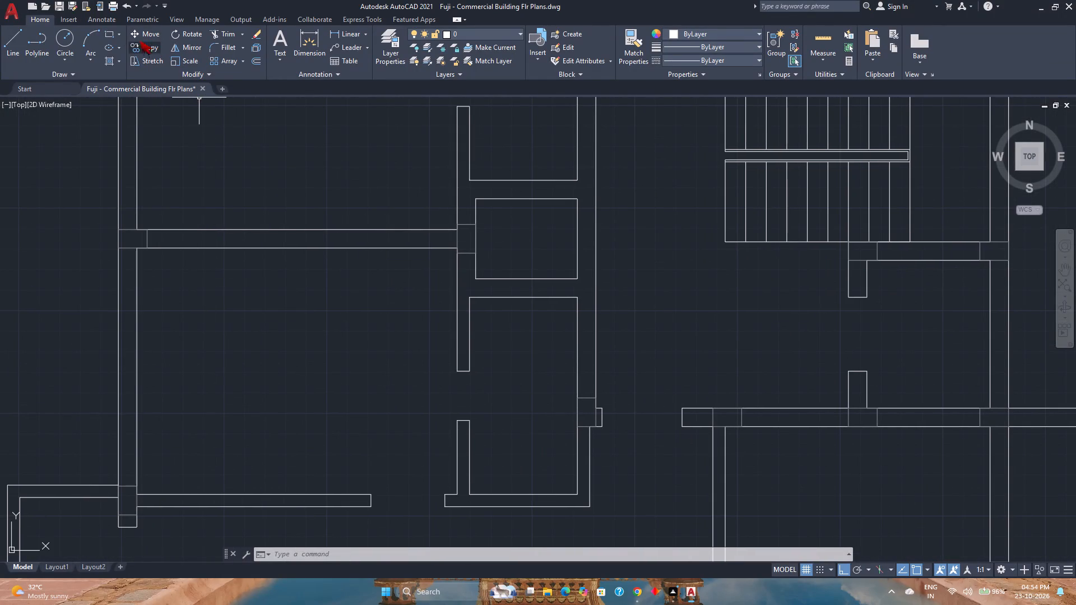
pyautogui.click(6, 46)
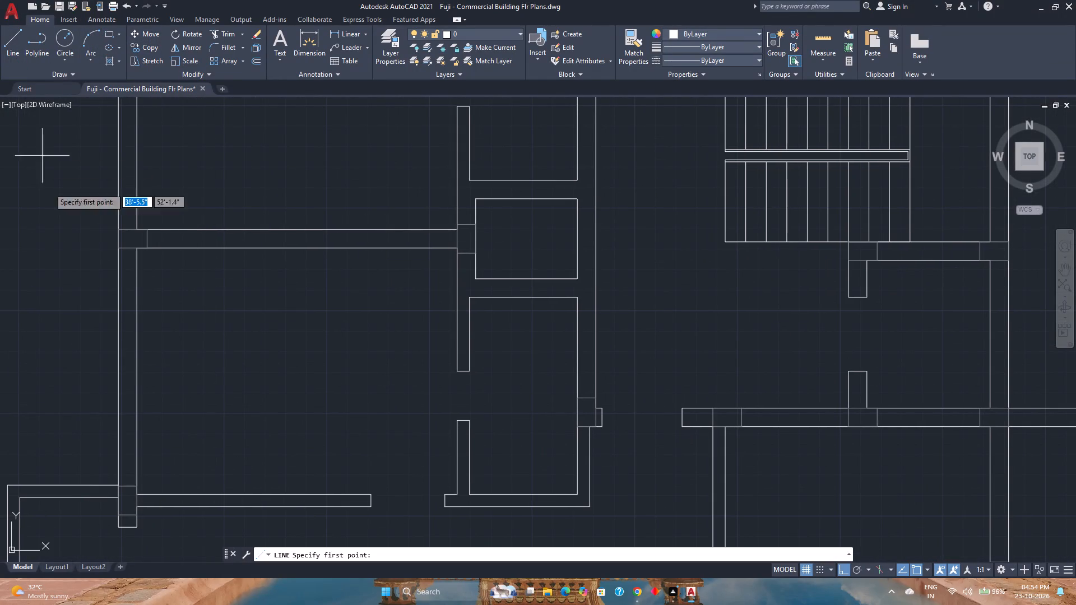
pyautogui.click(137, 370)
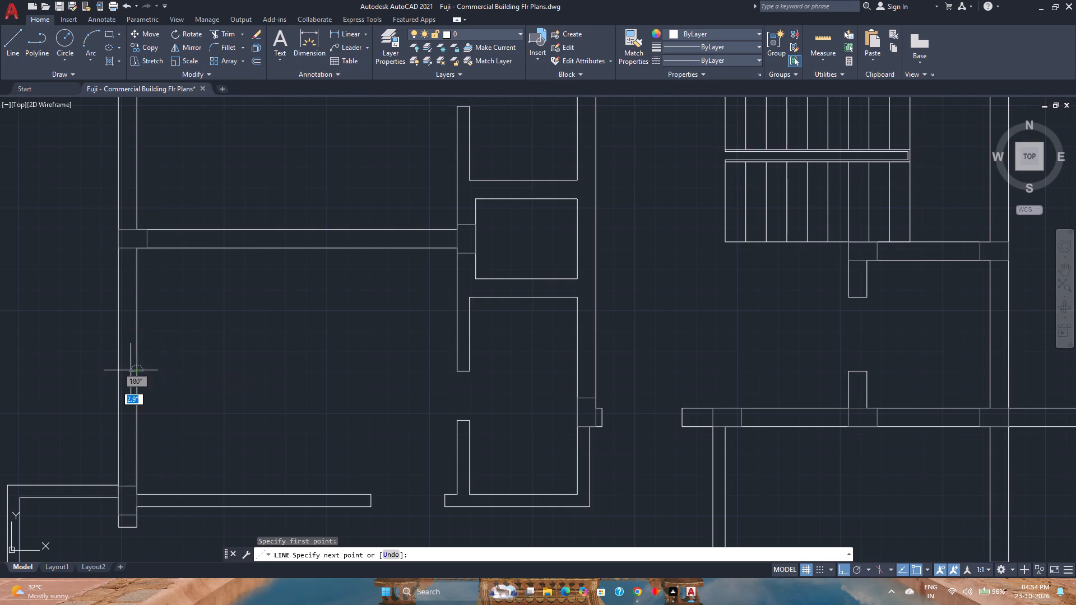
pyautogui.click(120, 367)
pyautogui.scroll(3, 120, 367)
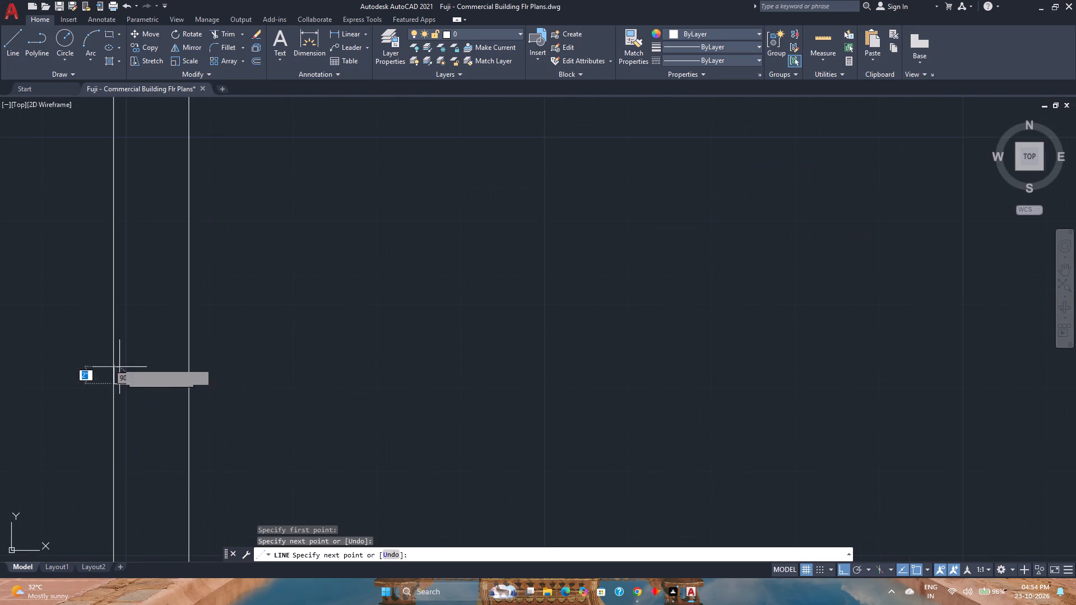
pyautogui.rightClick(89, 357)
pyautogui.click(112, 366)
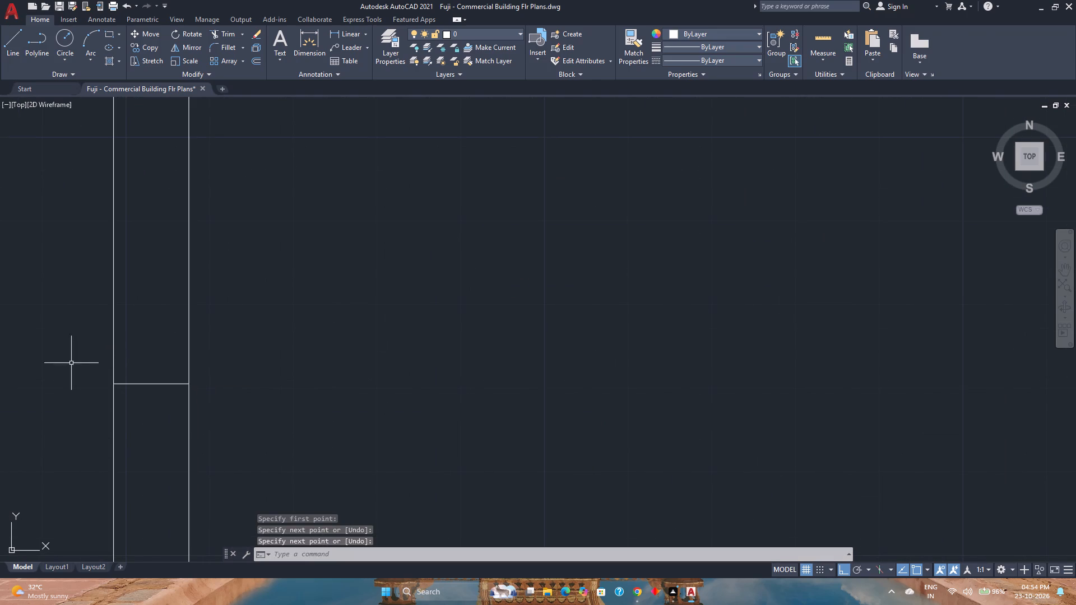
# Offset the line across the left exterior wall by 3' upward and 3' downward to mark both sides of an opening.
pyautogui.click(257, 60)
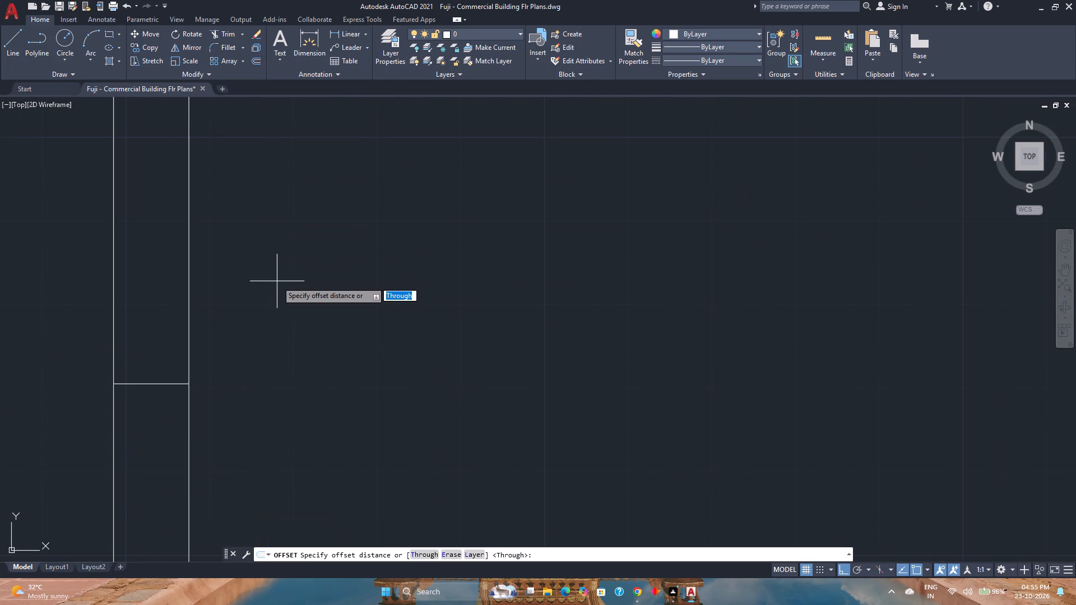
pyautogui.press('6')
pyautogui.press("'")
pyautogui.press('Return')
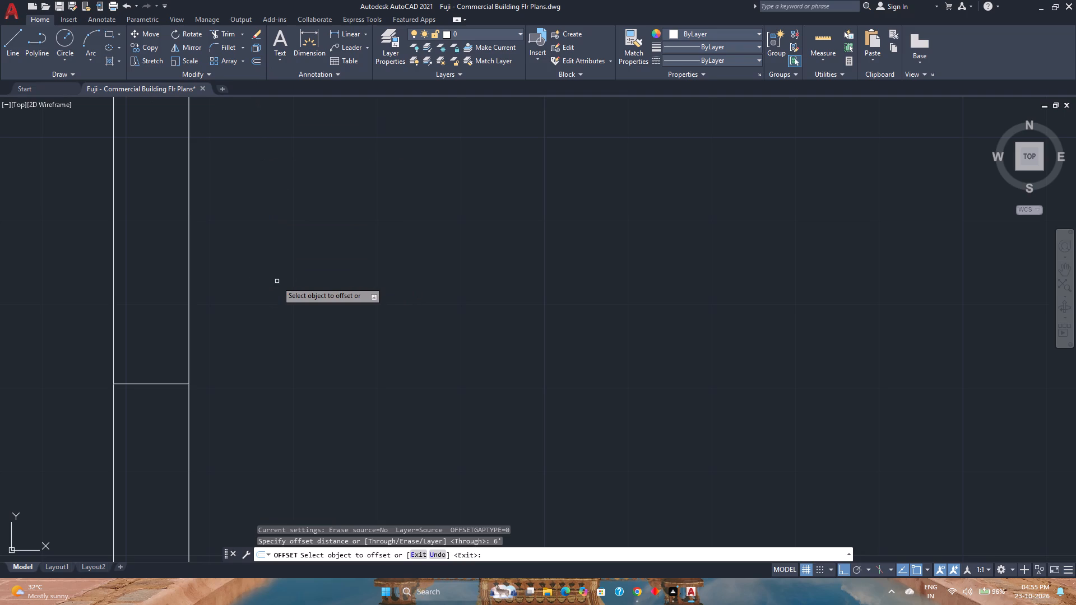
pyautogui.scroll(-2, 277, 281)
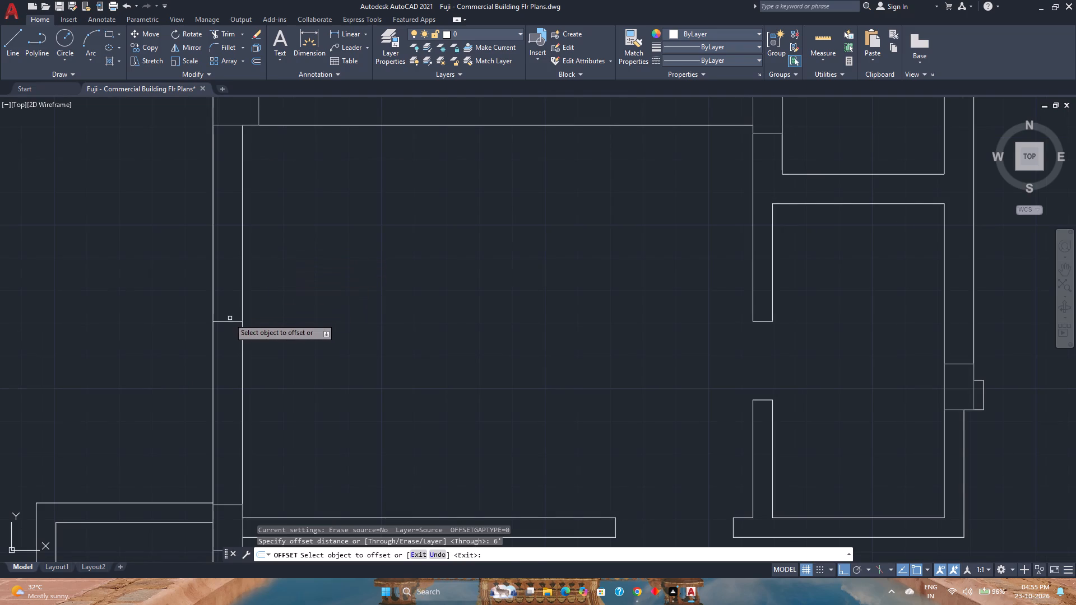
pyautogui.click(229, 322)
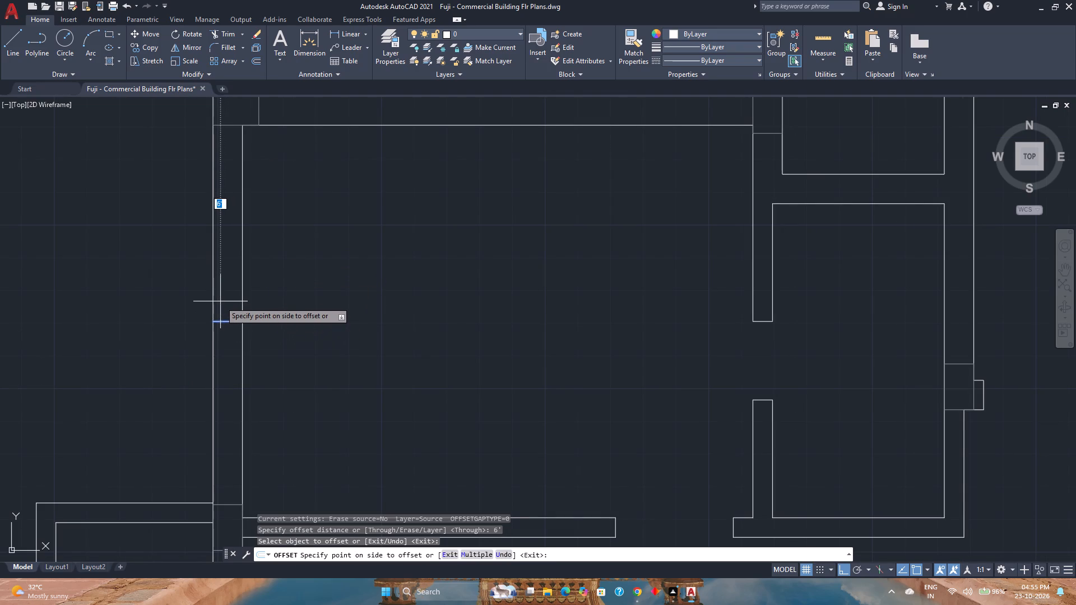
pyautogui.write("3'")
pyautogui.press('Return')
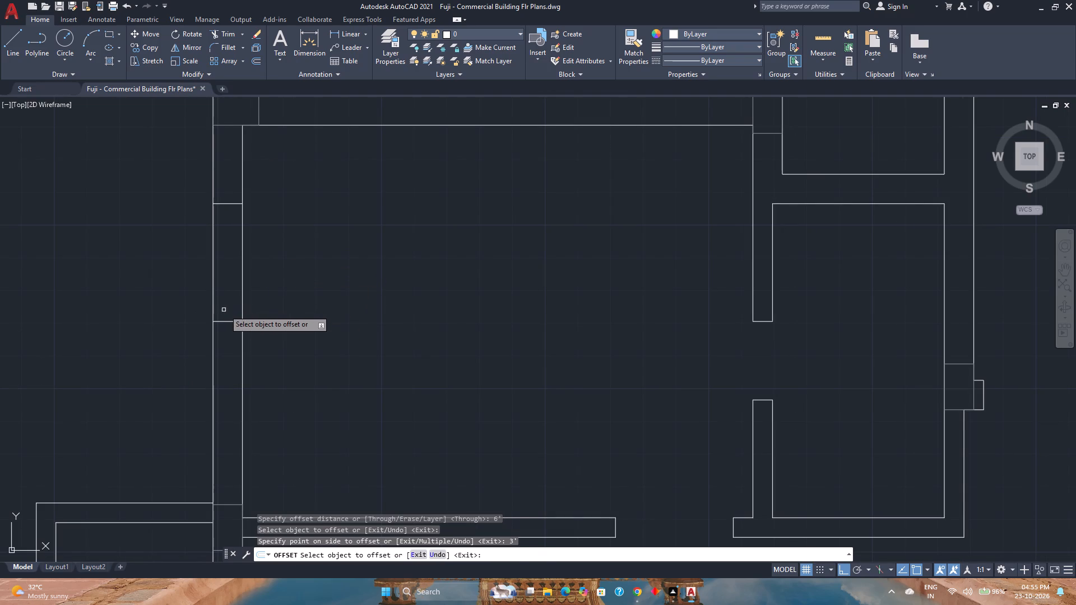
pyautogui.click(229, 320)
pyautogui.press('3')
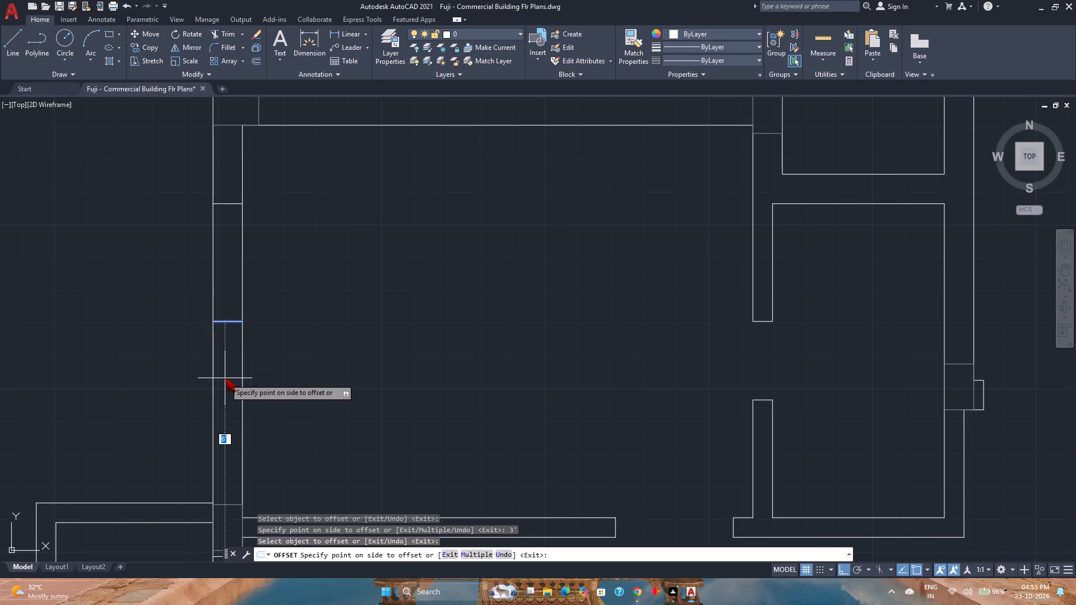
pyautogui.press("'")
pyautogui.press('Return')
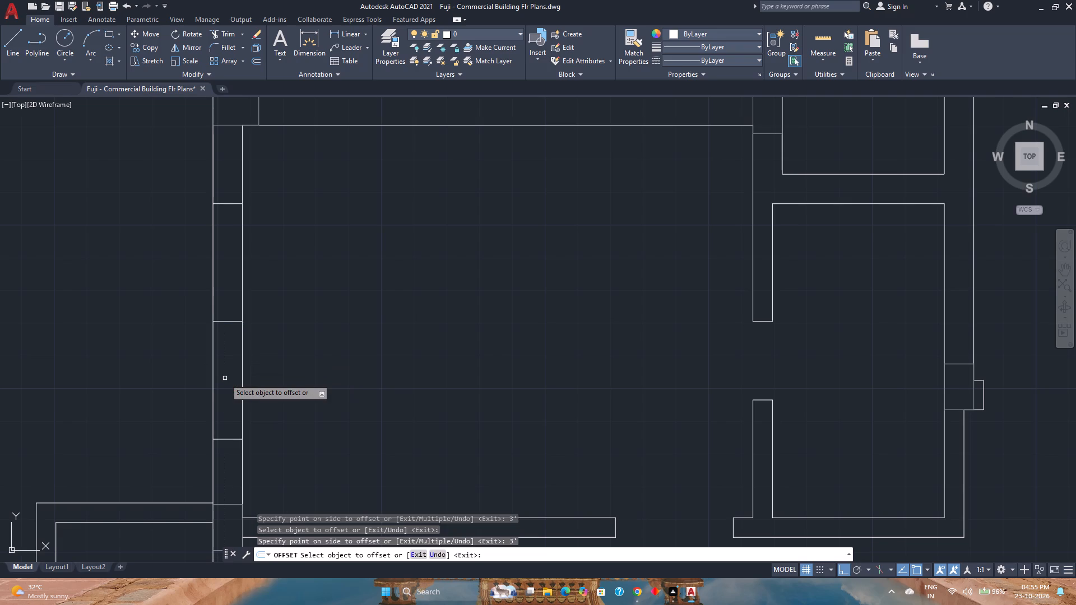
pyautogui.rightClick(225, 378)
pyautogui.click(247, 387)
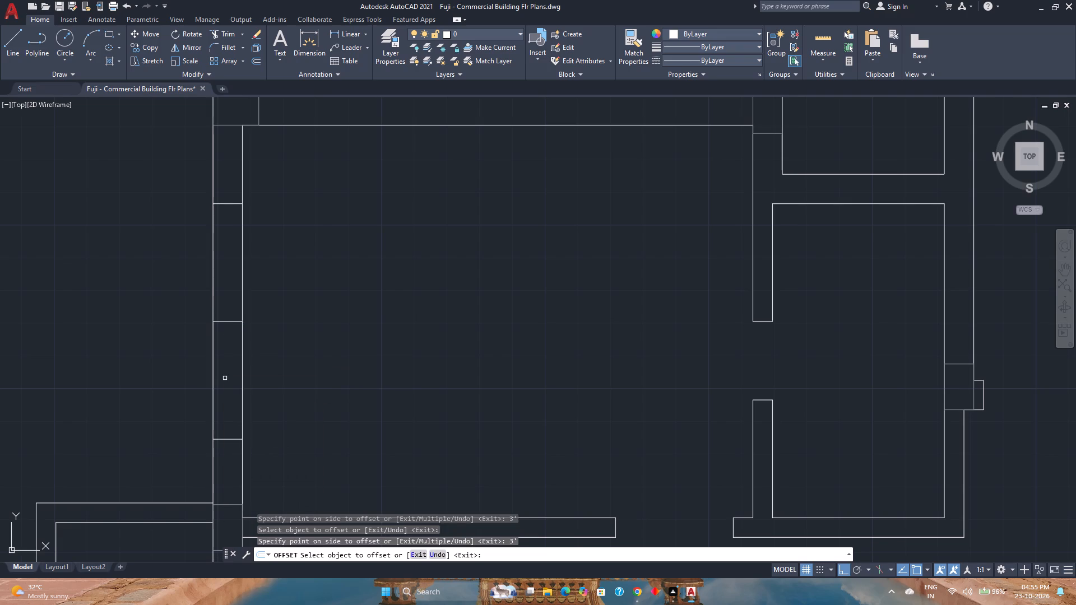
# Remove the original middle line between the two offset marks on the left exterior wall.
pyautogui.click(231, 329)
pyautogui.click(230, 315)
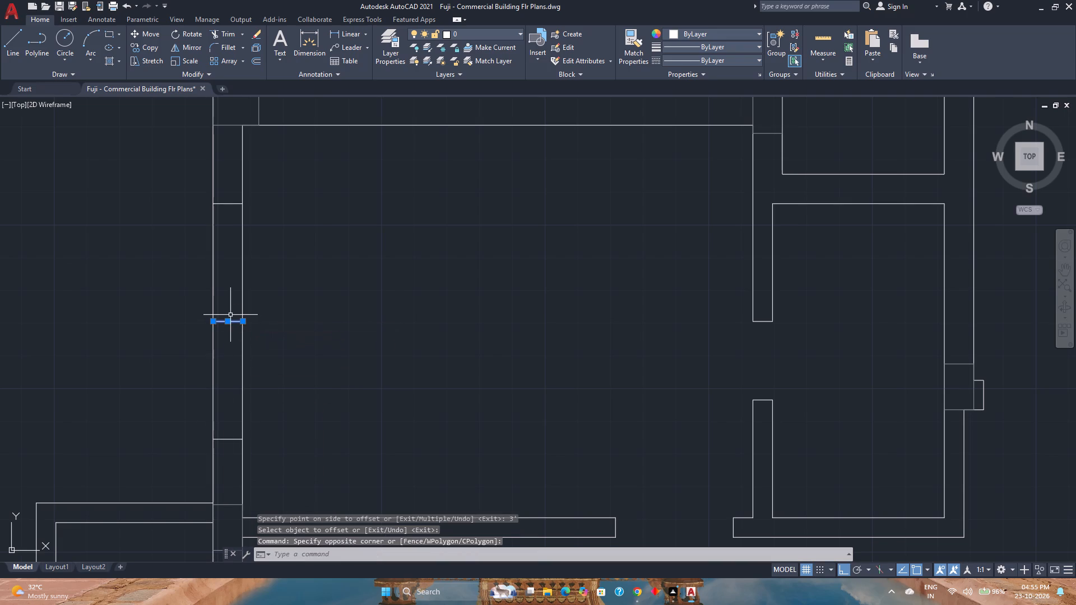
pyautogui.rightClick(230, 317)
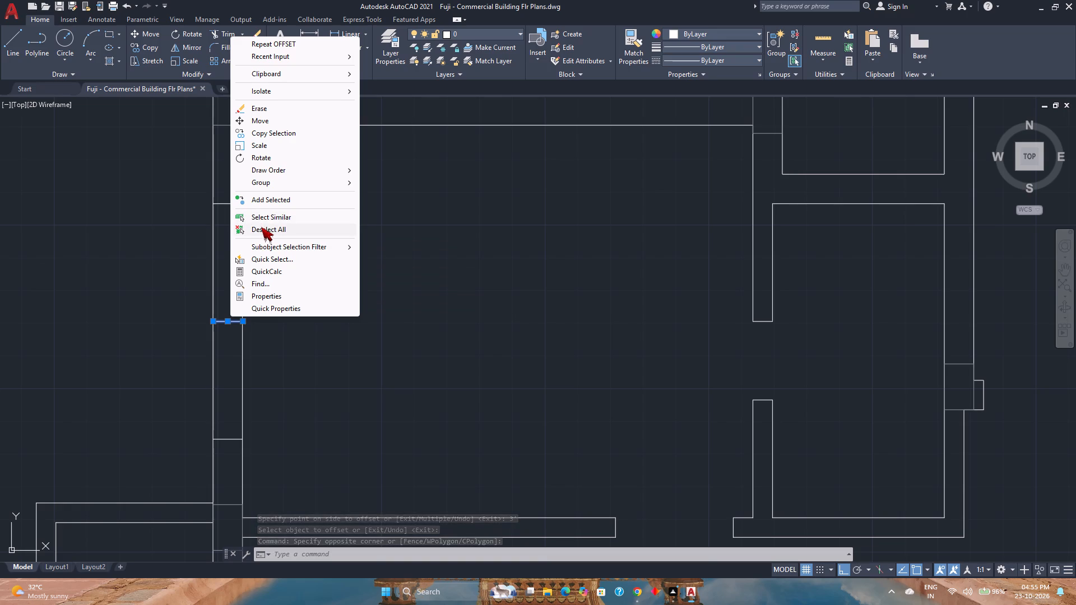
pyautogui.click(121, 182)
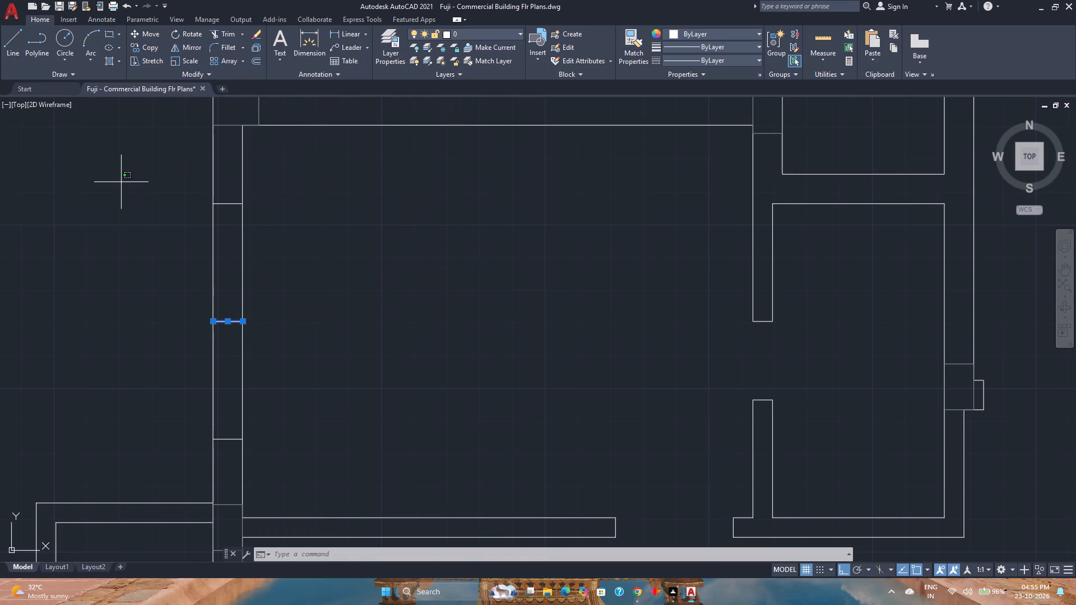
pyautogui.click(220, 36)
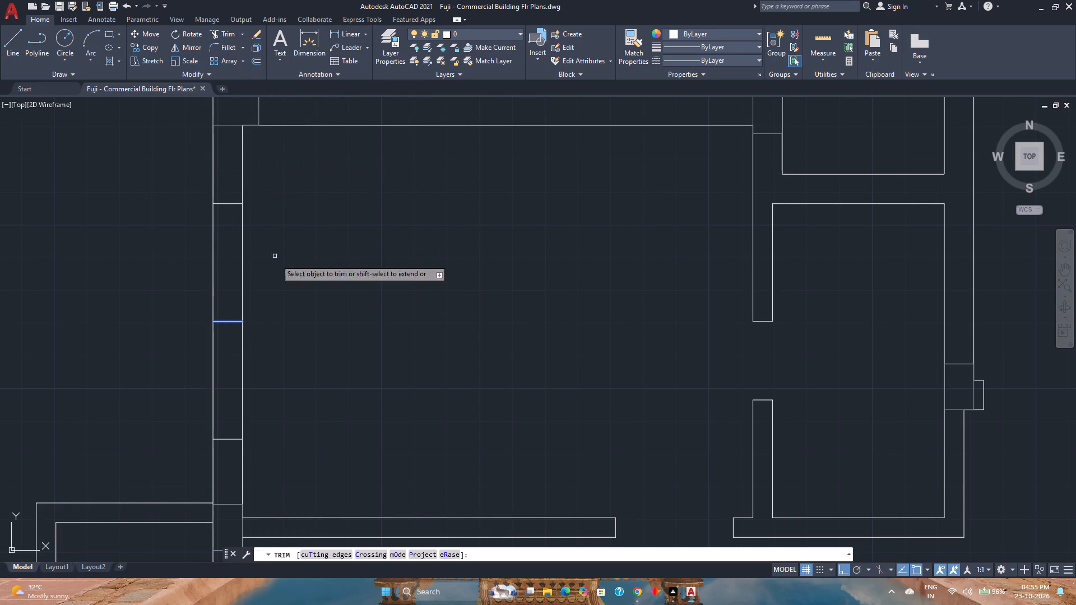
pyautogui.click(234, 322)
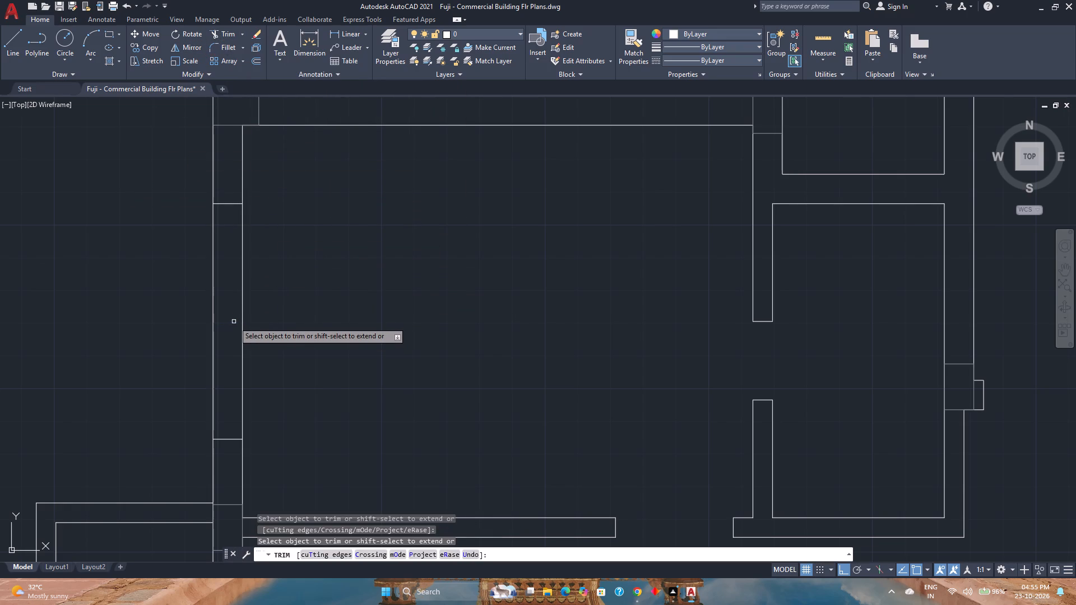
pyautogui.rightClick(164, 308)
pyautogui.click(199, 314)
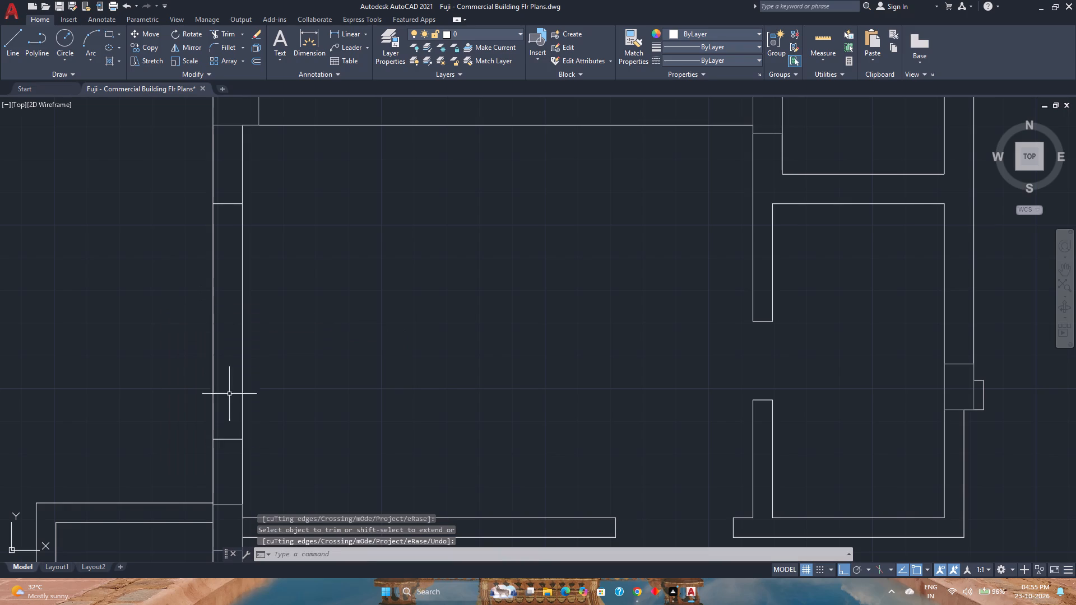
# Copy both opening marks up the left exterior wall to the room above the central partition, using the partition-wall corners as reference points.
pyautogui.click(238, 448)
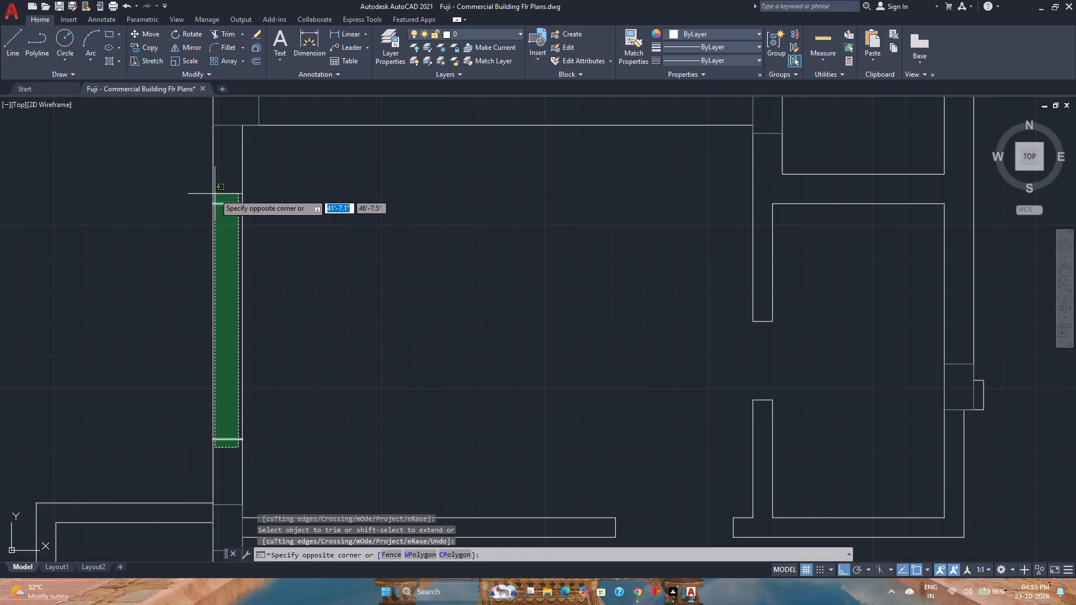
pyautogui.click(222, 198)
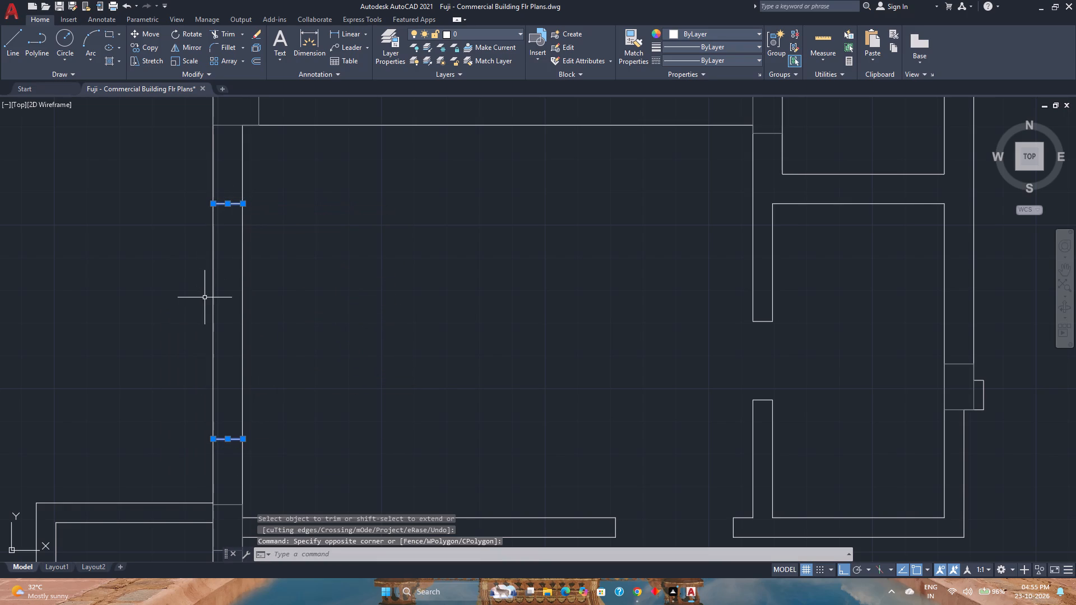
pyautogui.scroll(-1, 215, 304)
pyautogui.scroll(-2, 252, 336)
pyautogui.moveTo(252, 336); pyautogui.dragTo(249, 383, button='middle')
pyautogui.middleClick(249, 383)
pyautogui.click(156, 47)
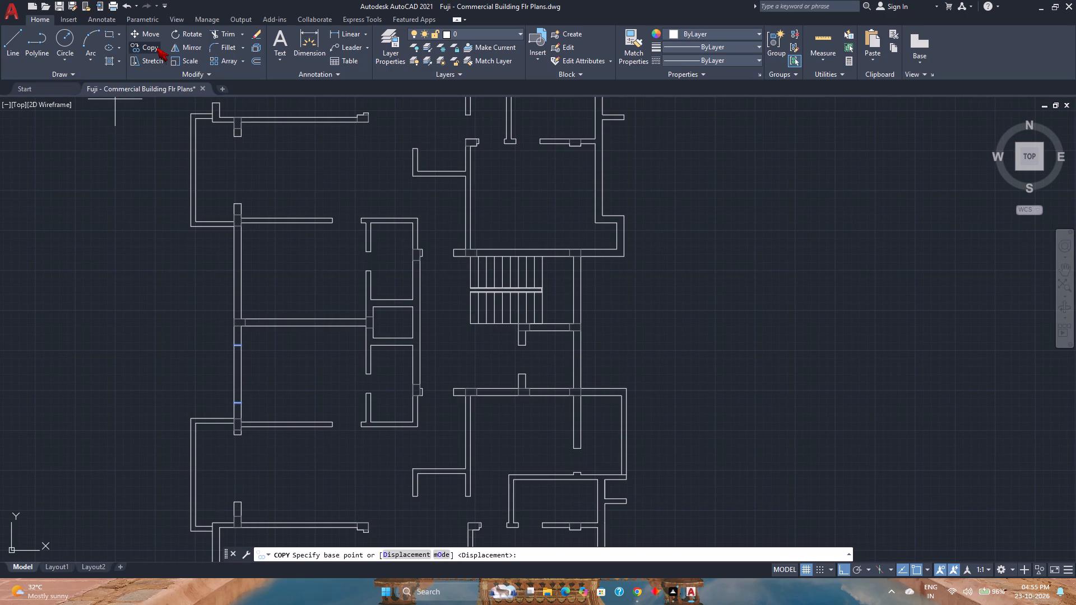
pyautogui.scroll(3, 248, 419)
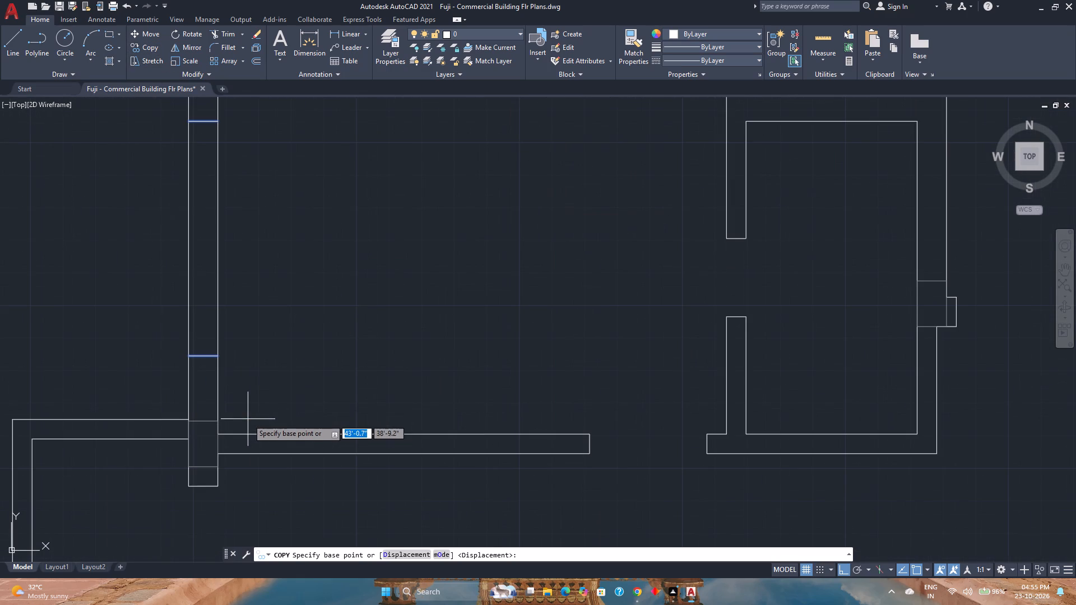
pyautogui.click(217, 433)
pyautogui.scroll(-1, 217, 433)
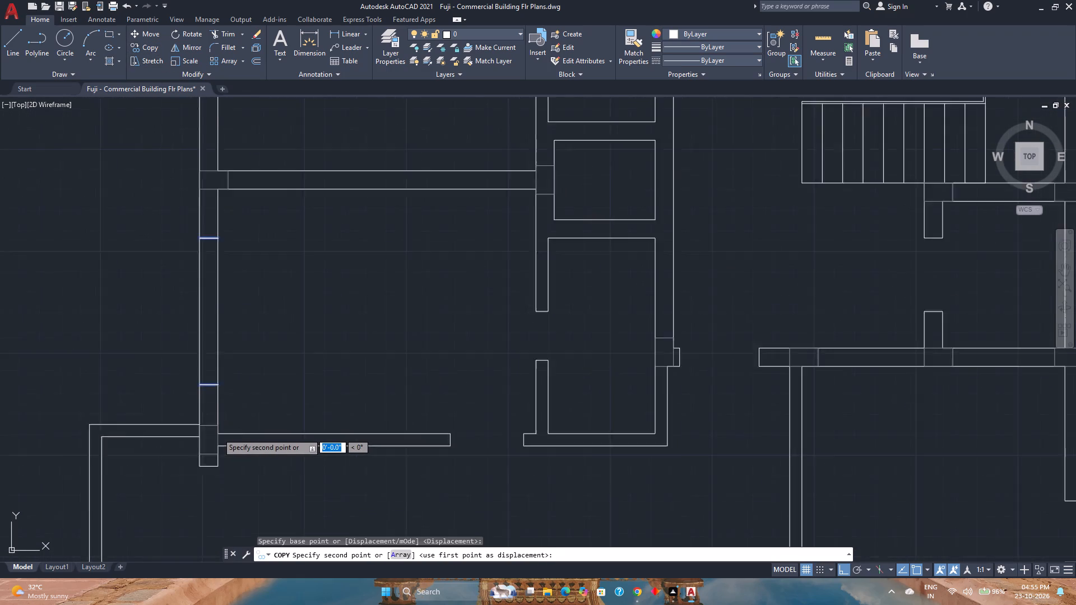
pyautogui.scroll(-2, 217, 433)
pyautogui.scroll(3, 208, 313)
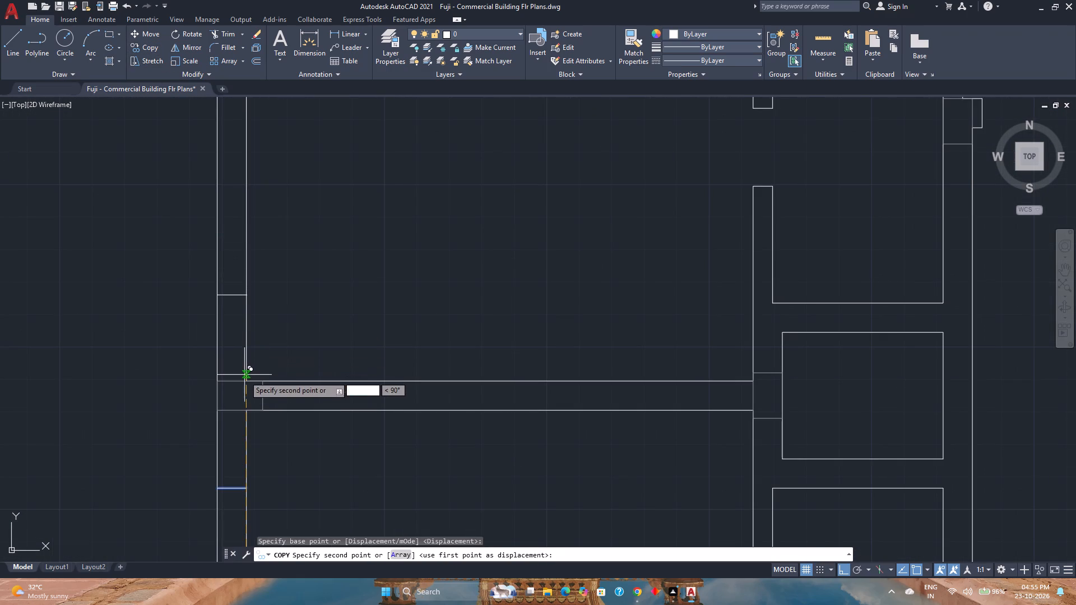
pyautogui.click(244, 383)
pyautogui.scroll(-2, 244, 383)
pyautogui.rightClick(146, 313)
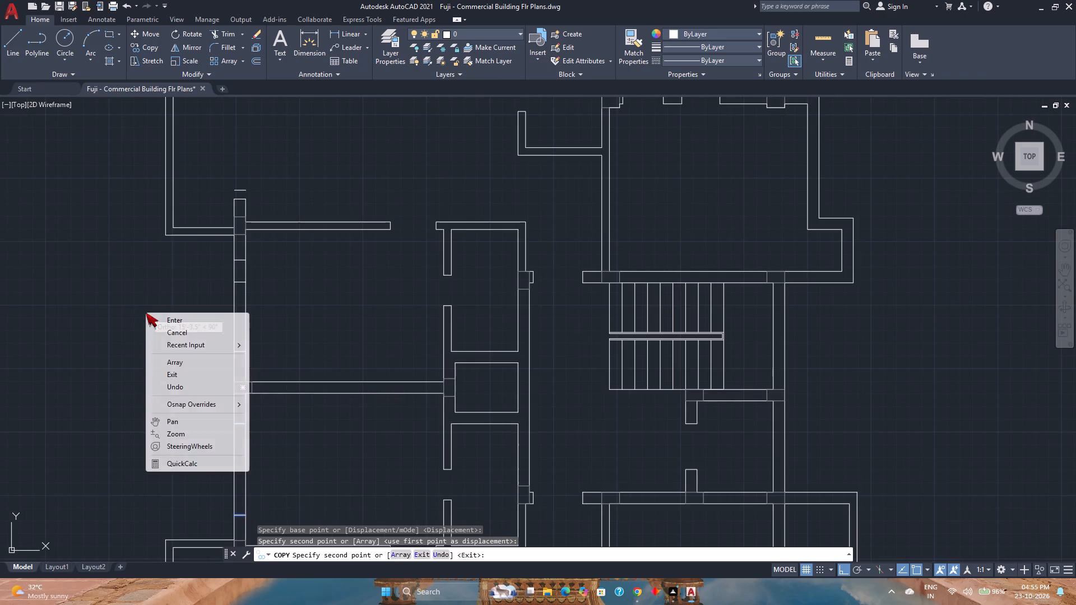
pyautogui.click(193, 317)
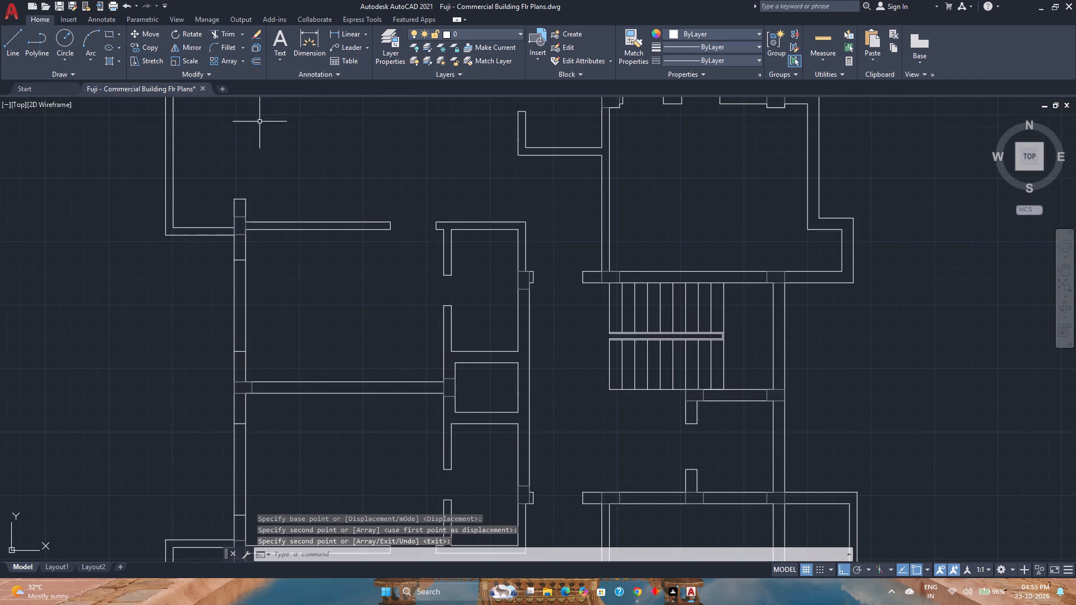
# Trim both left exterior wall lines between the copied marks to open the 6' gap in the room above the central partition.
pyautogui.click(239, 30)
pyautogui.click(319, 296)
pyautogui.click(126, 295)
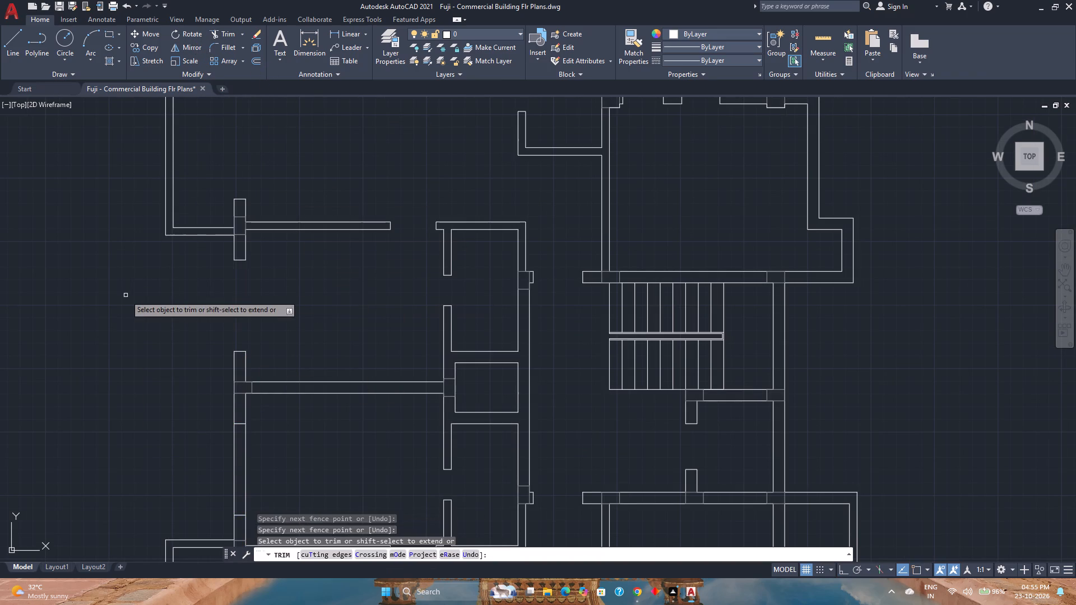
pyautogui.scroll(-2, 132, 294)
pyautogui.rightClick(132, 294)
pyautogui.click(151, 300)
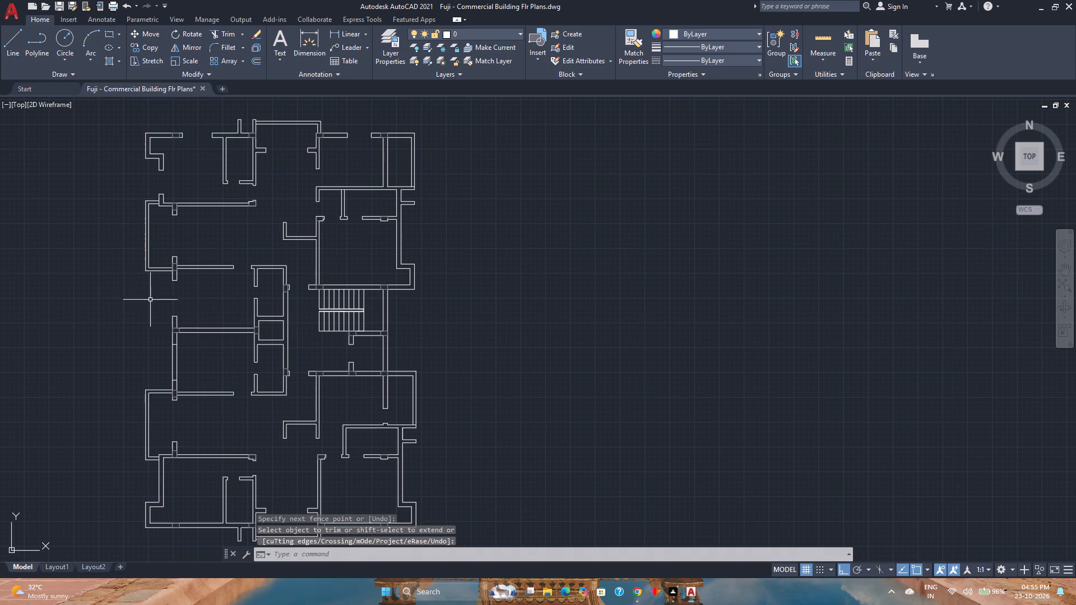
# Save the drawing.
pyautogui.click(59, 1)
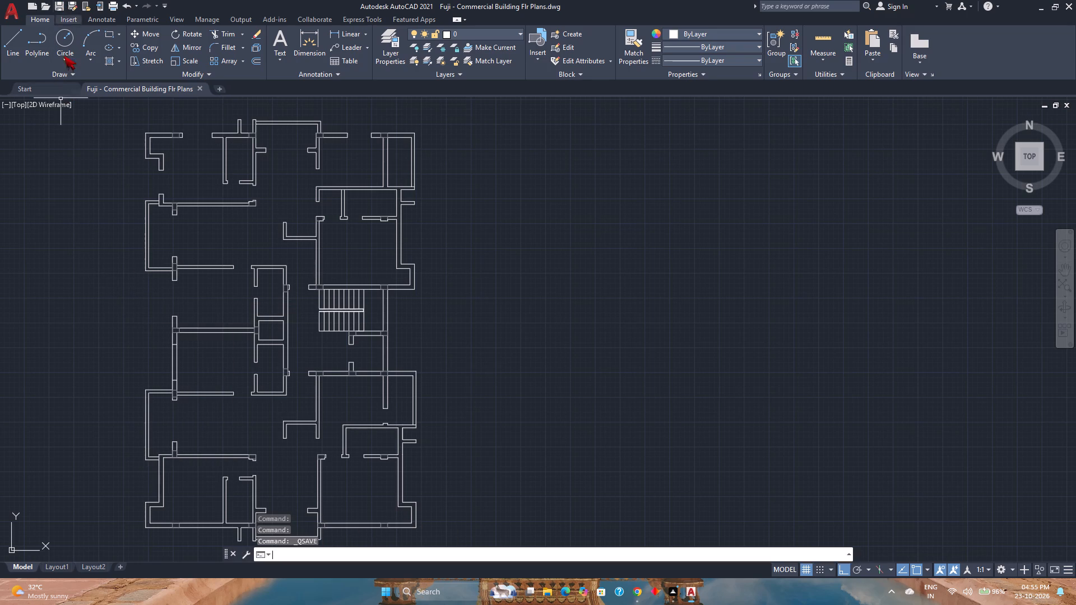
# Copy both opening marks from the upper-left room's top exterior wall to the lower-left room's bottom exterior wall, aligned on the partition's left face.
pyautogui.moveTo(50, 340); pyautogui.dragTo(72, 295, button='middle')
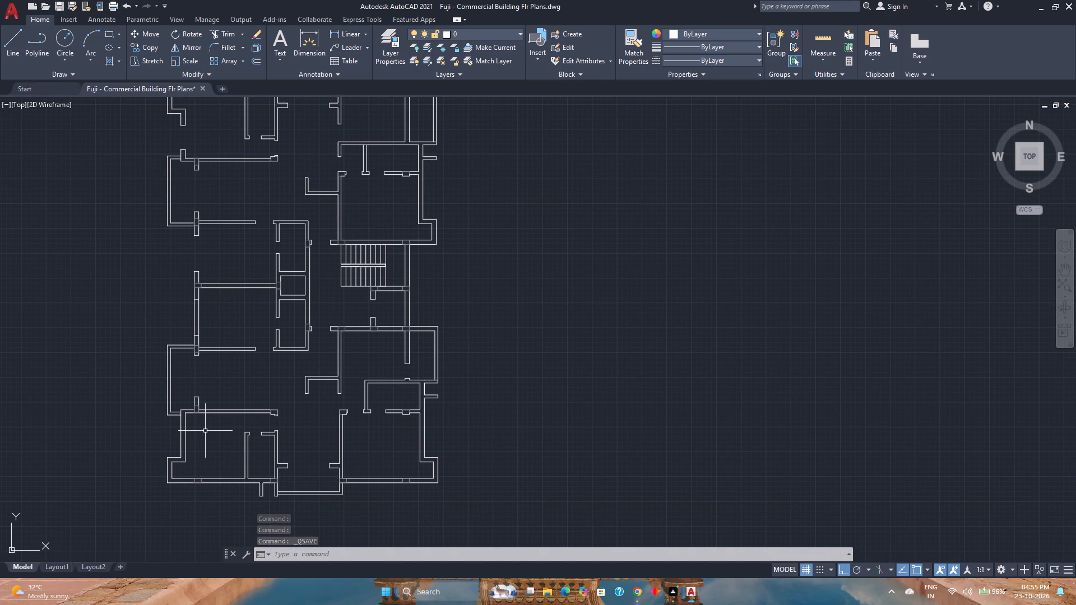
pyautogui.scroll(-1, 205, 431)
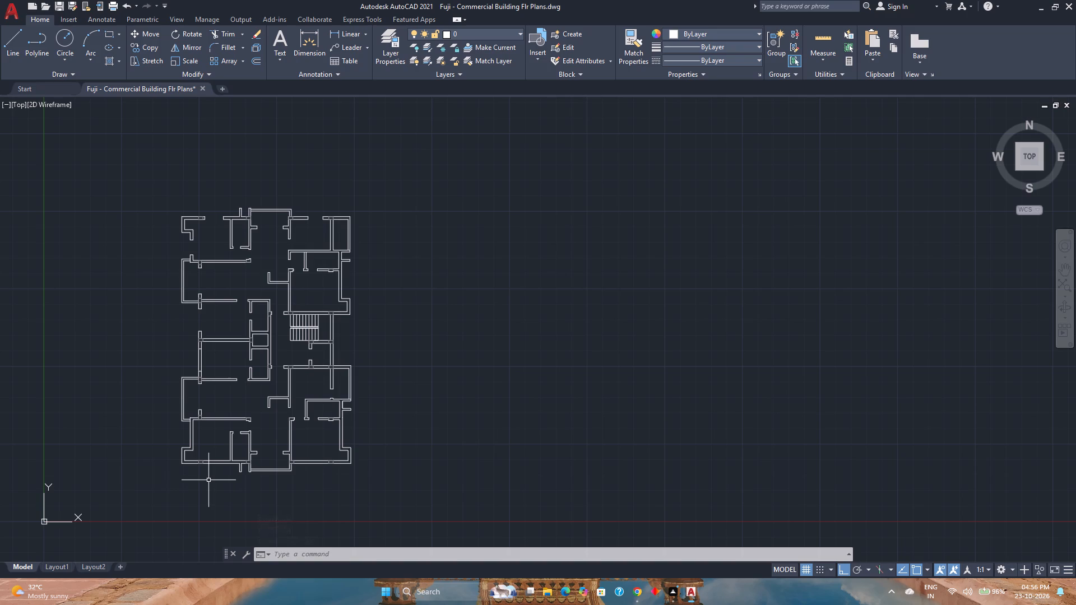
pyautogui.scroll(3, 235, 211)
pyautogui.scroll(2, 193, 239)
pyautogui.moveTo(200, 240); pyautogui.dragTo(203, 240, button='middle')
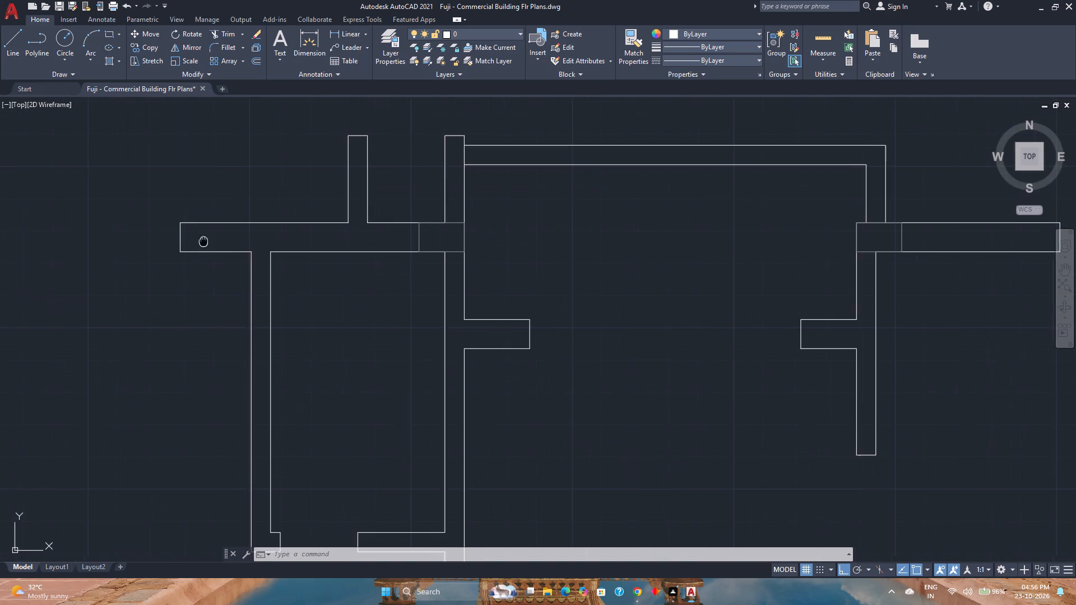
pyautogui.moveTo(203, 240); pyautogui.dragTo(317, 313, button='middle')
pyautogui.click(299, 318)
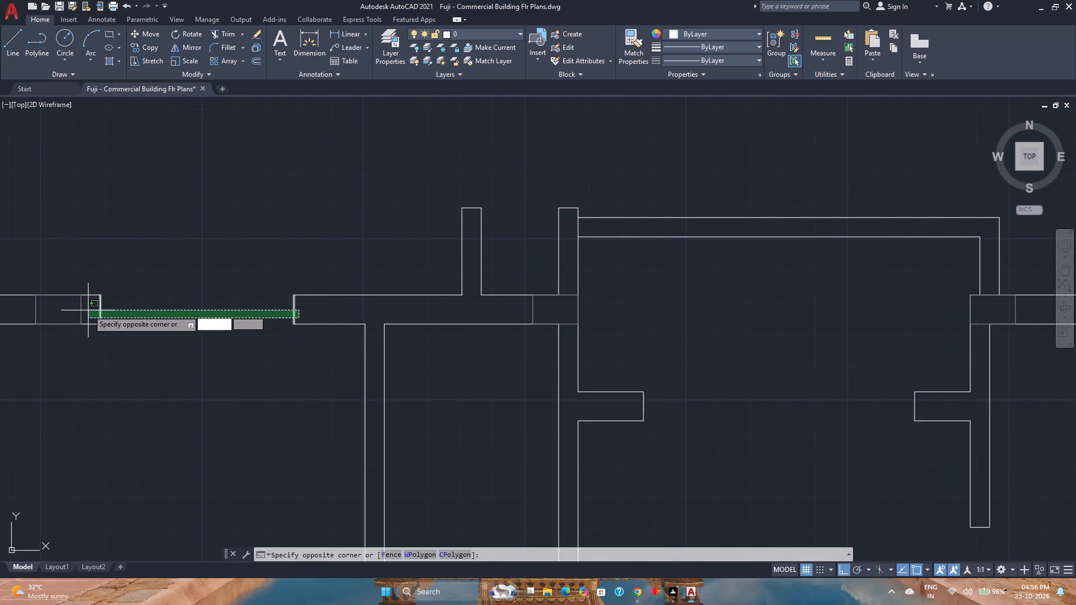
pyautogui.click(89, 308)
pyautogui.click(135, 50)
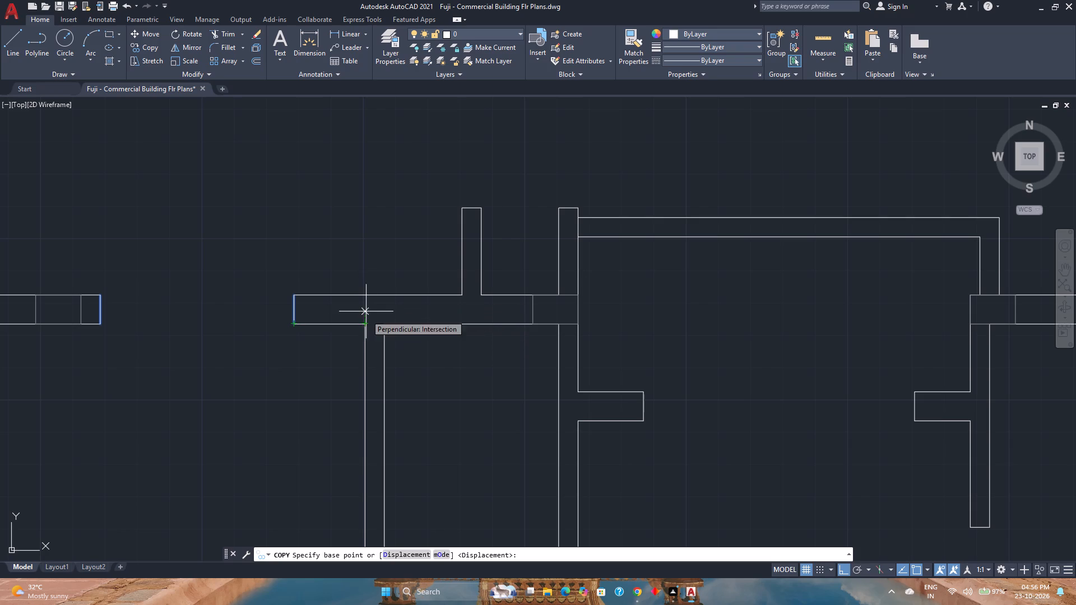
pyautogui.click(365, 297)
pyautogui.scroll(-4, 365, 297)
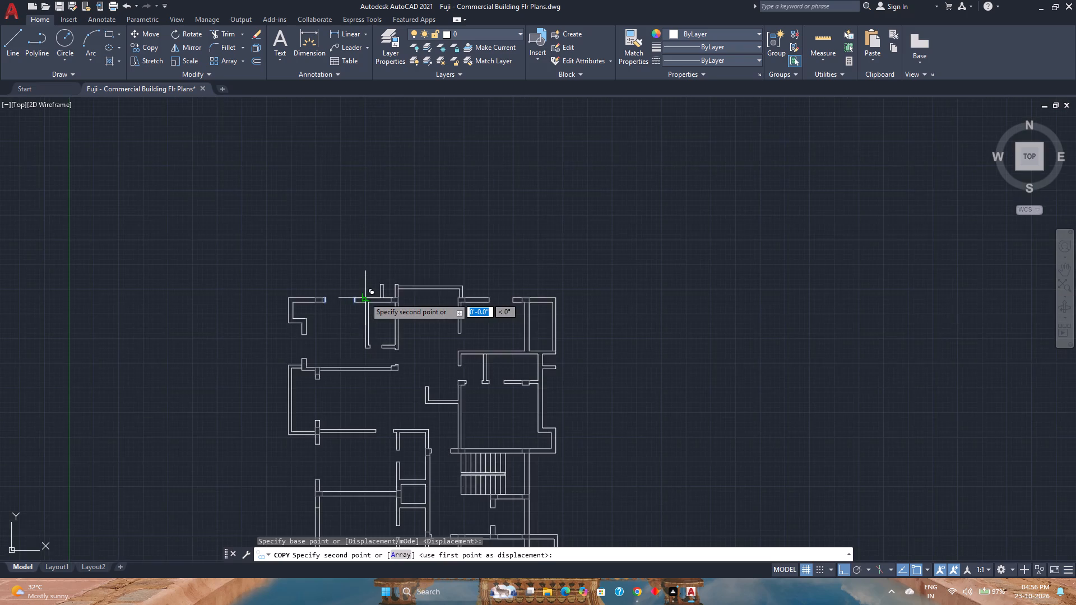
pyautogui.scroll(-3, 365, 297)
pyautogui.scroll(7, 359, 397)
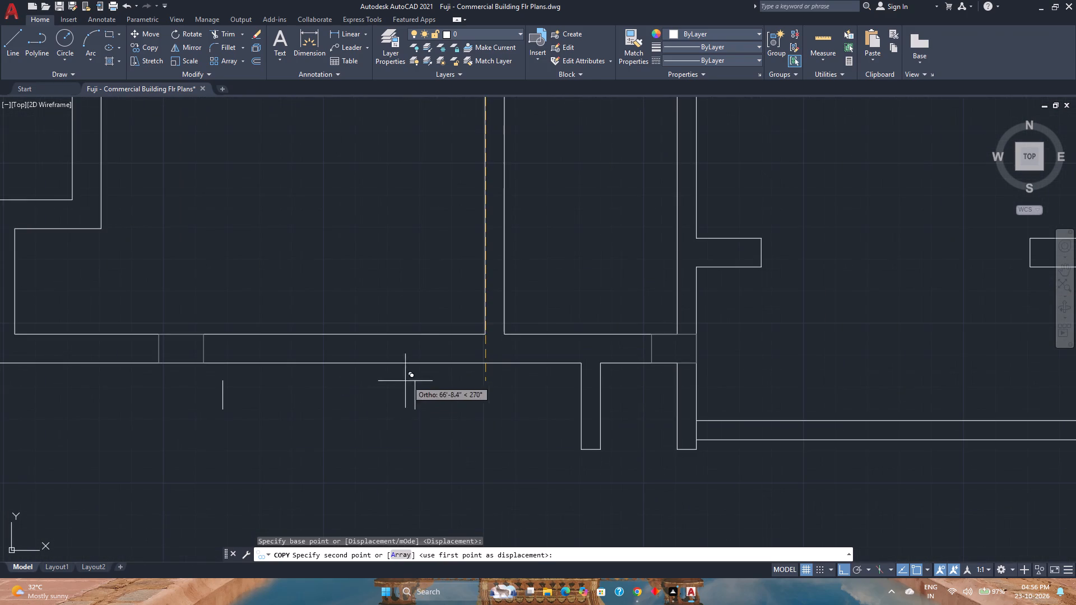
pyautogui.scroll(1, 412, 336)
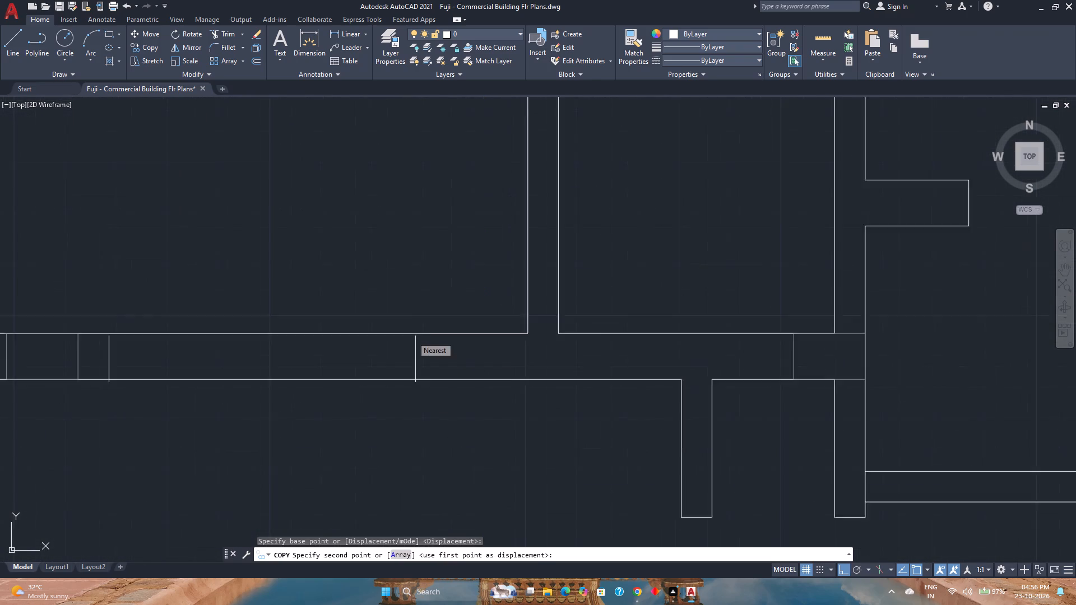
pyautogui.scroll(2, 412, 336)
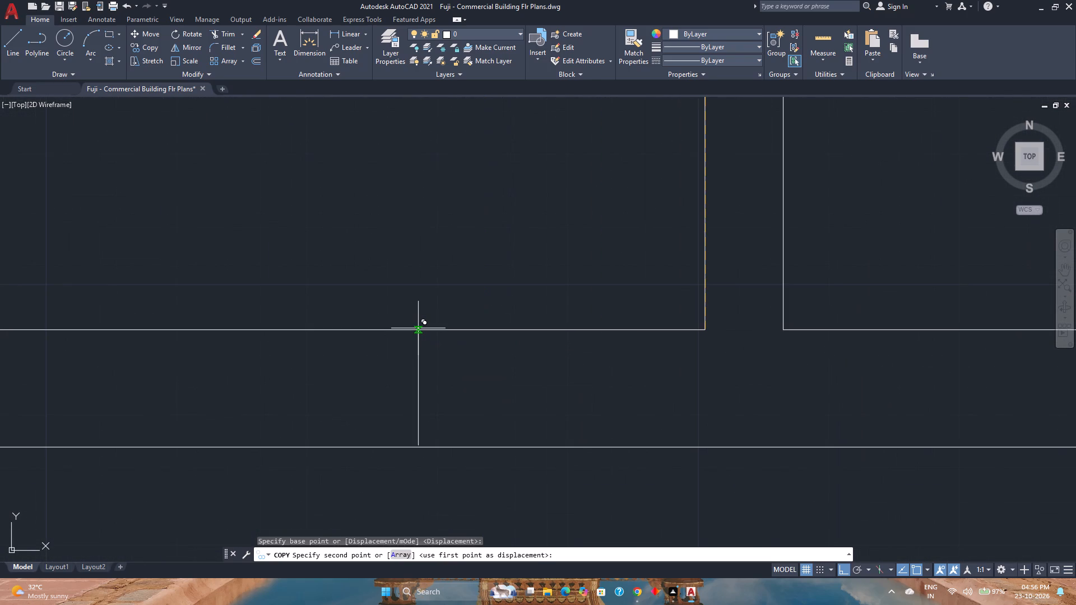
pyautogui.scroll(-7, 418, 328)
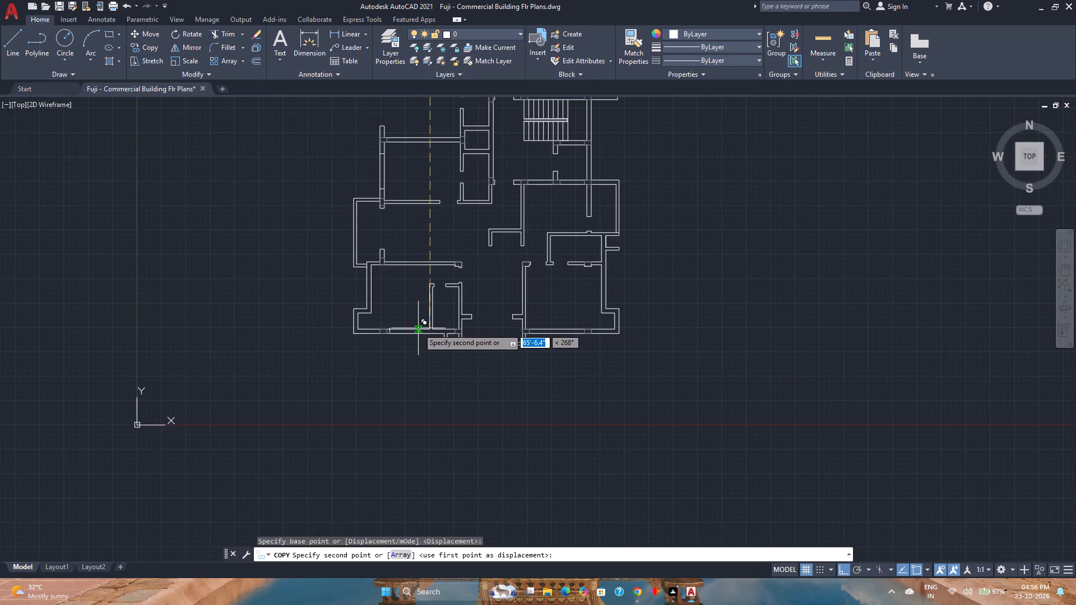
pyautogui.scroll(-2, 418, 328)
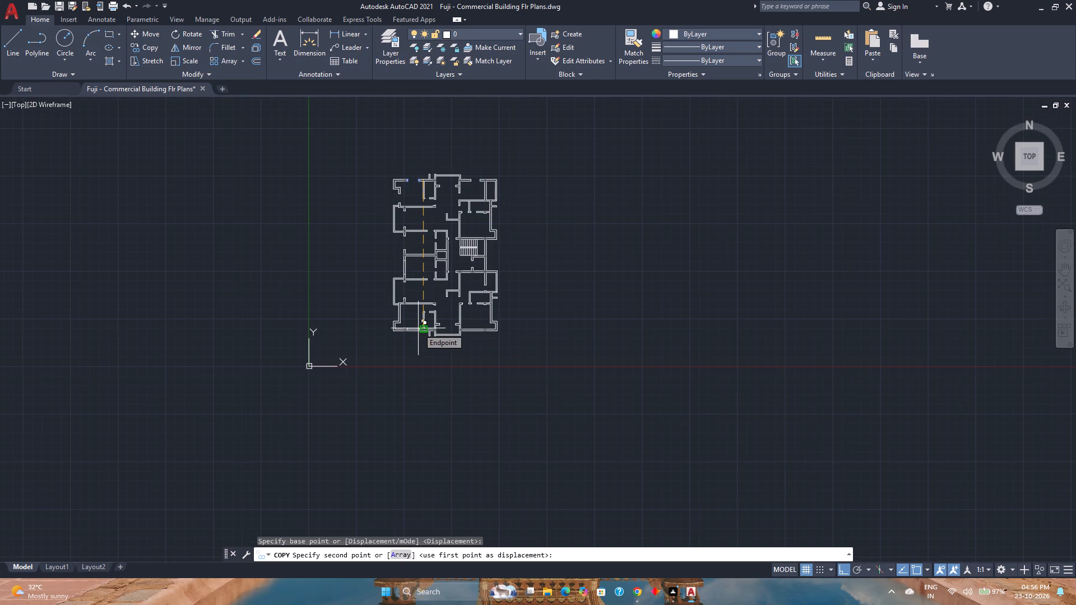
pyautogui.scroll(6, 418, 328)
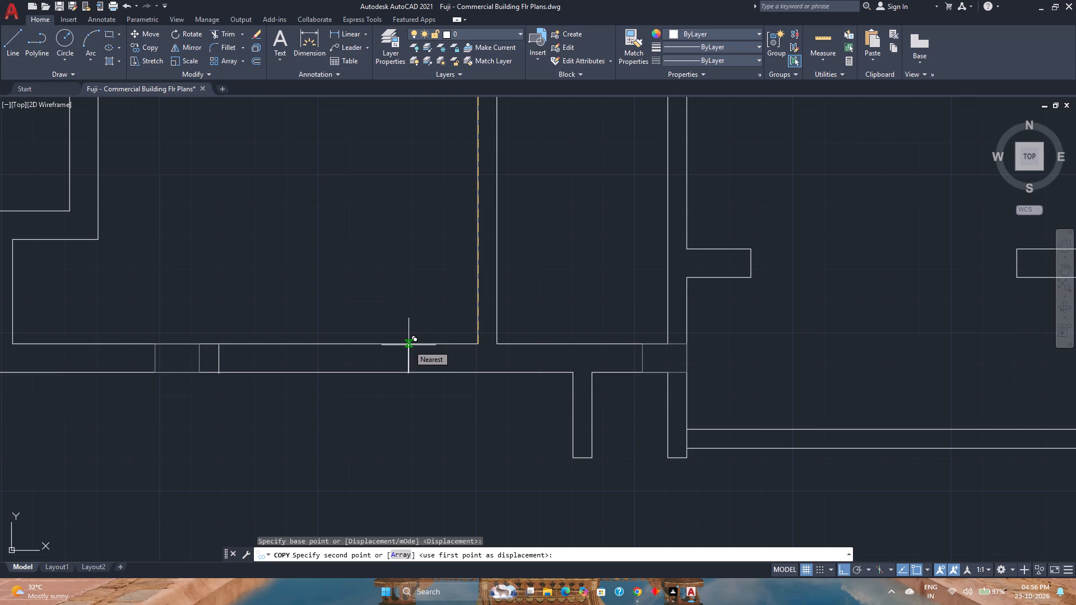
pyautogui.scroll(-6, 409, 345)
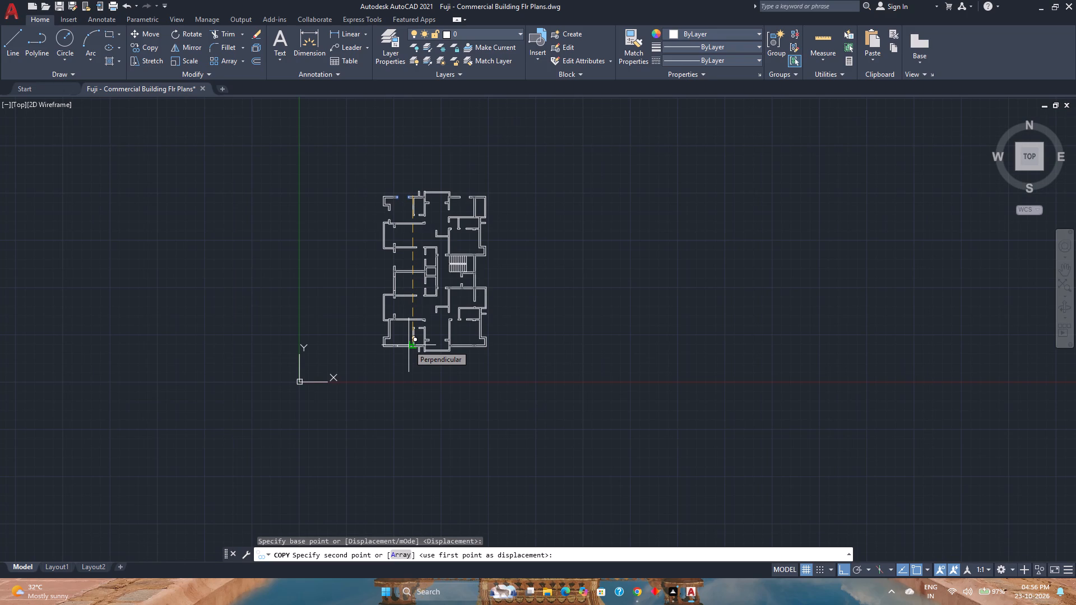
pyautogui.scroll(1, 409, 345)
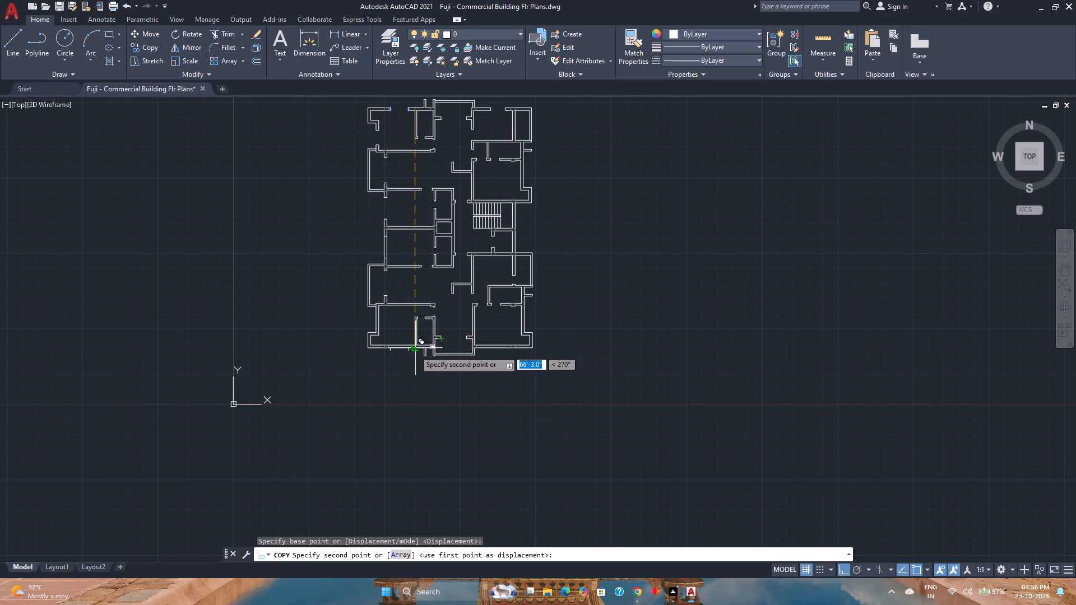
pyautogui.scroll(2, 415, 350)
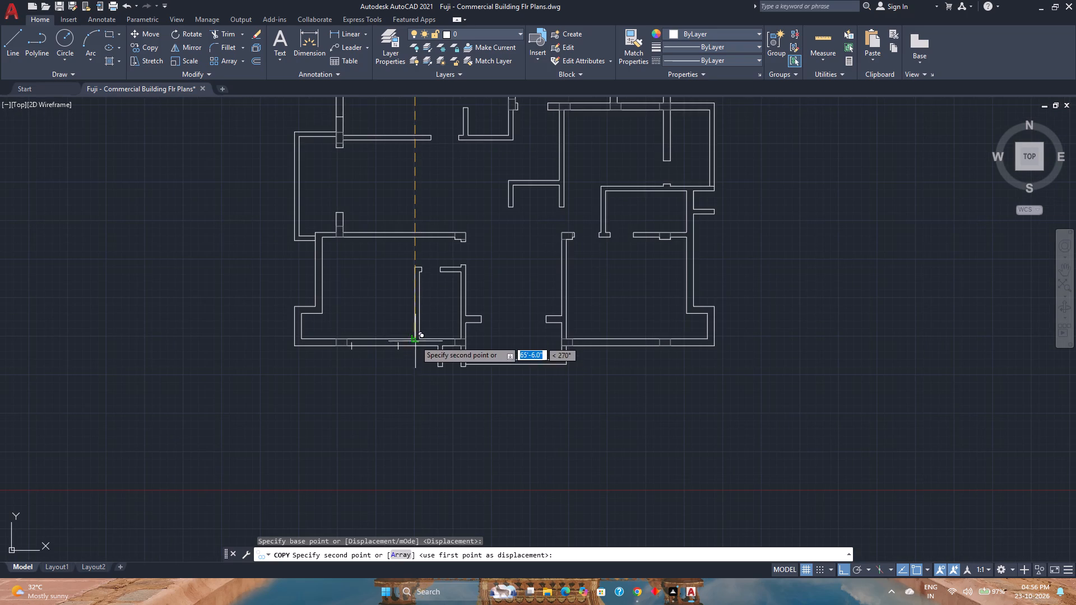
pyautogui.scroll(3, 415, 341)
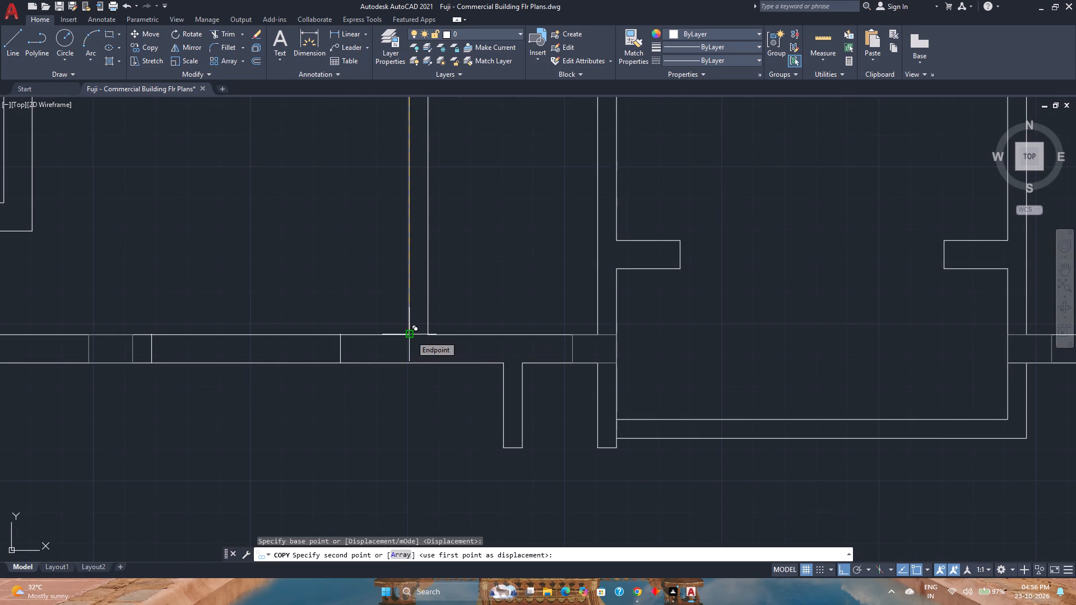
pyautogui.click(411, 336)
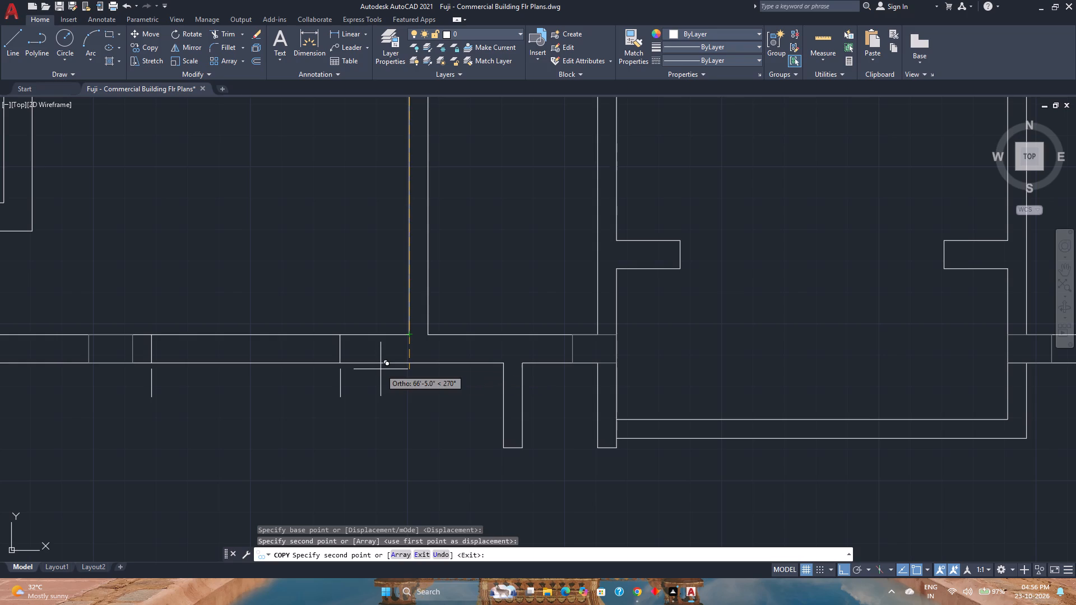
pyautogui.press('Escape')
# Trim both bottom exterior wall lines between the copied marks to open the gap in the lower-left room.
pyautogui.scroll(-2, 381, 369)
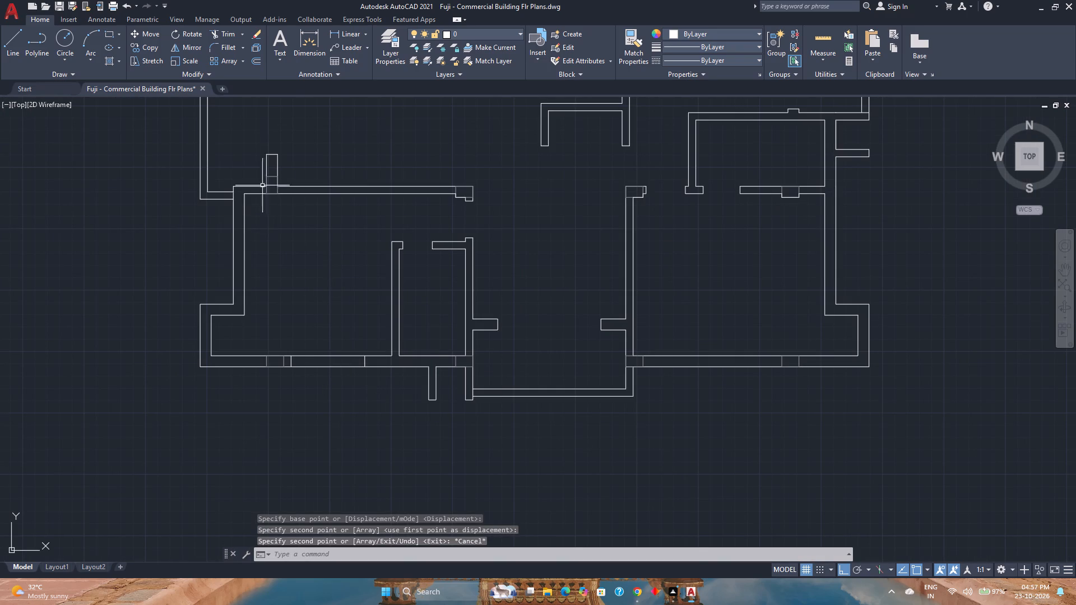
pyautogui.click(227, 35)
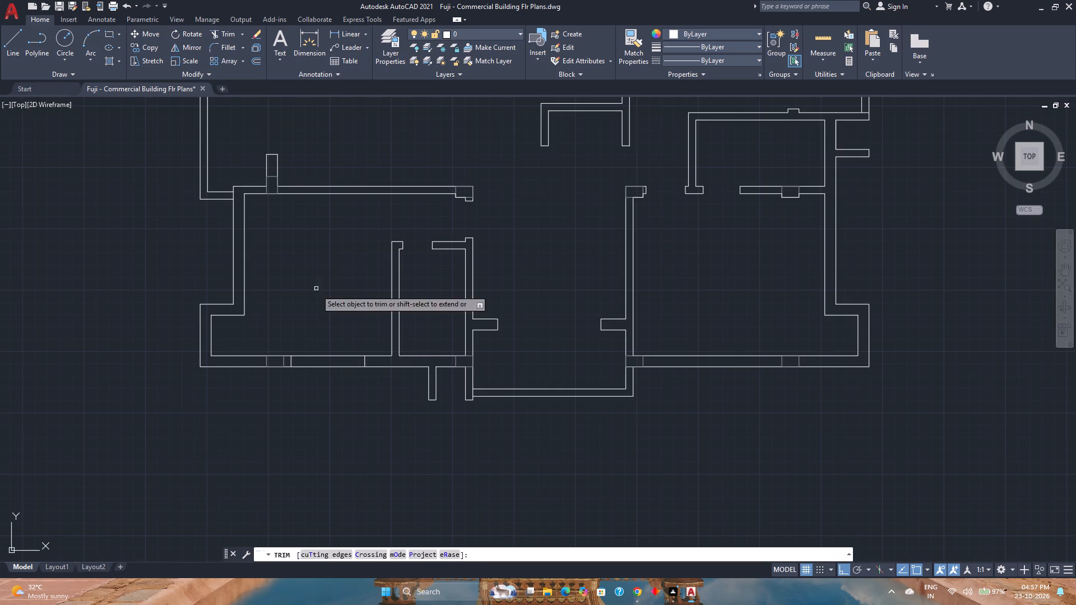
pyautogui.click(330, 380)
pyautogui.click(326, 338)
pyautogui.scroll(-2, 320, 336)
pyautogui.moveTo(320, 336); pyautogui.dragTo(346, 374, button='middle')
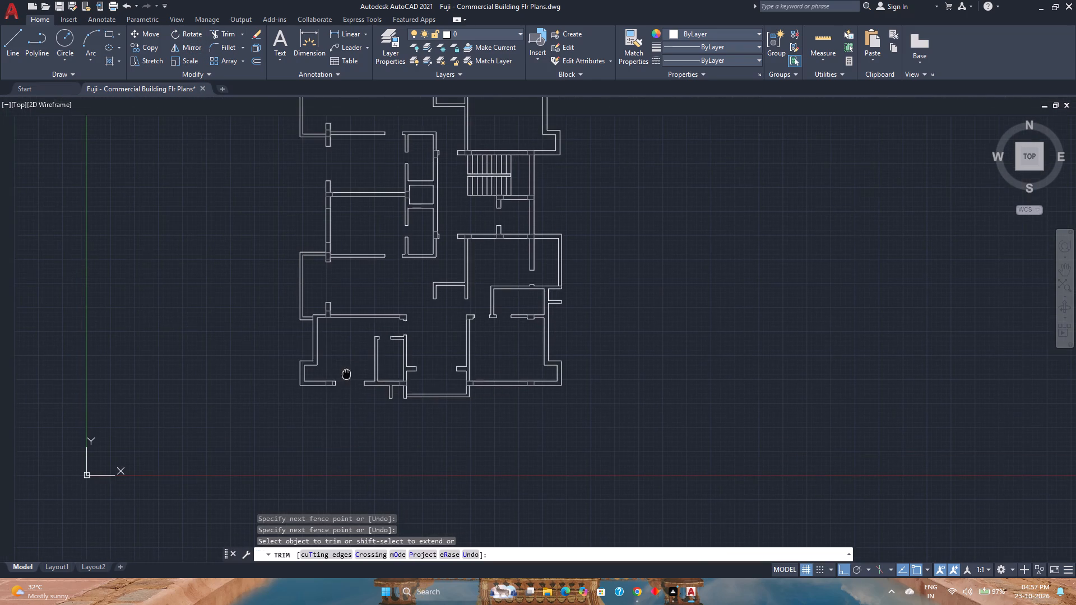
pyautogui.moveTo(346, 374); pyautogui.dragTo(347, 375, button='middle')
pyautogui.rightClick(236, 333)
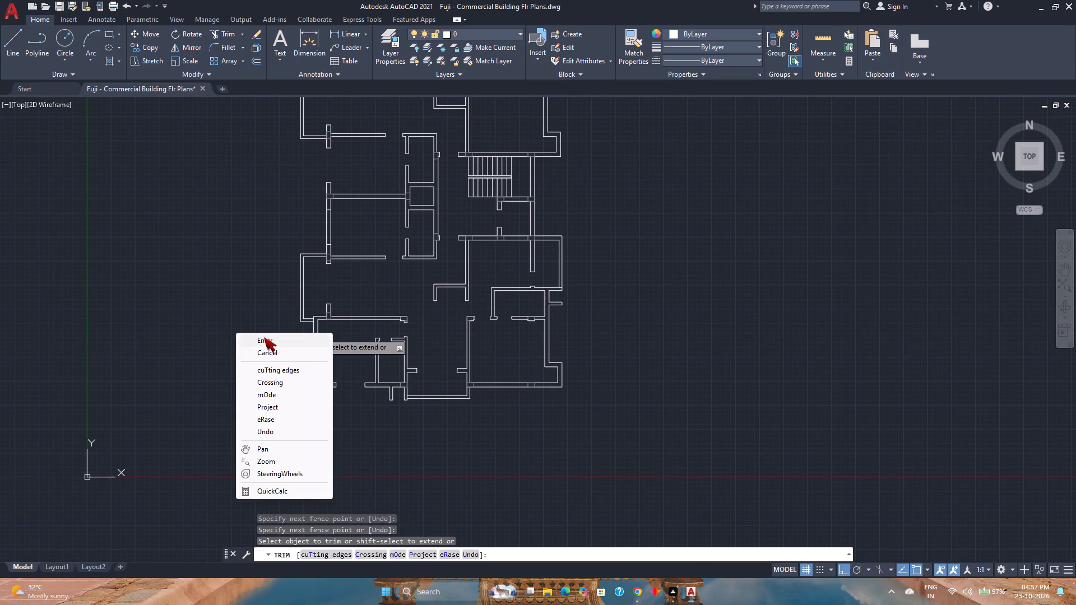
pyautogui.click(264, 337)
# Copy both opening marks from the upper-left room's left side wall down to the lower-left room's matching wall, using the wall corners as reference.
pyautogui.scroll(-1, 266, 338)
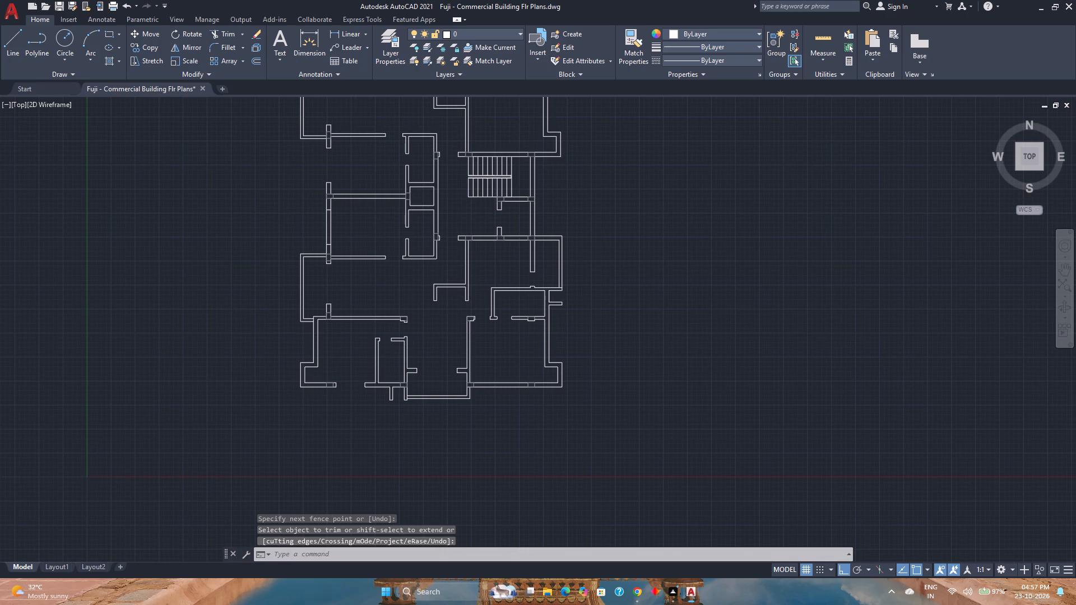
pyautogui.moveTo(267, 339); pyautogui.dragTo(299, 388, button='middle')
pyautogui.middleClick(299, 388)
pyautogui.scroll(3, 340, 209)
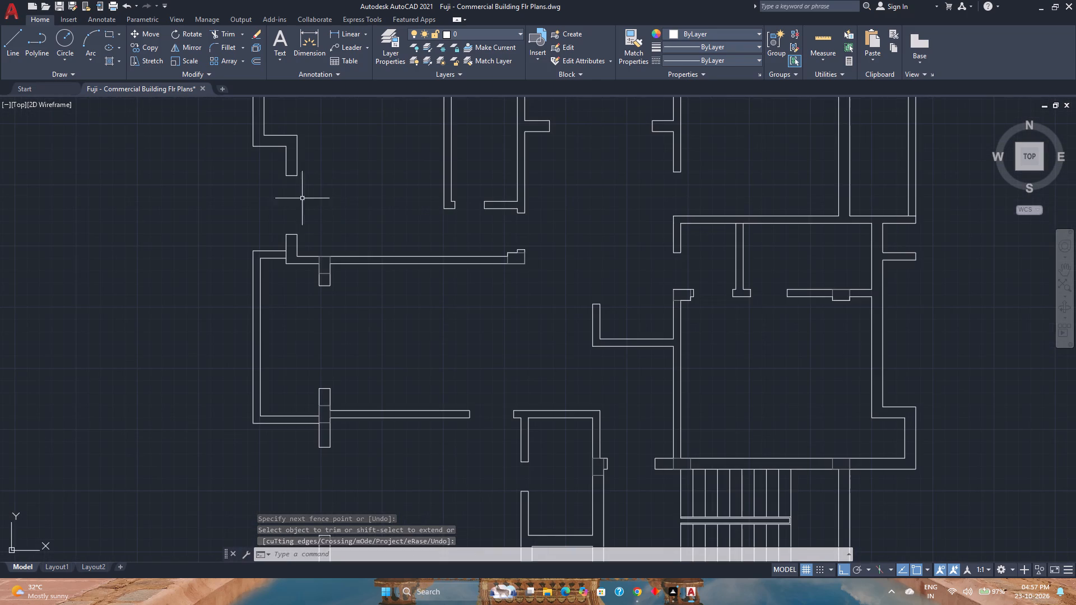
pyautogui.click(293, 175)
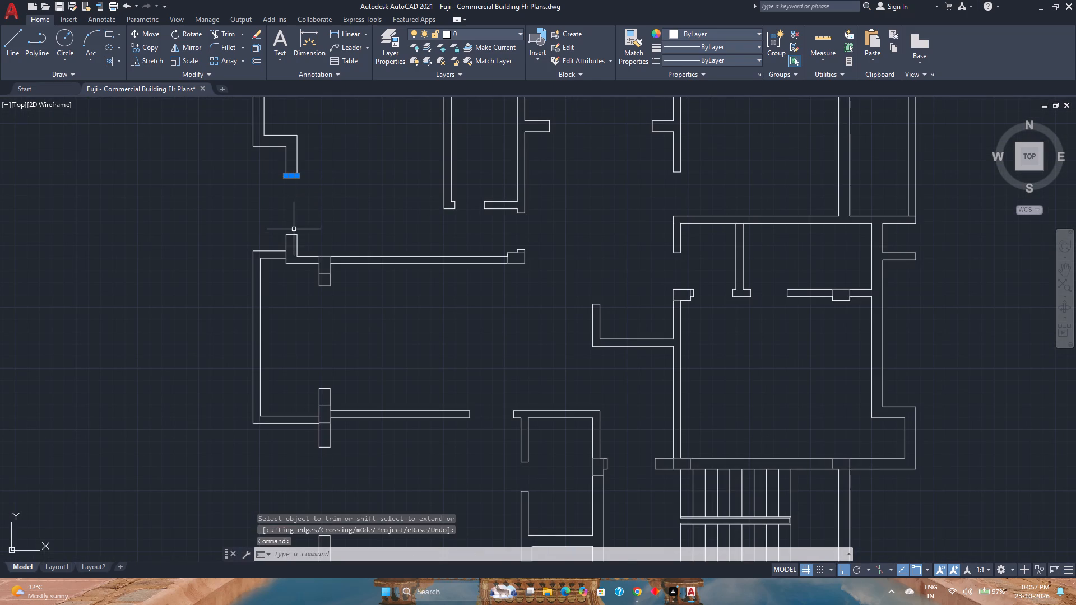
pyautogui.click(293, 234)
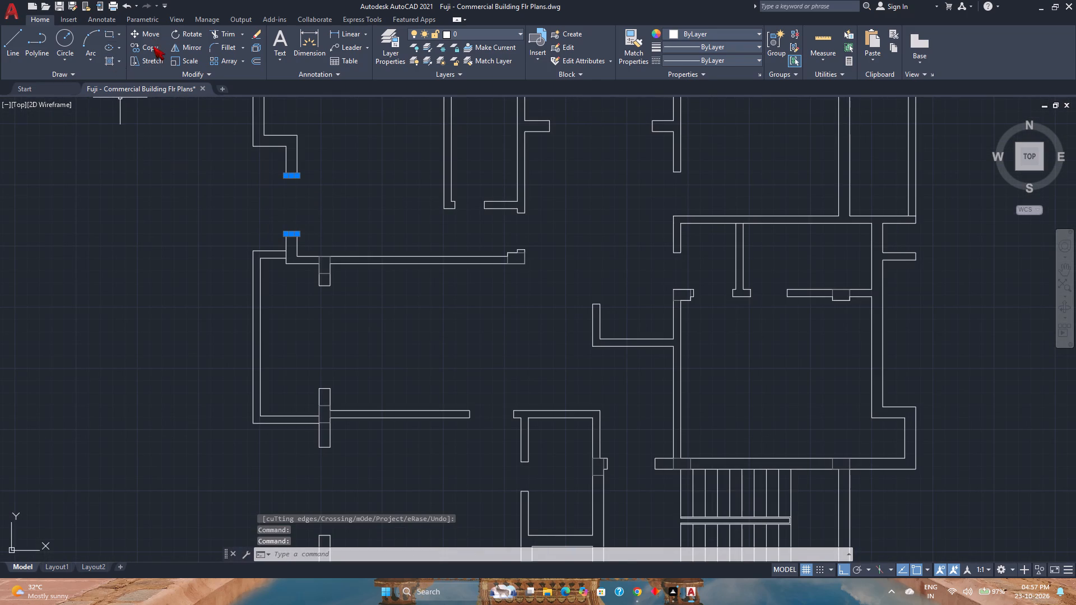
pyautogui.click(152, 48)
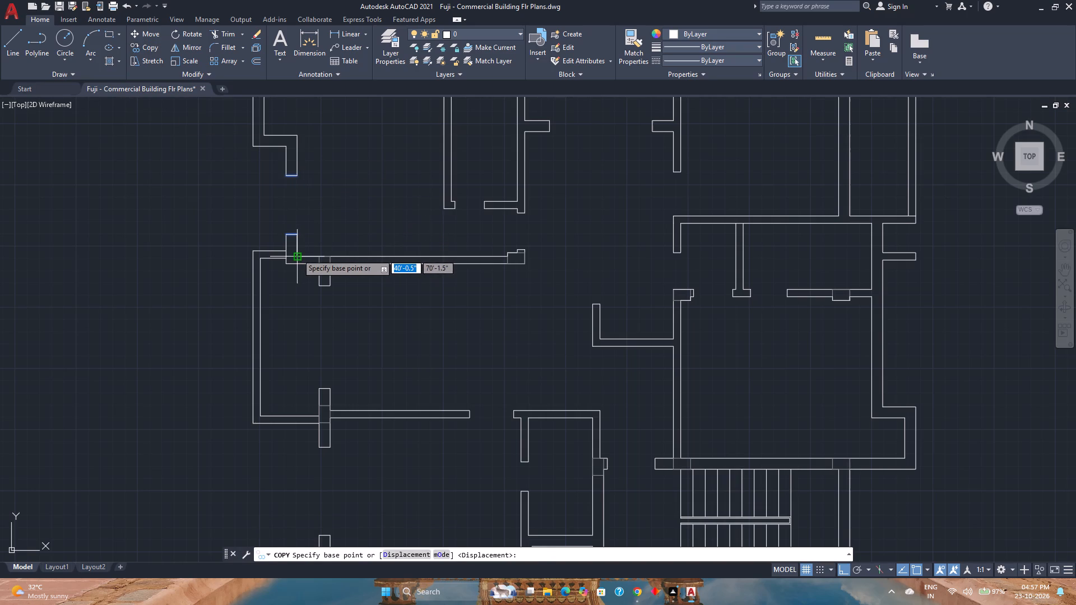
pyautogui.click(297, 254)
pyautogui.scroll(-4, 297, 254)
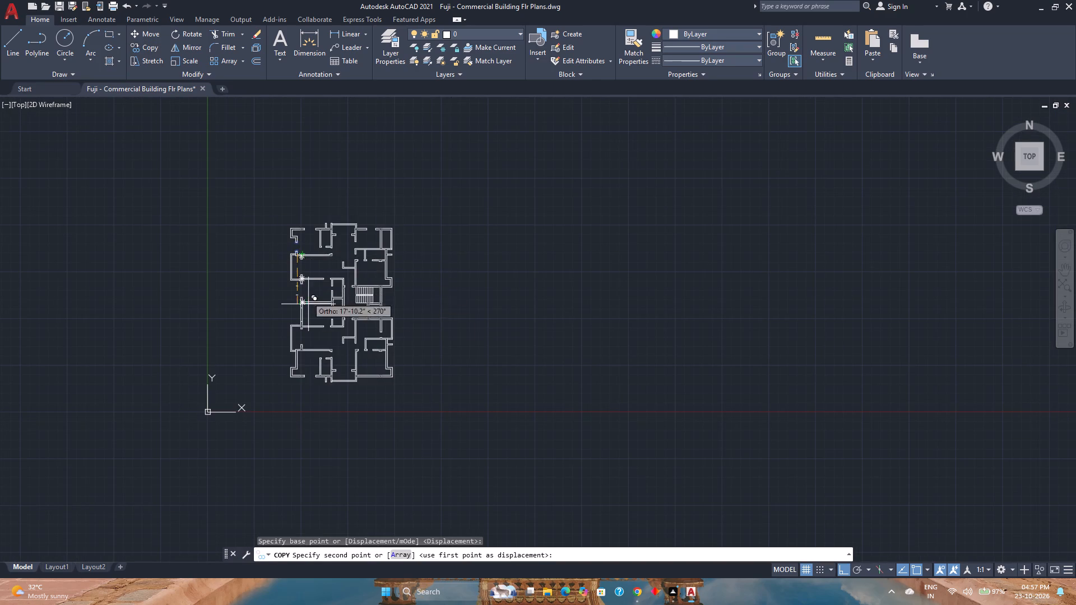
pyautogui.scroll(4, 301, 361)
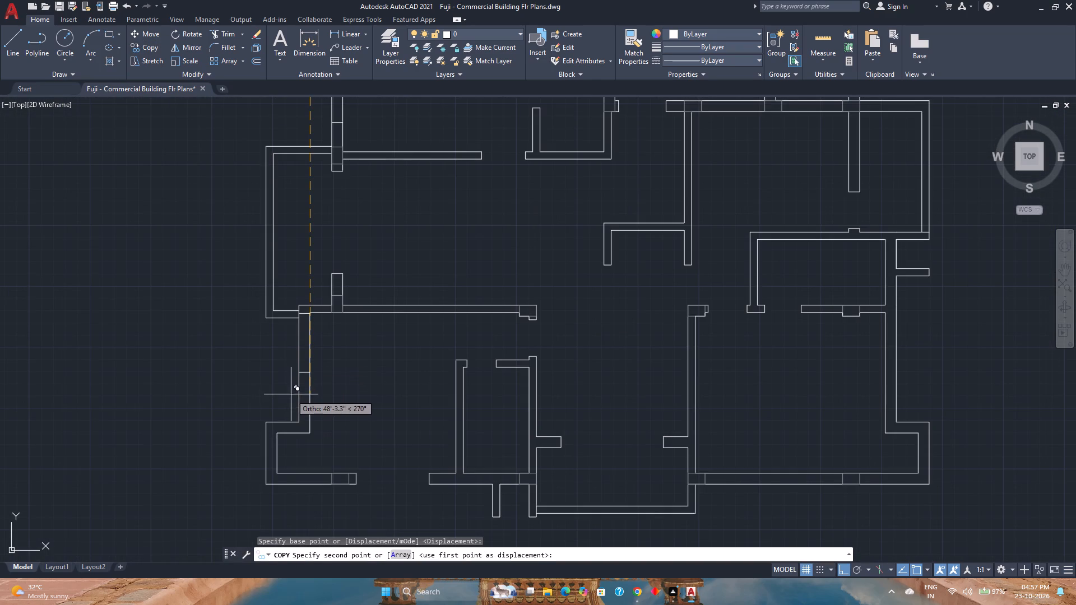
pyautogui.scroll(2, 296, 422)
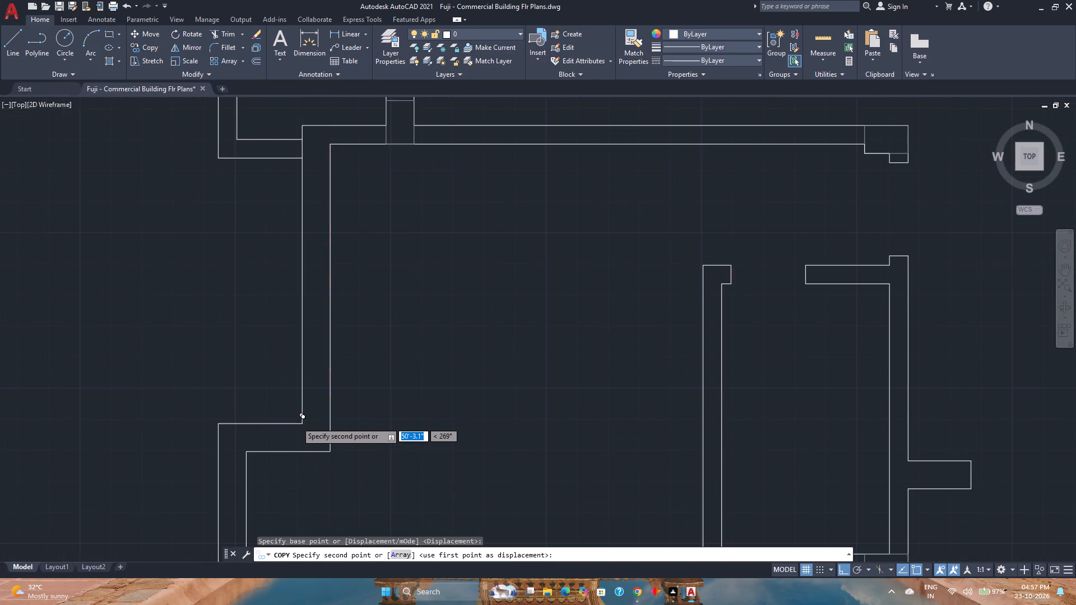
pyautogui.click(328, 424)
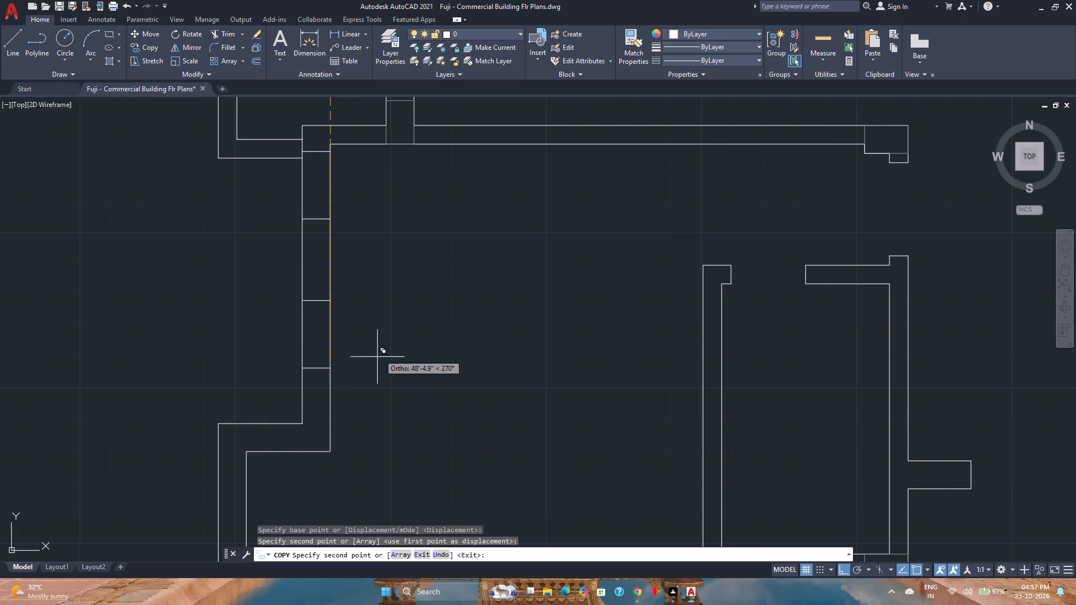
pyautogui.rightClick(396, 313)
pyautogui.click(412, 321)
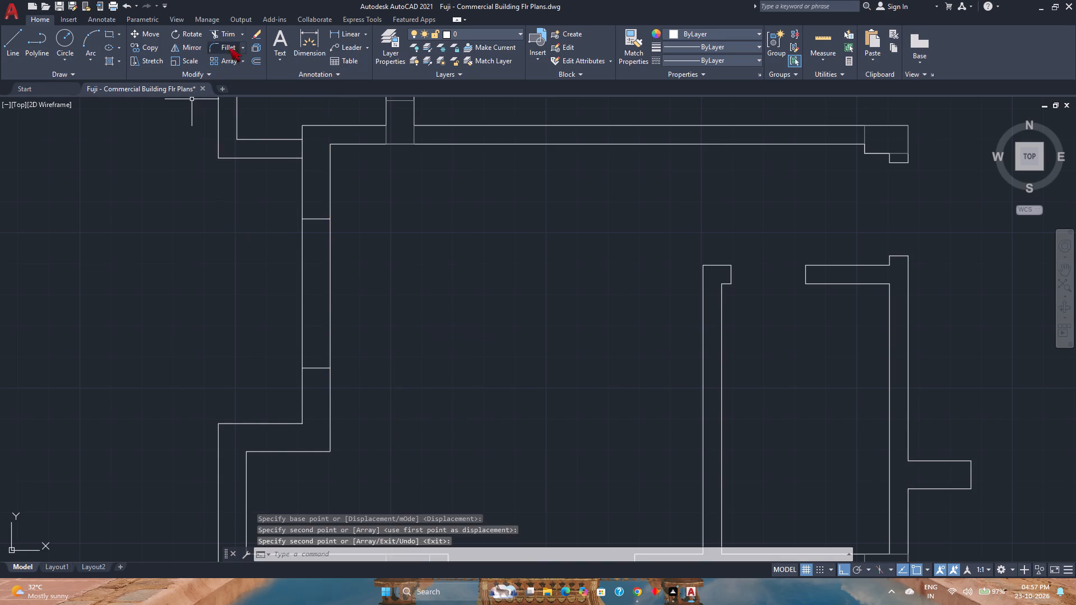
# Trim both left side wall lines between the copied marks to open the gap in the lower-left room.
pyautogui.click(225, 30)
pyautogui.click(390, 280)
pyautogui.click(235, 294)
pyautogui.rightClick(235, 294)
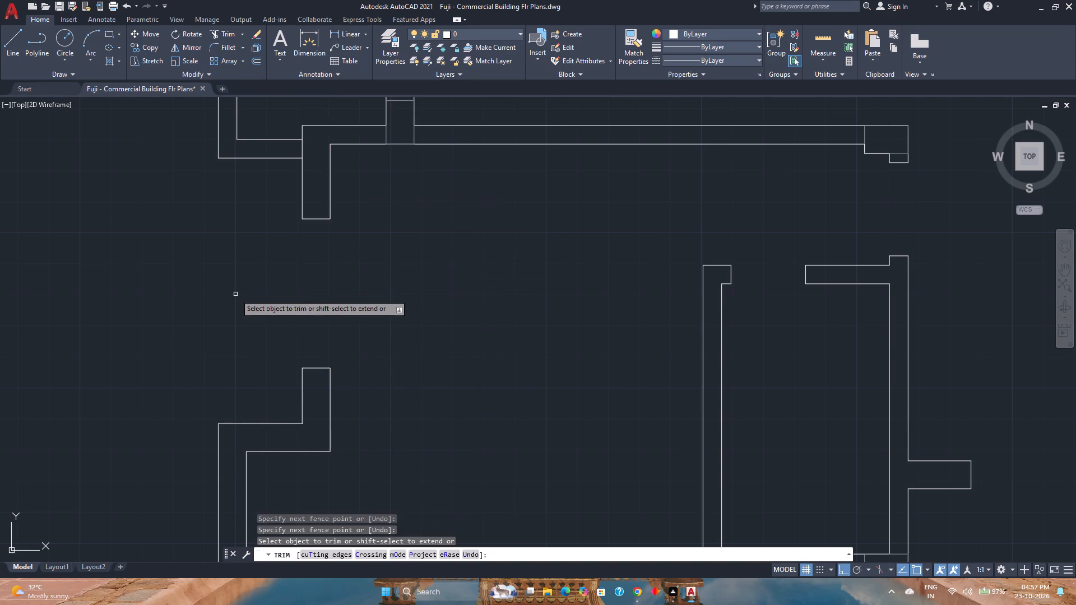
pyautogui.click(251, 302)
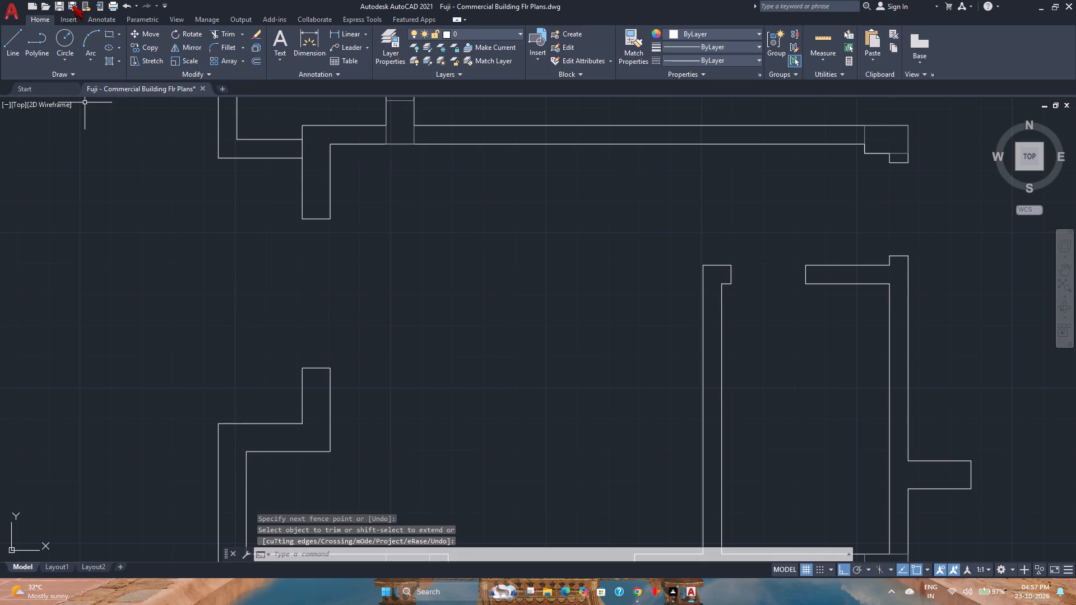
# Save the drawing.
pyautogui.click(59, 7)
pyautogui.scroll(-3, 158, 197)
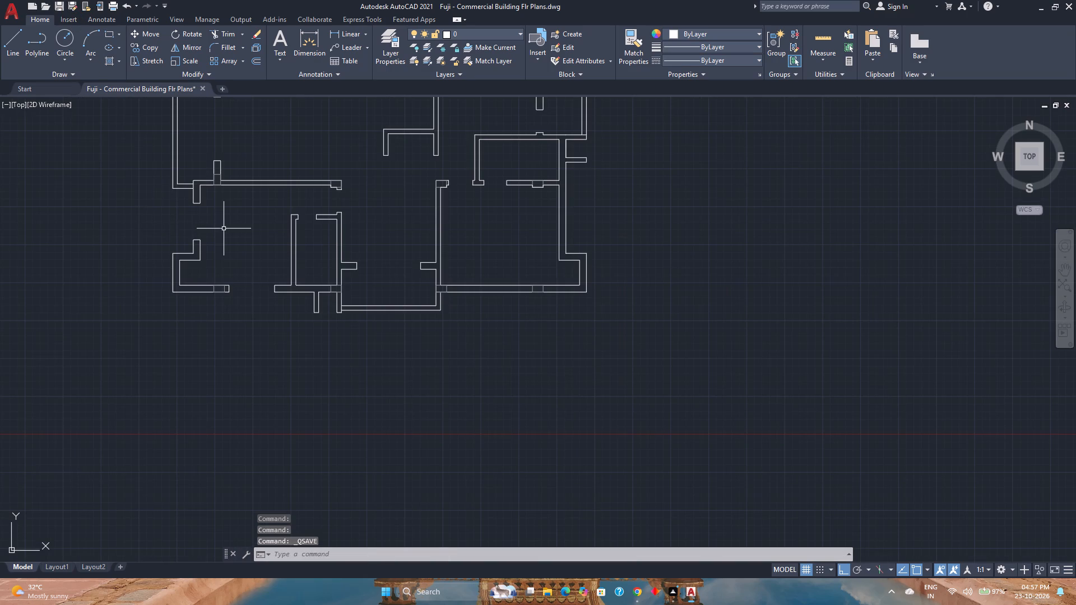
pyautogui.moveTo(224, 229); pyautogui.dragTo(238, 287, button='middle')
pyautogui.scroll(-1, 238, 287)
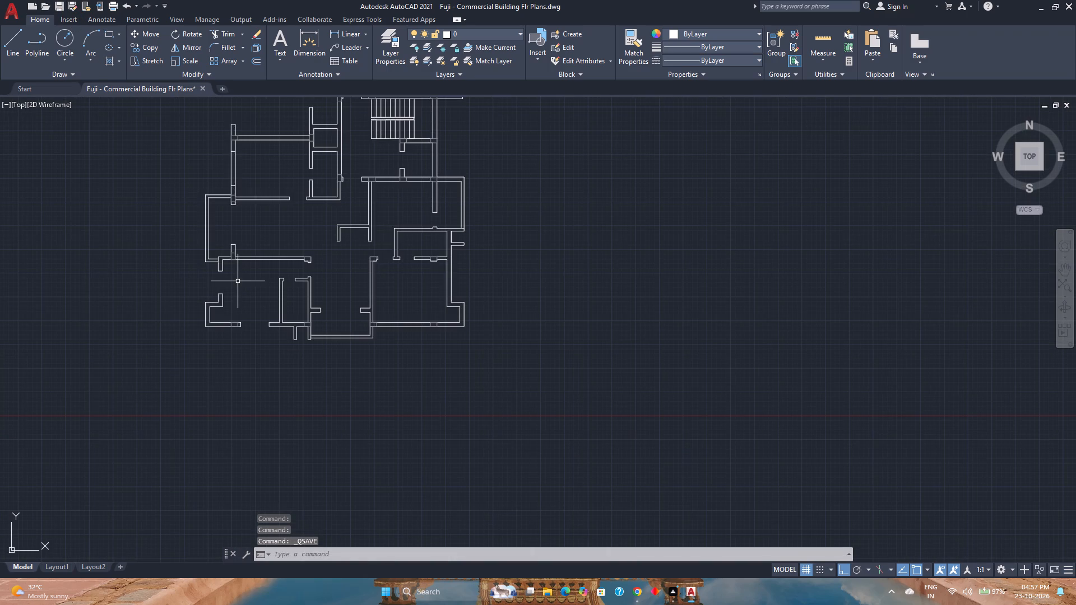
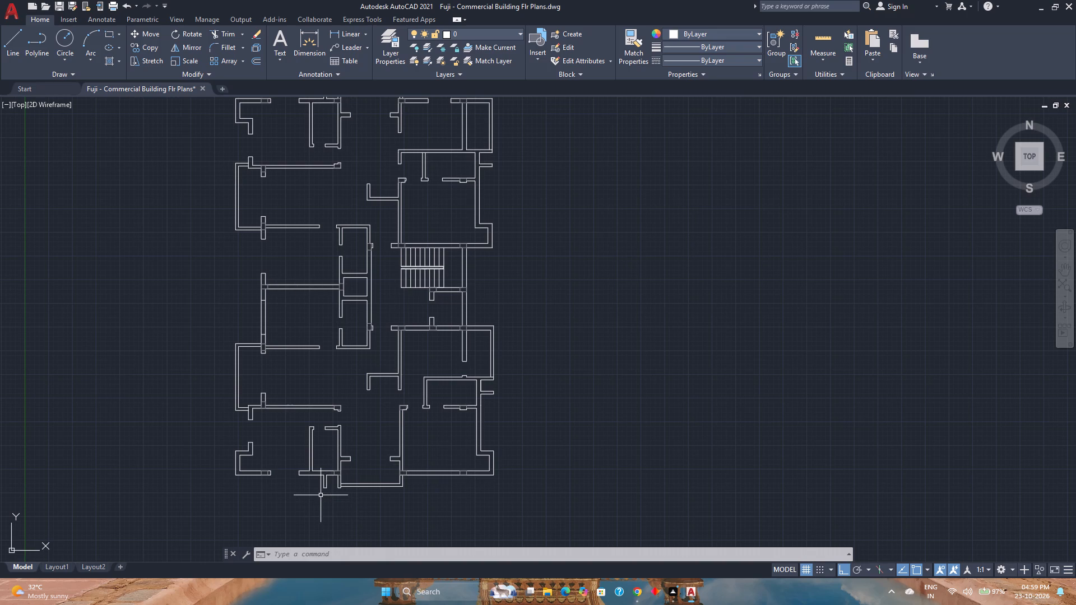
# Mirror the lower-left room's four opening end lines about a vertical axis midway between the building's outer bottom corners, keeping the originals.
pyautogui.scroll(4, 277, 491)
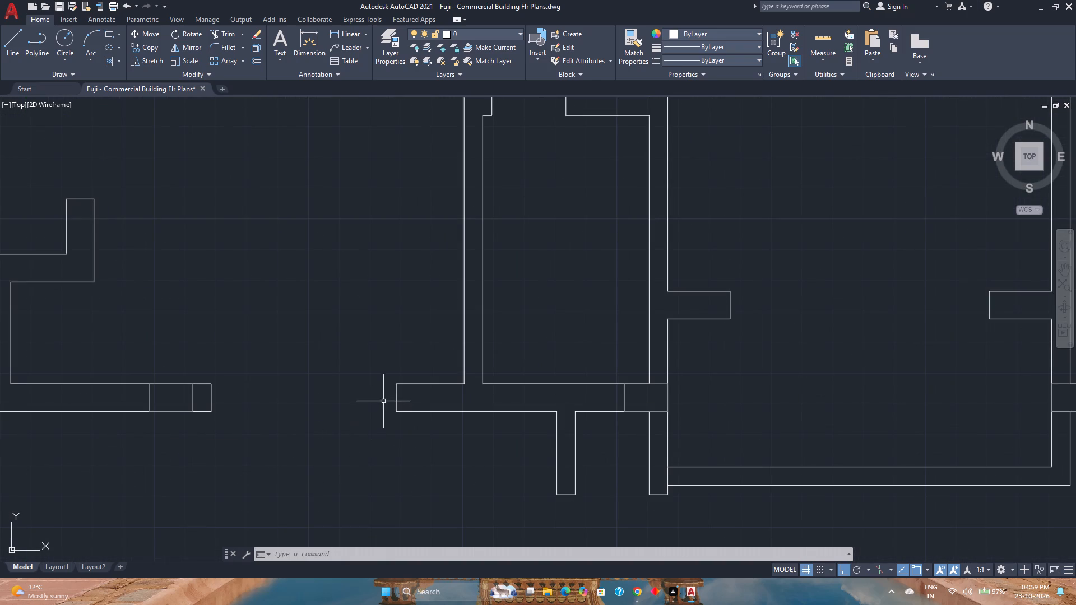
pyautogui.click(398, 402)
pyautogui.click(208, 398)
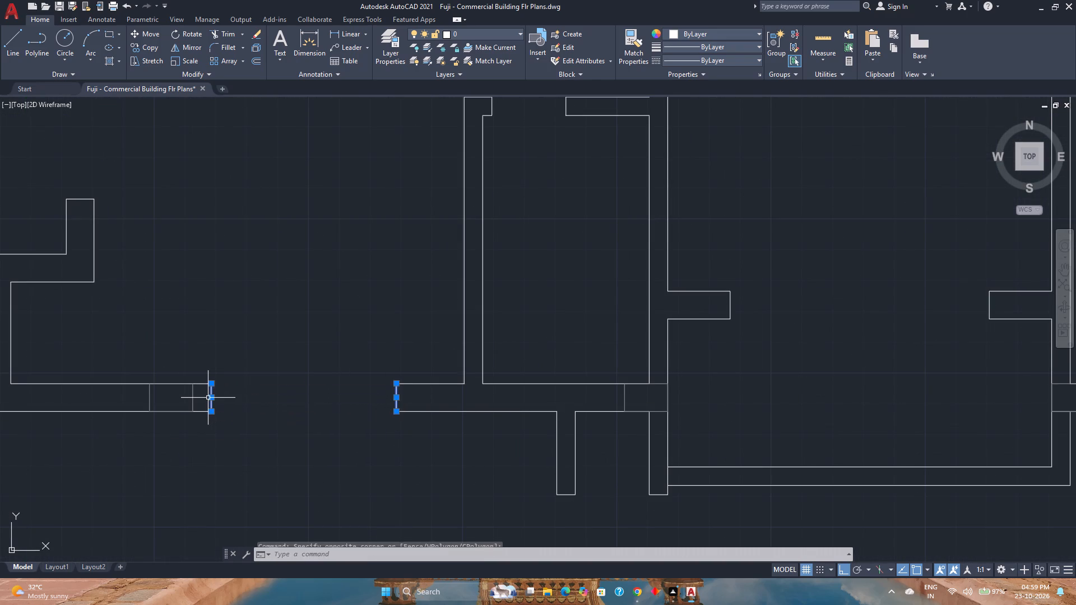
pyautogui.scroll(-2, 208, 398)
pyautogui.scroll(2, 151, 330)
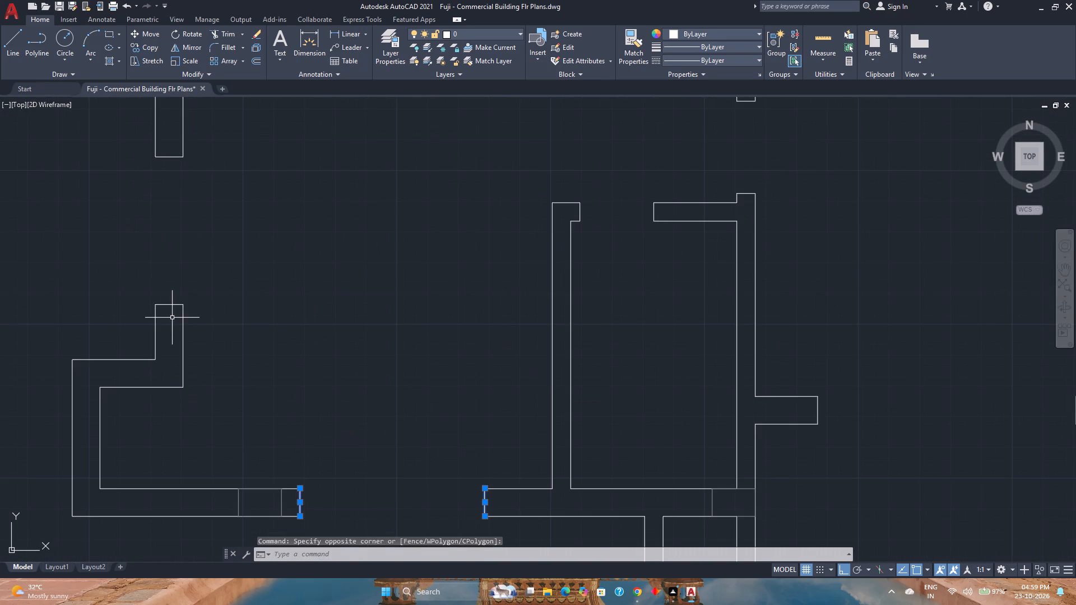
pyautogui.click(173, 315)
pyautogui.click(166, 153)
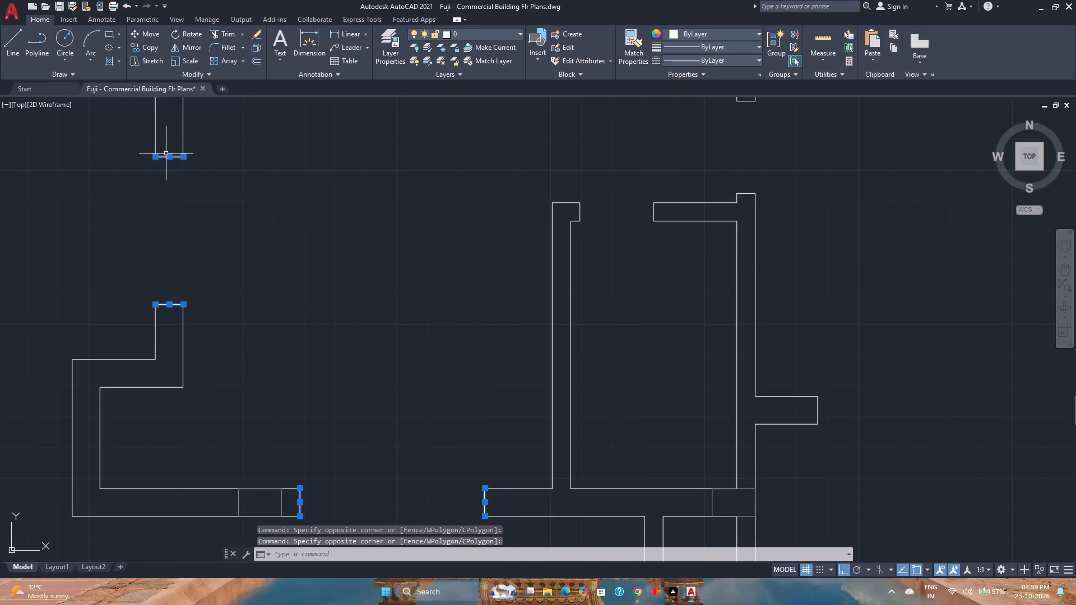
pyautogui.scroll(-1, 178, 215)
pyautogui.scroll(-2, 219, 255)
pyautogui.moveTo(285, 151); pyautogui.dragTo(284, 203, button='middle')
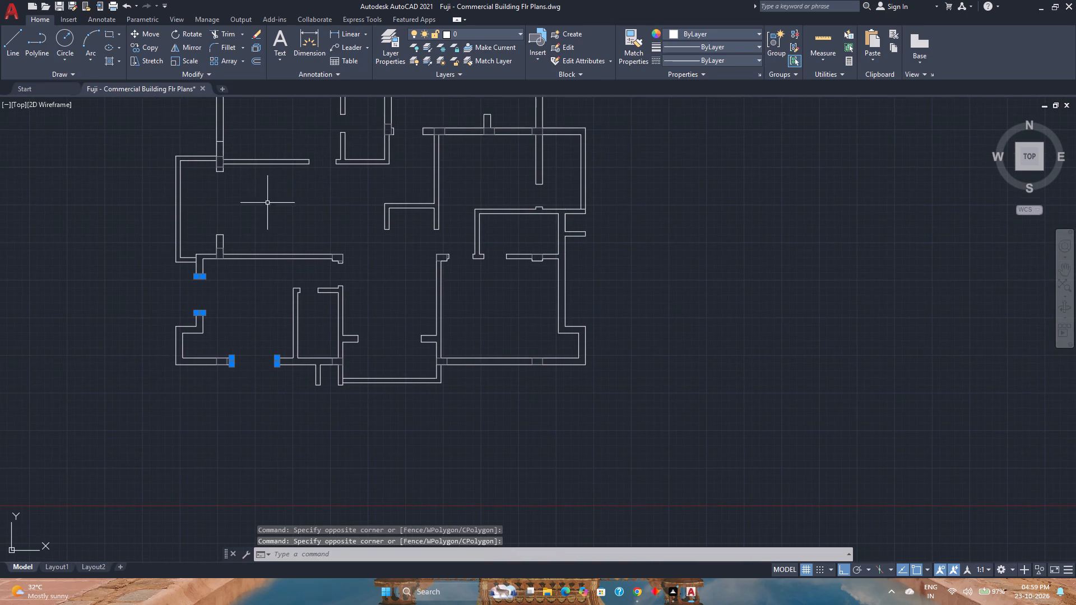
pyautogui.click(185, 48)
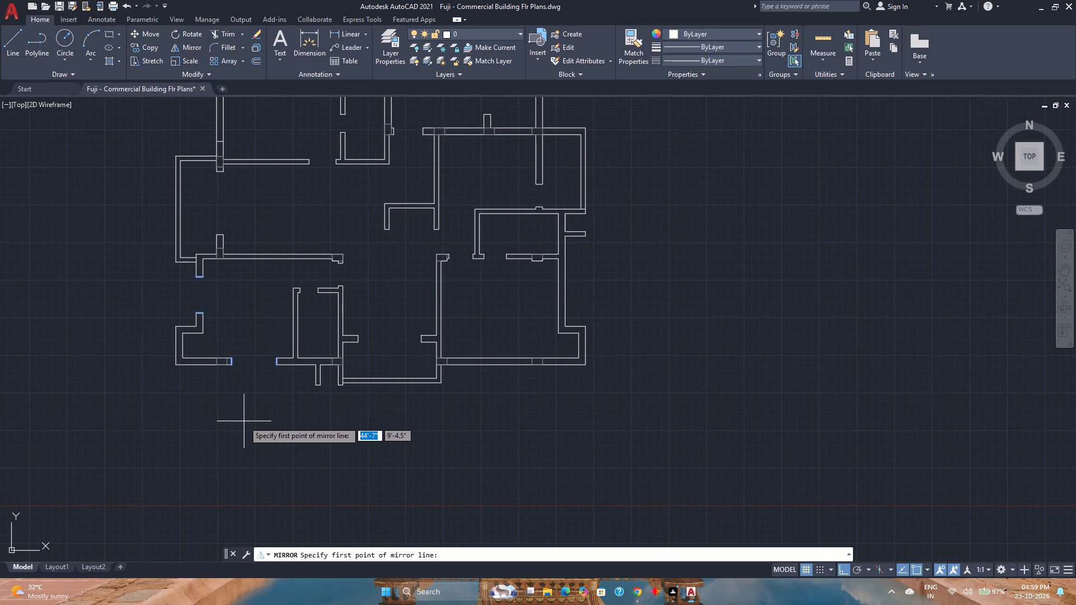
pyautogui.press('m')
pyautogui.write('2p')
pyautogui.press('Return')
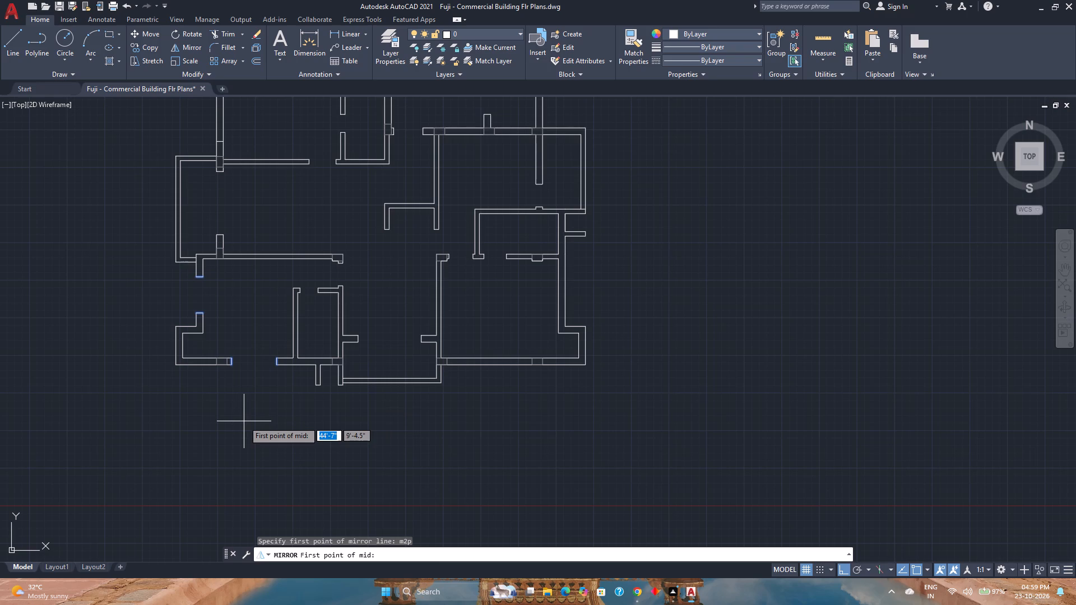
pyautogui.click(585, 367)
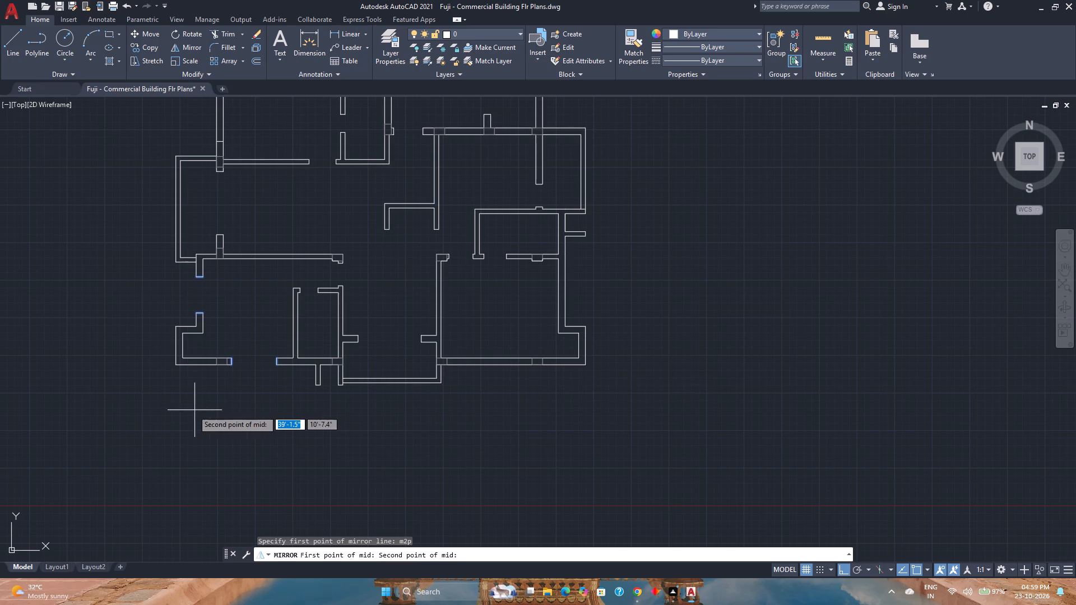
pyautogui.click(175, 366)
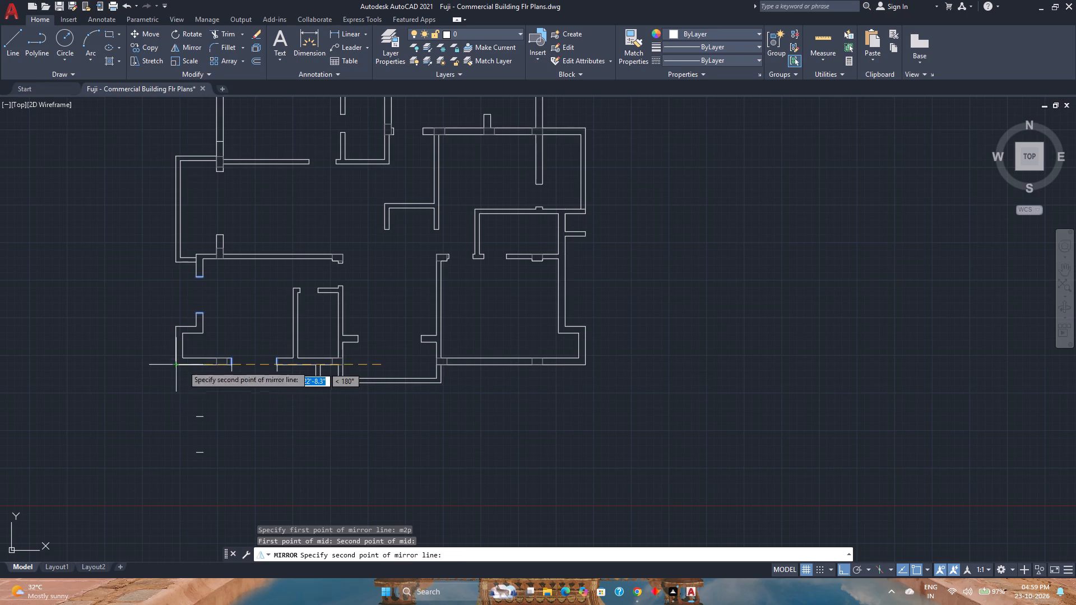
pyautogui.click(381, 254)
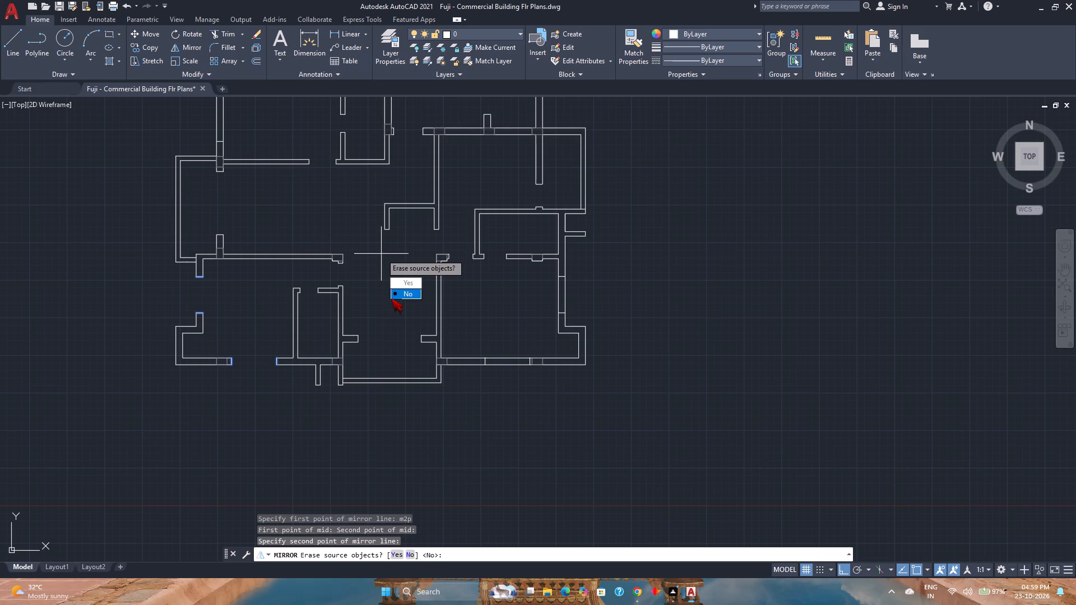
pyautogui.moveTo(396, 295); pyautogui.dragTo(381, 254)
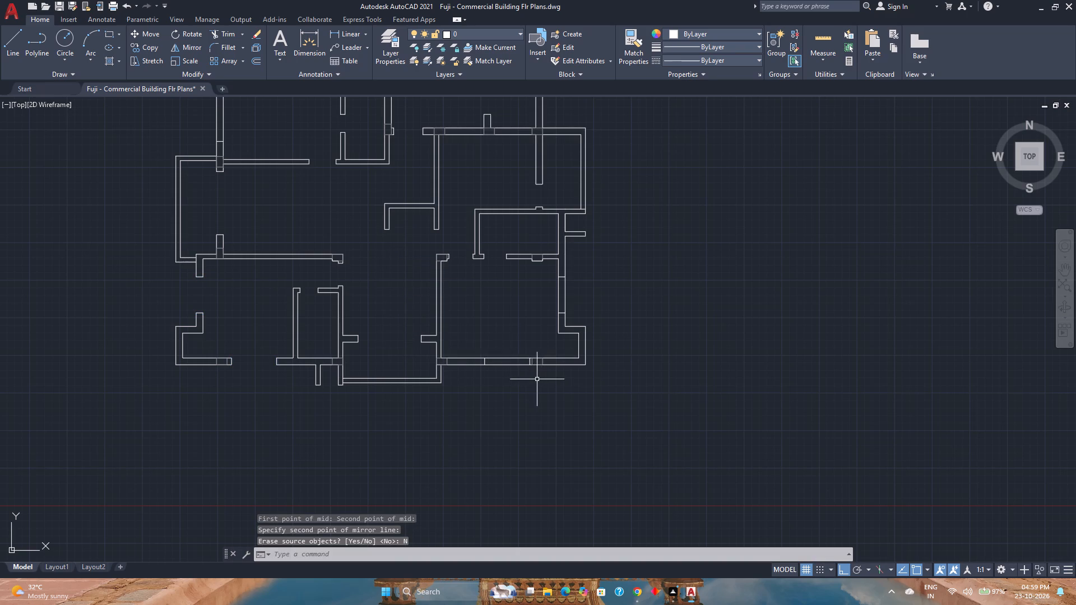
# Measure the spacing between the mirrored opening mark and the adjacent column edge in the lower-right room's bottom wall.
pyautogui.scroll(3, 533, 374)
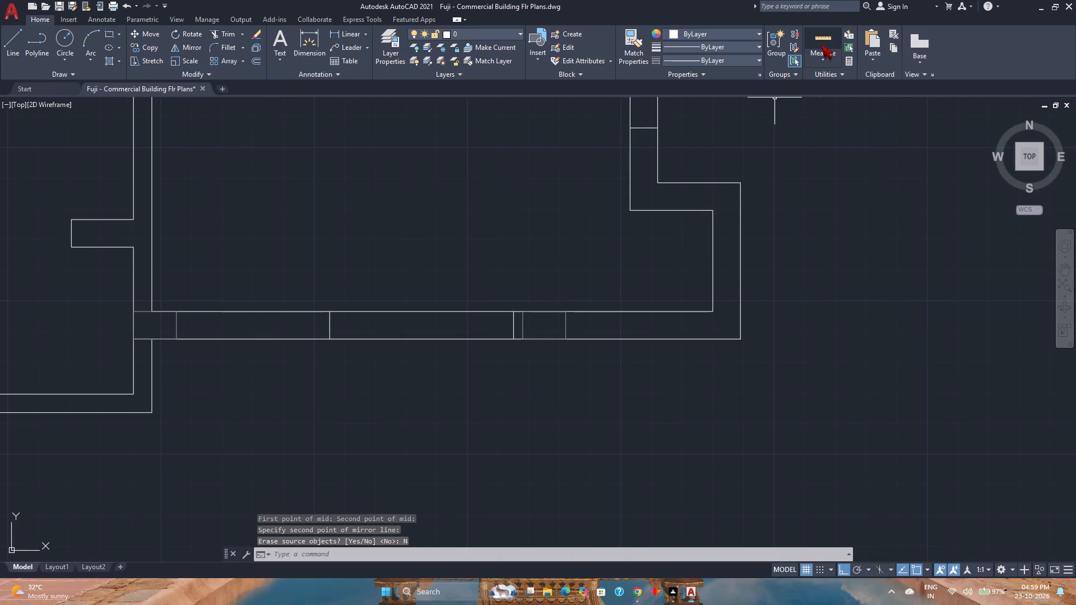
pyautogui.click(821, 45)
pyautogui.scroll(2, 527, 336)
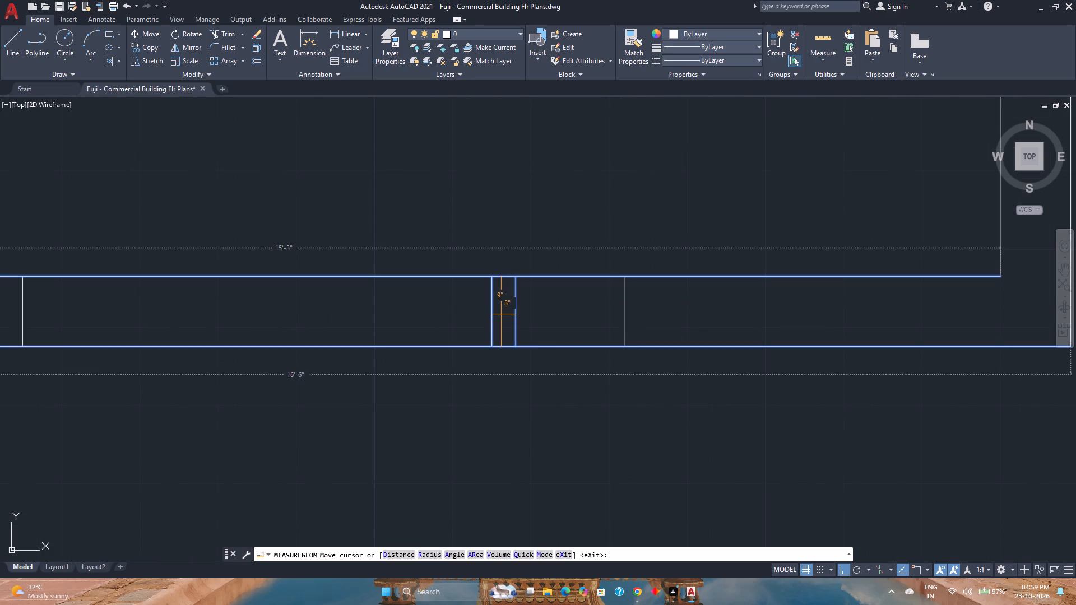
pyautogui.rightClick(452, 432)
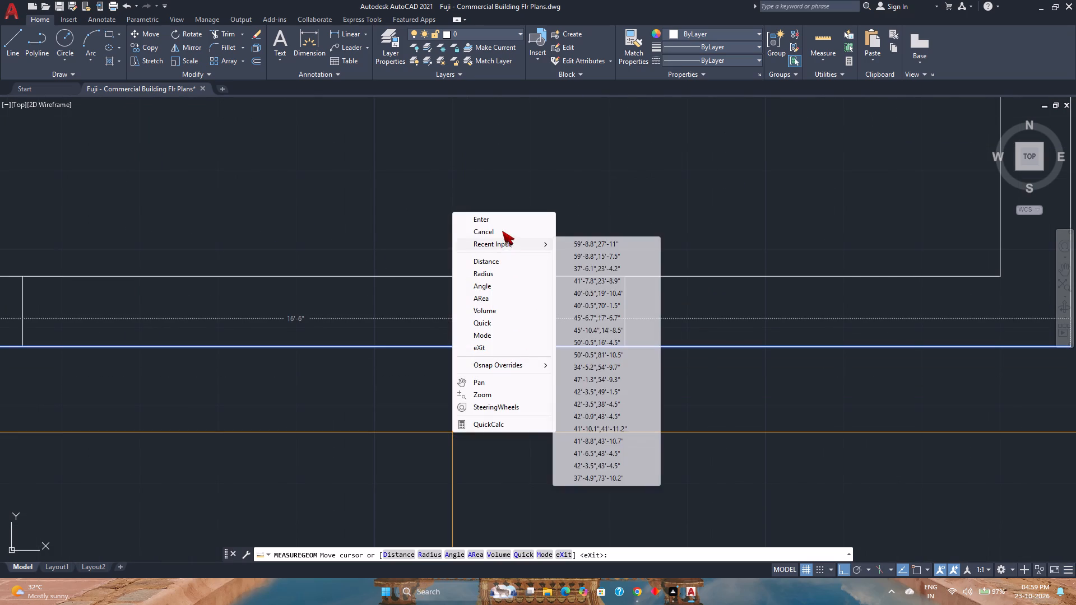
pyautogui.click(502, 223)
# Trim the bottom and right exterior wall lines between the mirrored marks to open both gaps in the lower-right room.
pyautogui.scroll(-4, 466, 337)
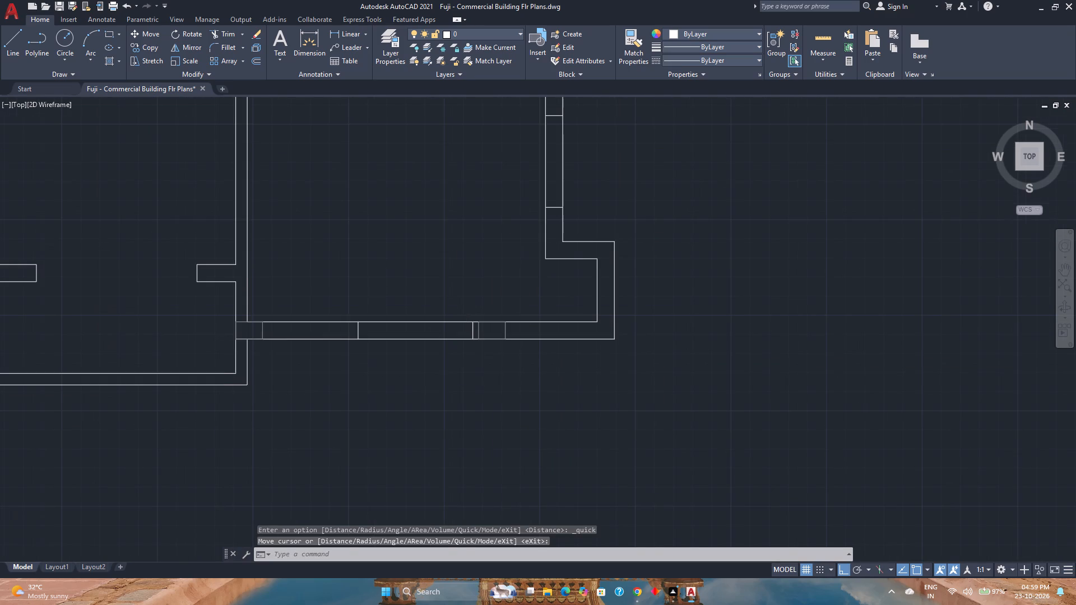
pyautogui.scroll(-1, 479, 377)
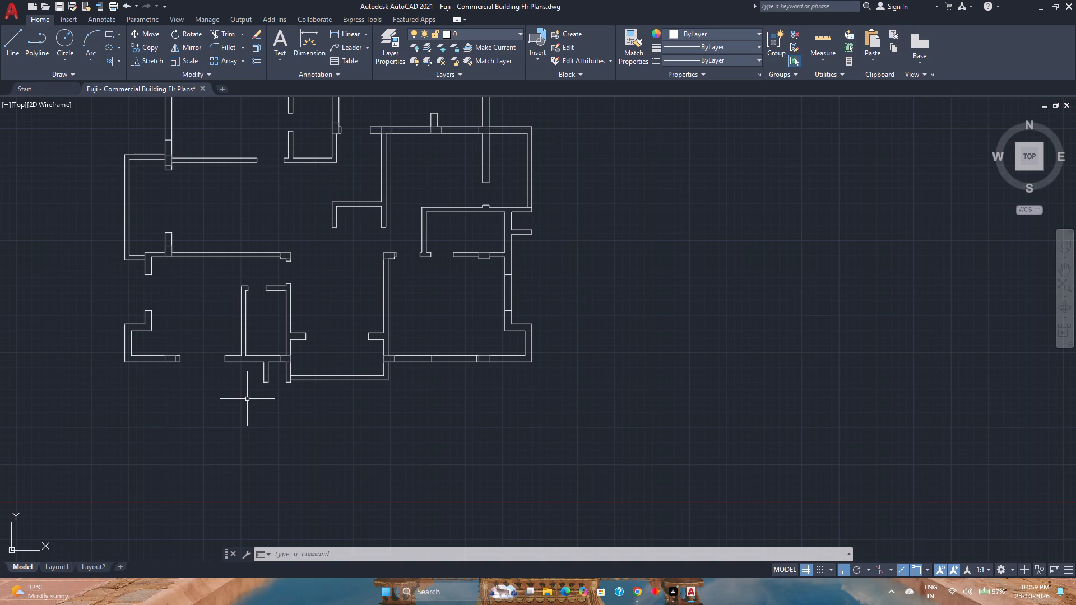
pyautogui.click(230, 32)
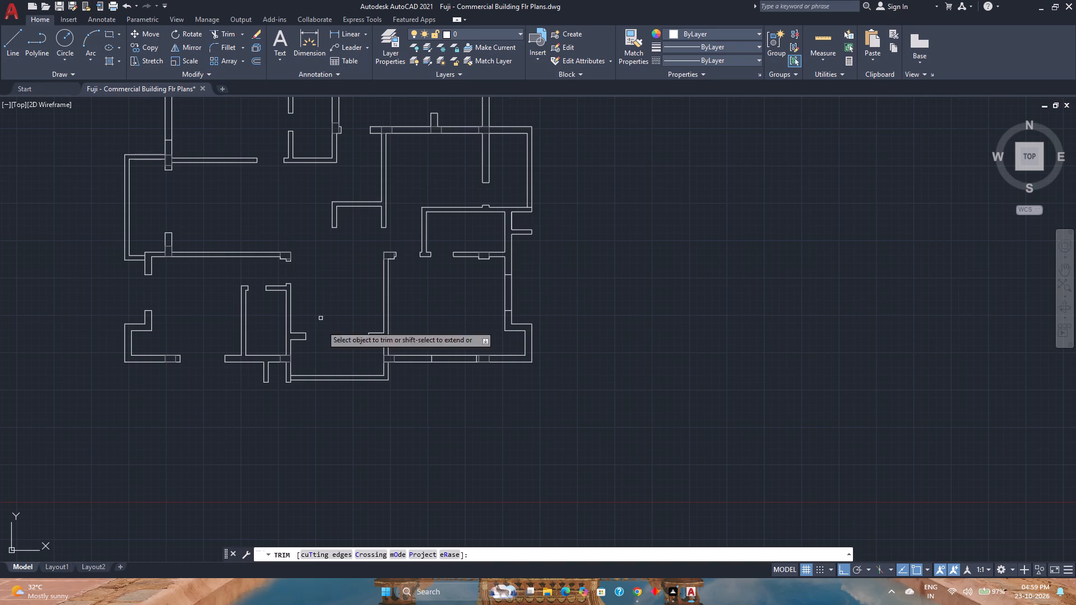
pyautogui.click(456, 346)
pyautogui.click(454, 379)
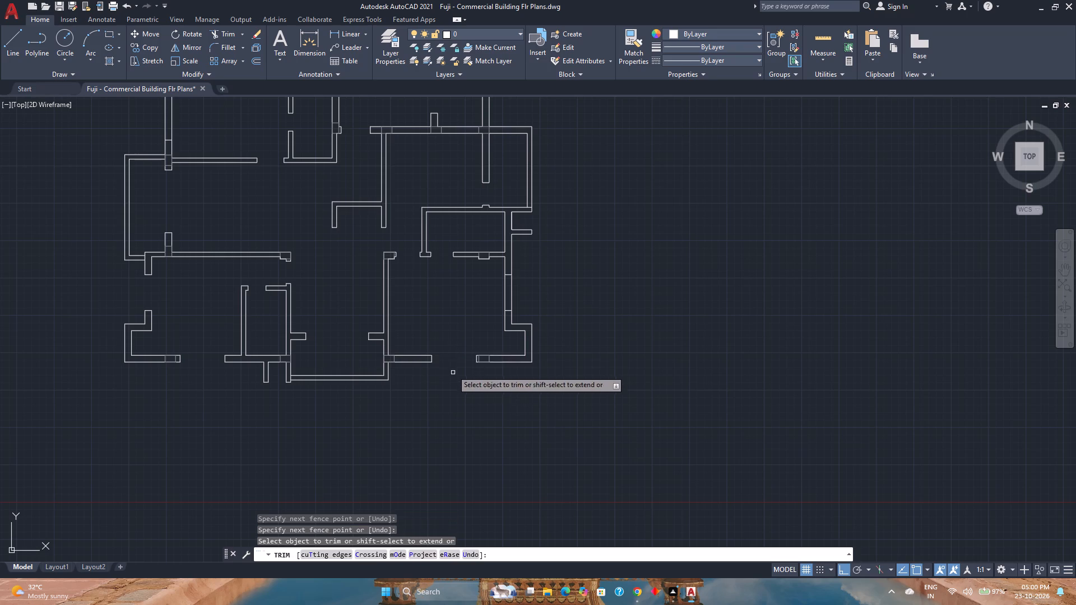
pyautogui.click(476, 289)
pyautogui.click(519, 286)
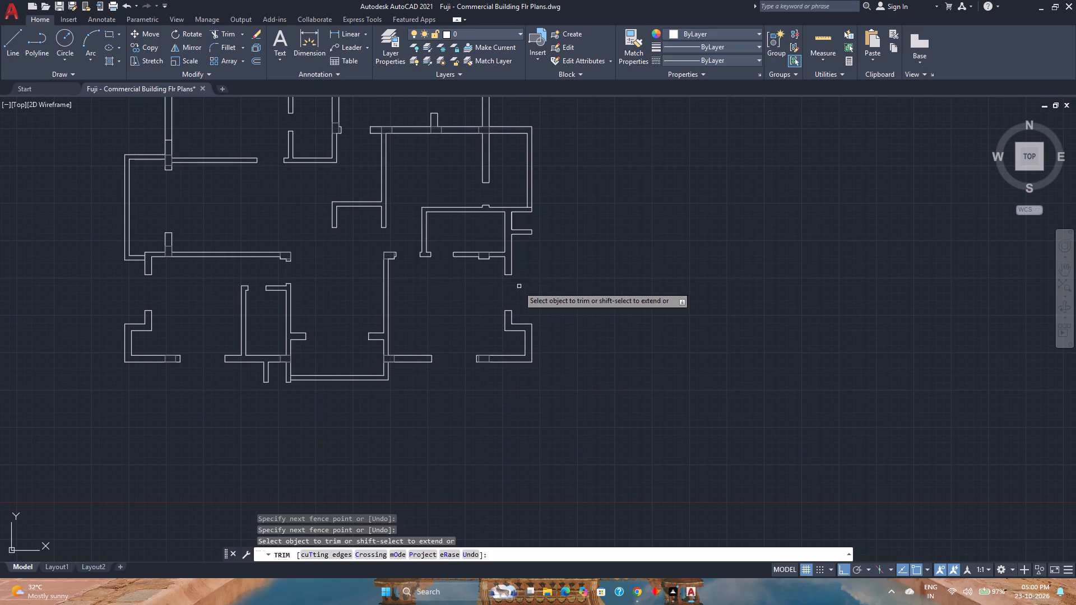
pyautogui.rightClick(426, 320)
pyautogui.click(451, 331)
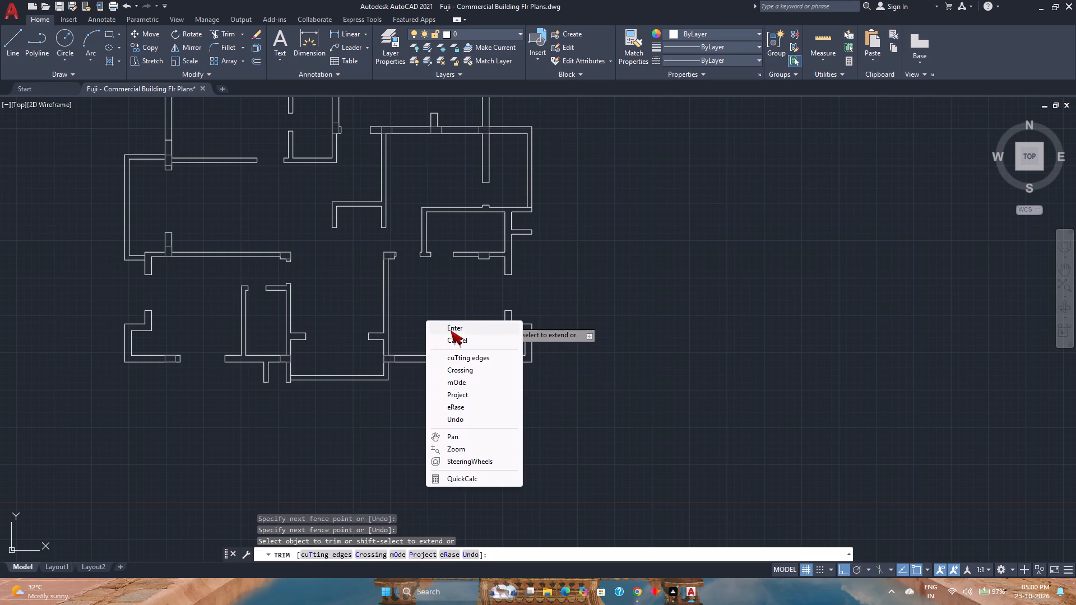
# Examine the whole floor plan and the lower-right rooms for walls that still need openings.
pyautogui.moveTo(451, 328); pyautogui.dragTo(462, 449, button='middle')
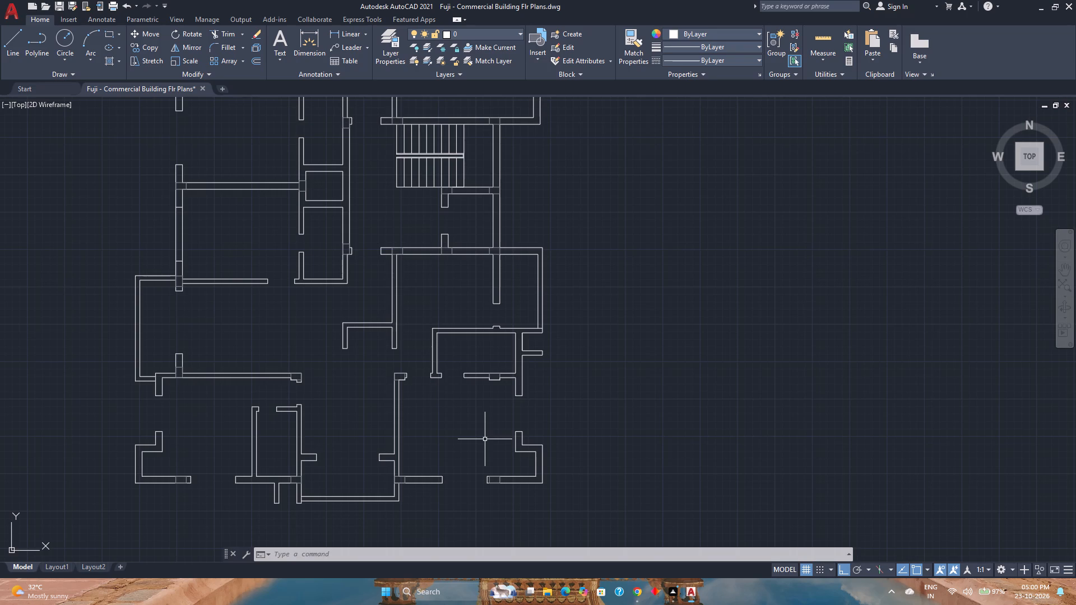
pyautogui.scroll(-2, 485, 439)
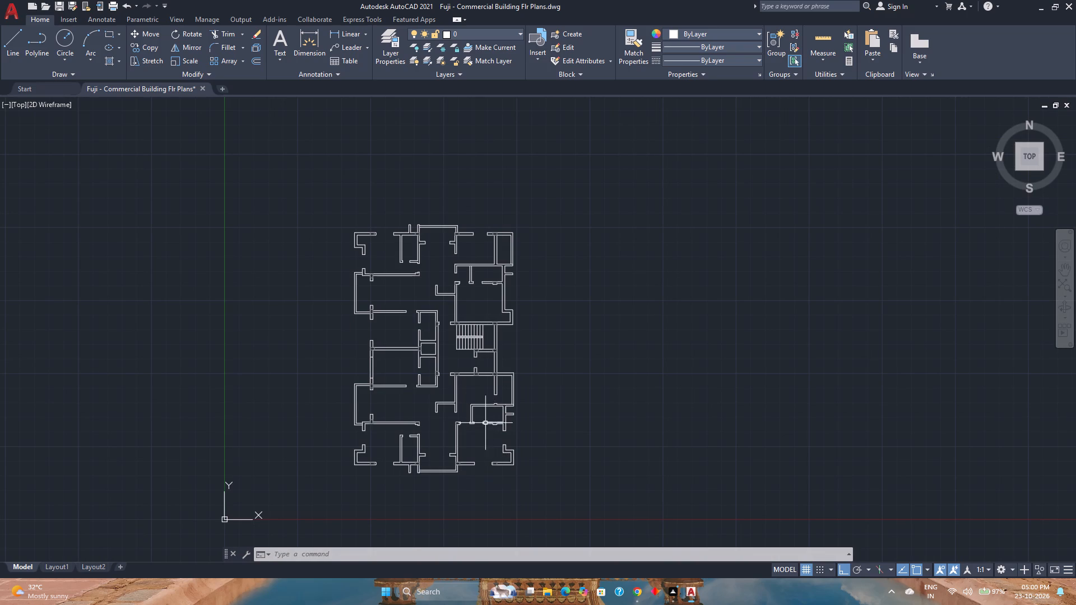
pyautogui.scroll(2, 485, 423)
pyautogui.scroll(-1, 485, 423)
pyautogui.scroll(1, 485, 423)
pyautogui.scroll(-2, 485, 423)
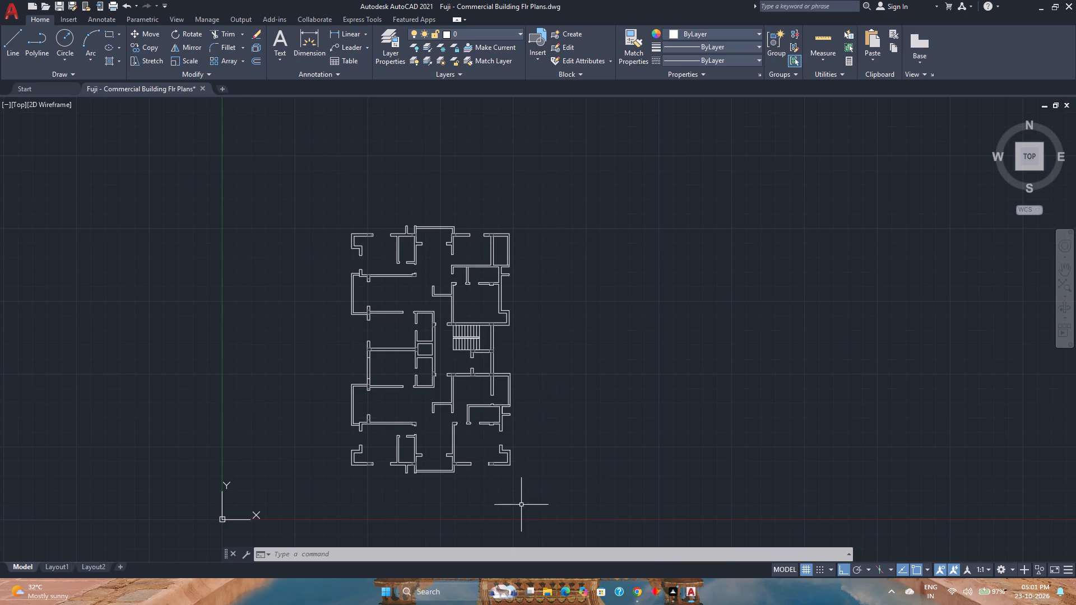
pyautogui.scroll(2, 514, 492)
pyautogui.scroll(-1, 514, 492)
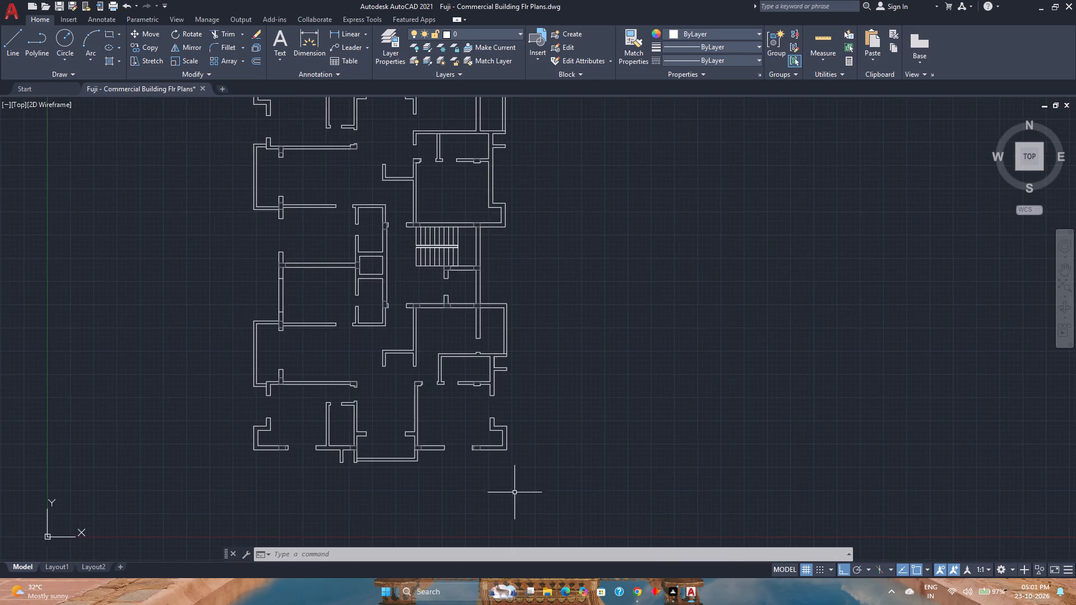
pyautogui.scroll(-1, 514, 492)
pyautogui.scroll(3, 512, 406)
pyautogui.moveTo(463, 546); pyautogui.dragTo(467, 436, button='middle')
pyautogui.middleClick(467, 436)
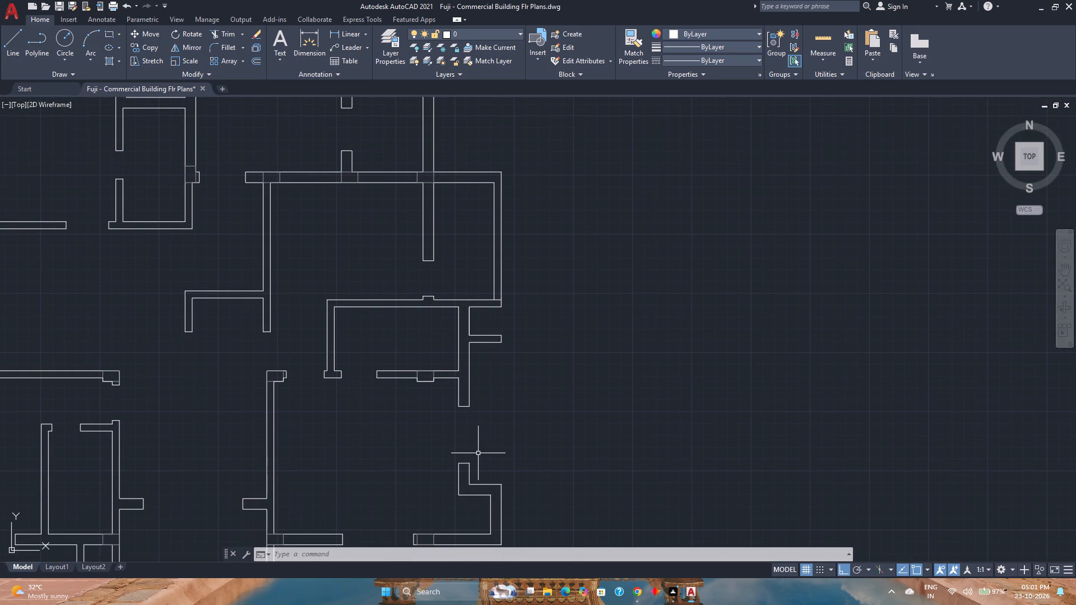
pyautogui.scroll(-1, 478, 453)
pyautogui.scroll(1, 478, 453)
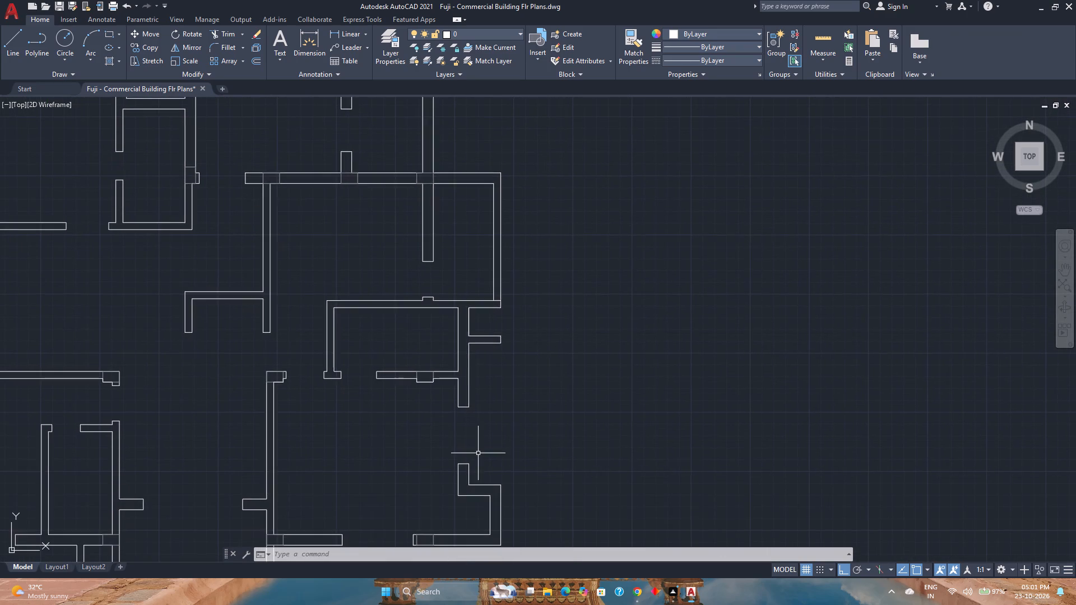
pyautogui.scroll(-1, 478, 453)
pyautogui.scroll(2, 478, 453)
pyautogui.scroll(-2, 478, 453)
pyautogui.scroll(1, 478, 453)
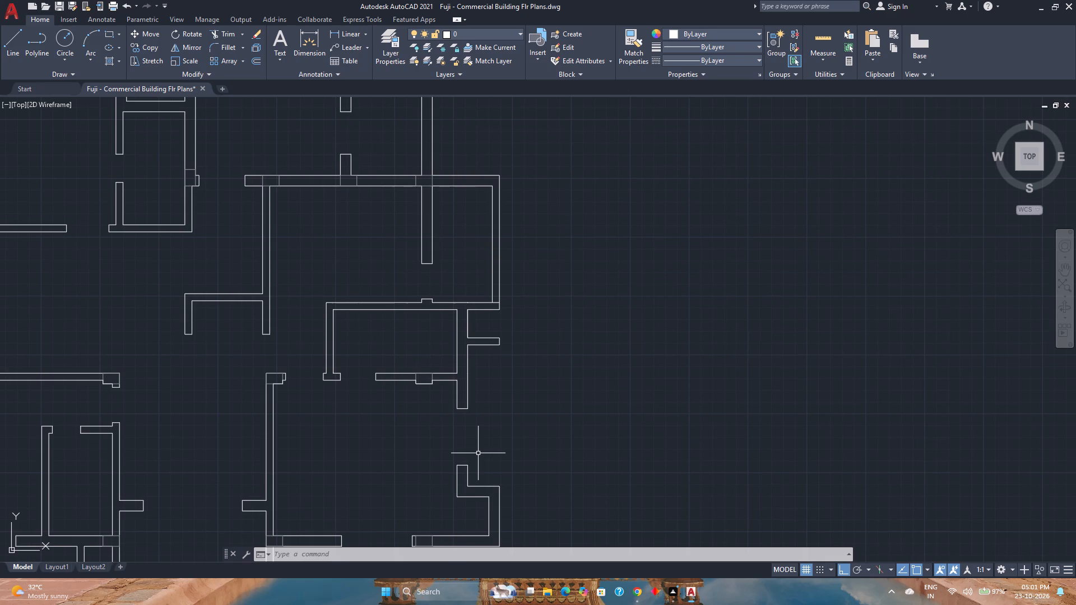
pyautogui.scroll(-1, 478, 453)
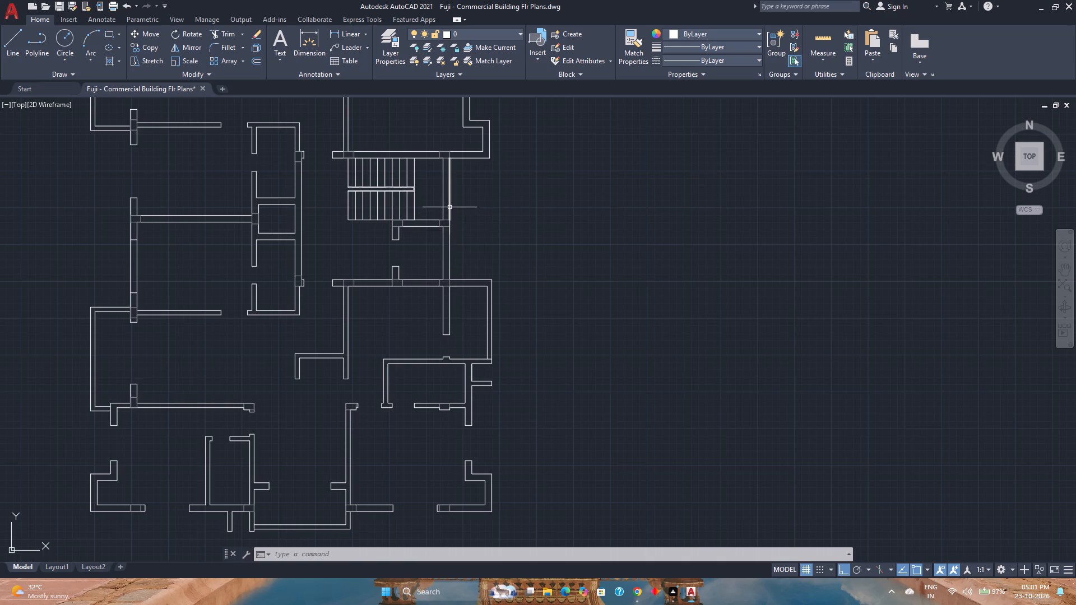
# Measure the exterior wall segment beside the staircase landing.
pyautogui.scroll(2, 444, 207)
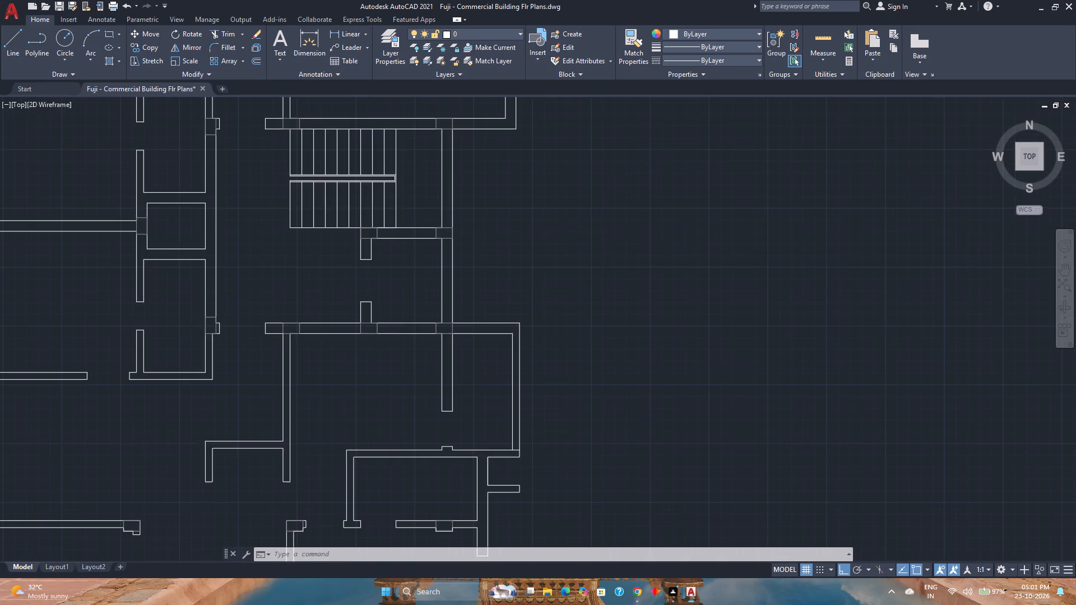
pyautogui.moveTo(444, 207); pyautogui.dragTo(456, 365, button='middle')
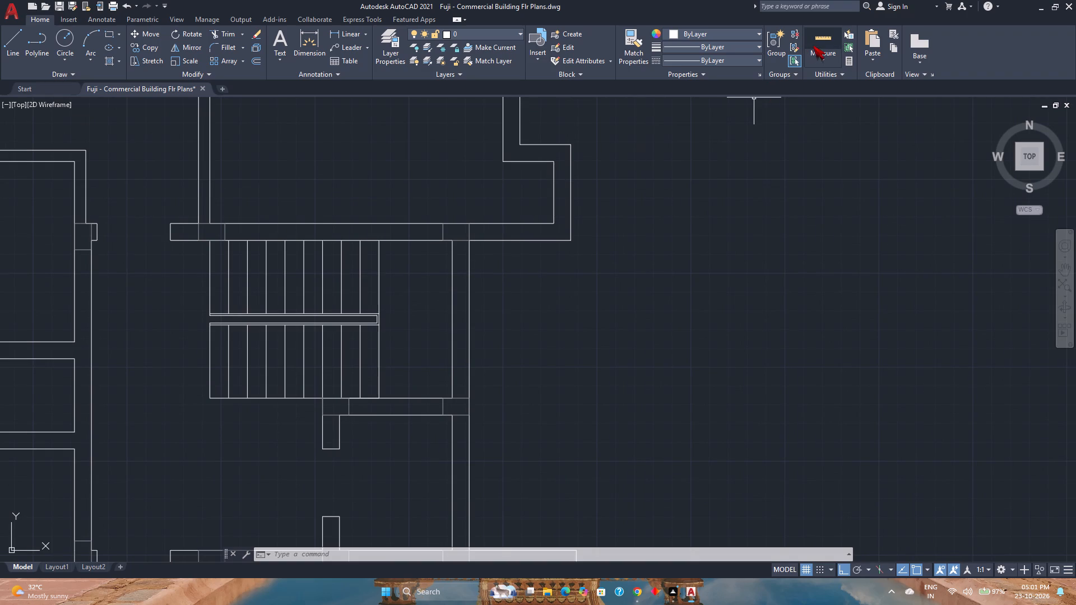
pyautogui.click(815, 44)
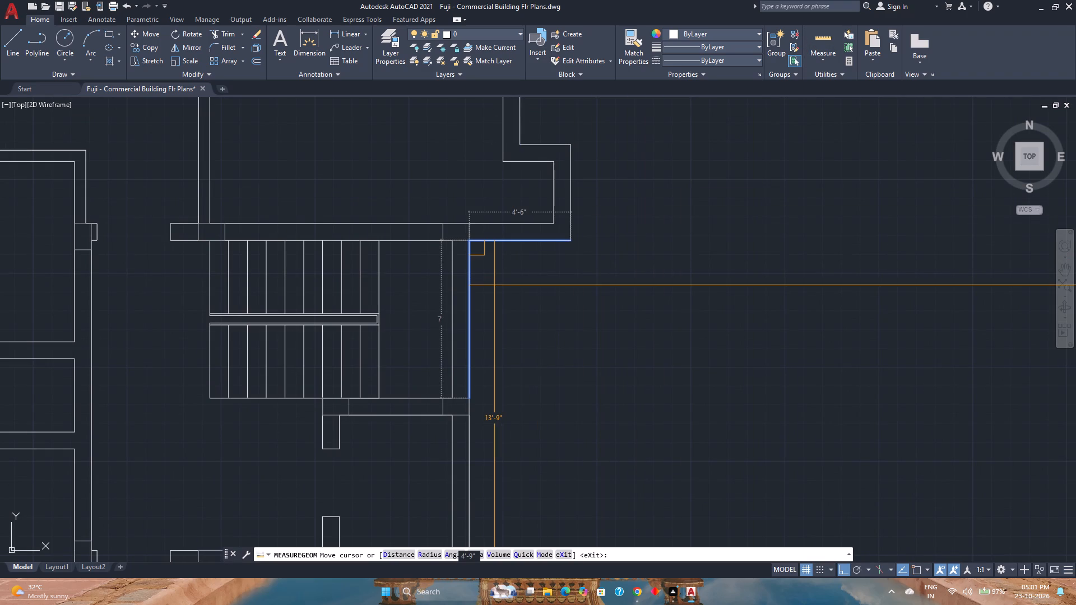
pyautogui.rightClick(304, 142)
pyautogui.click(347, 151)
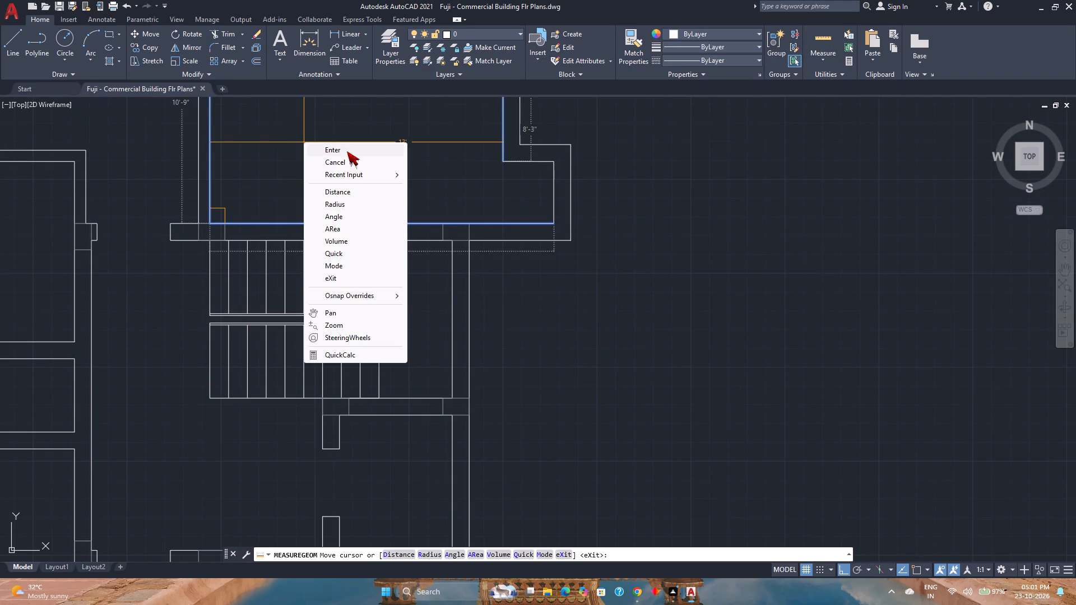
# Draw a line across the thickness of the staircase's right exterior wall at its midpoint.
pyautogui.click(21, 46)
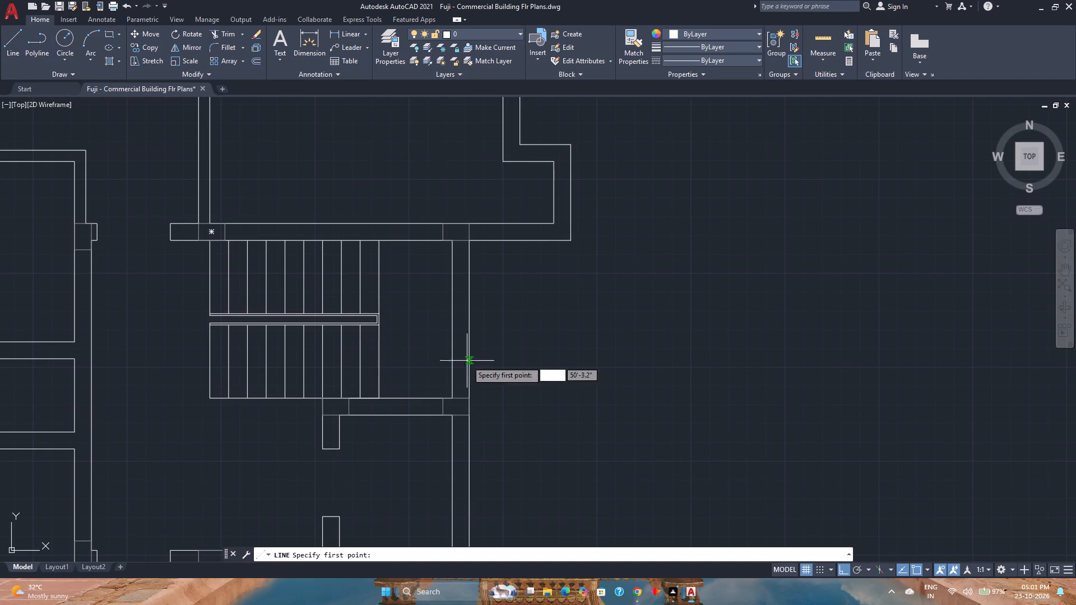
pyautogui.click(453, 322)
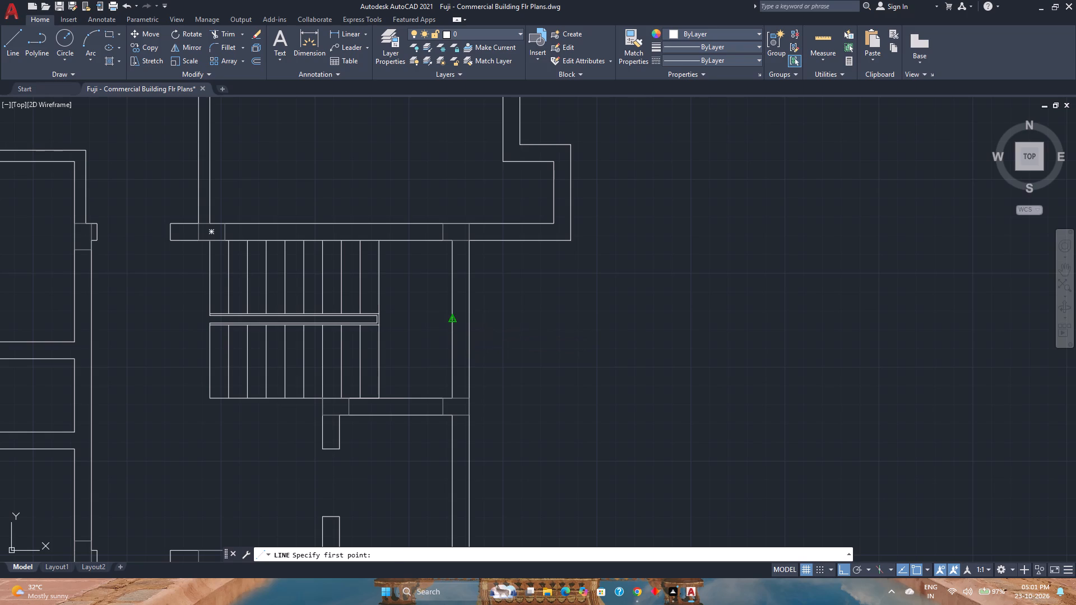
pyautogui.click(470, 322)
pyautogui.rightClick(470, 322)
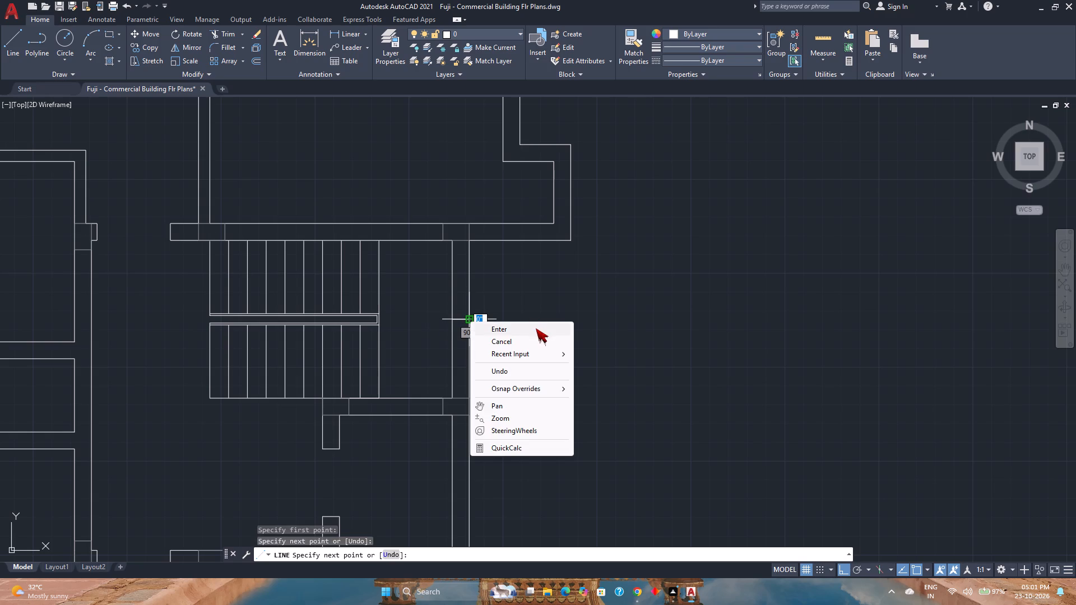
pyautogui.click(535, 330)
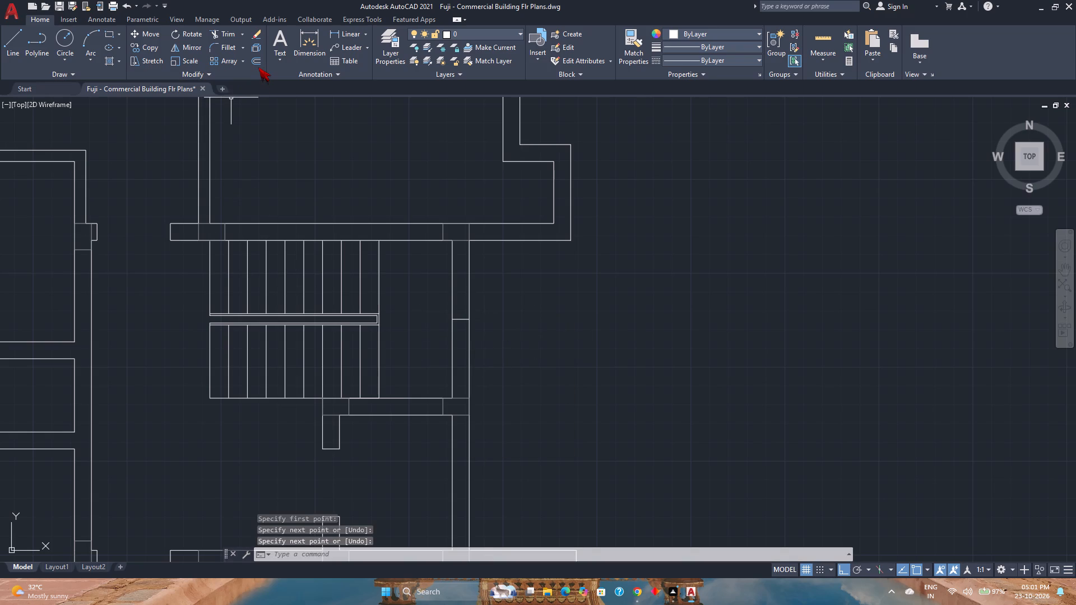
# Start offsetting the midpoint line across the staircase's exterior wall.
pyautogui.click(258, 64)
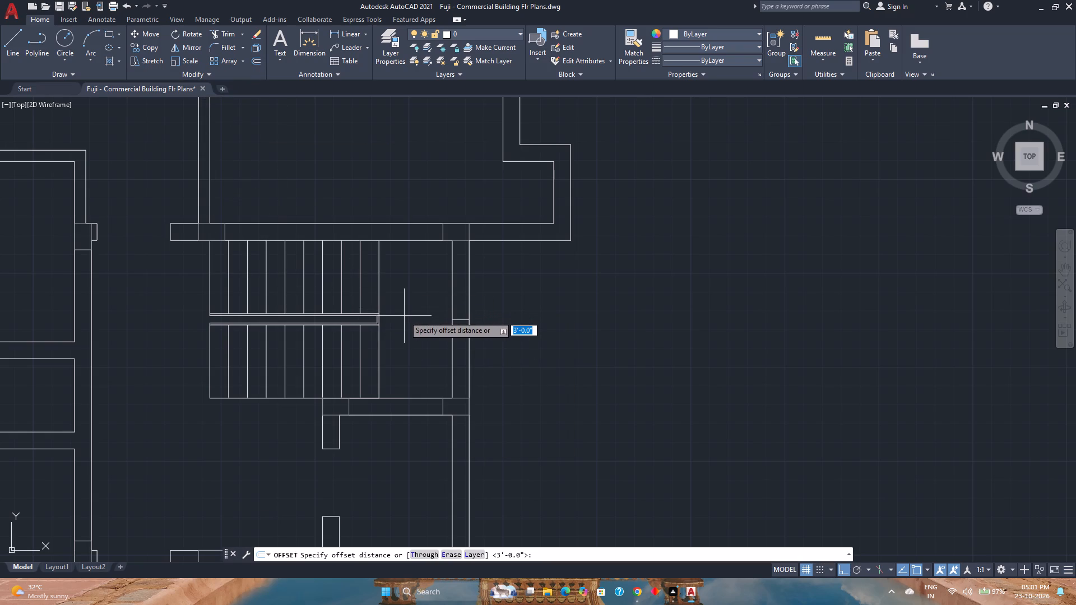
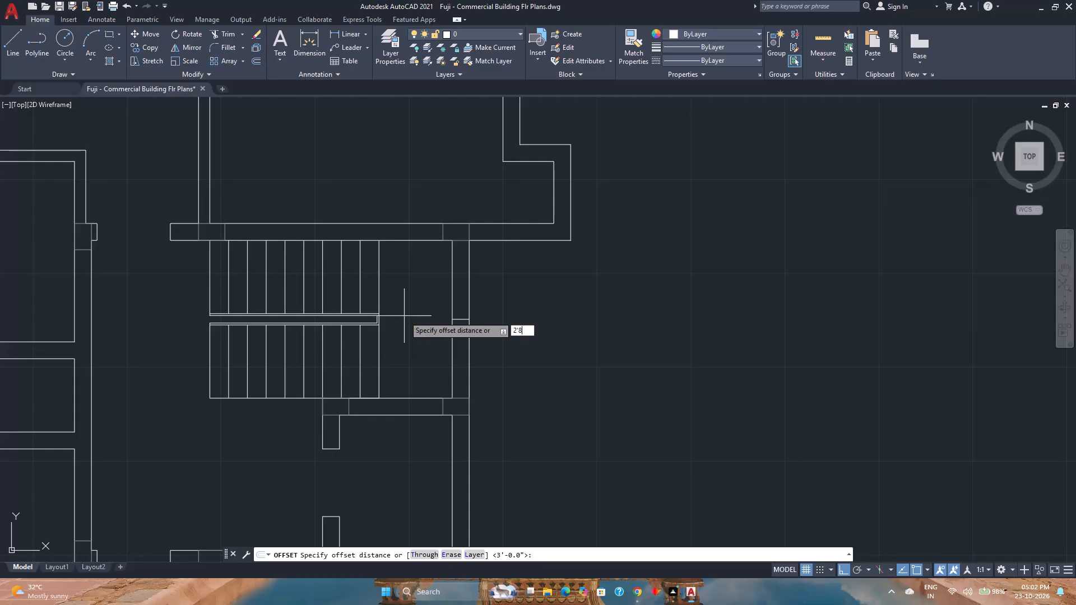
# Offset the midpoint line across the staircase's exterior wall by 2'8" to both sides.
pyautogui.press('Return')
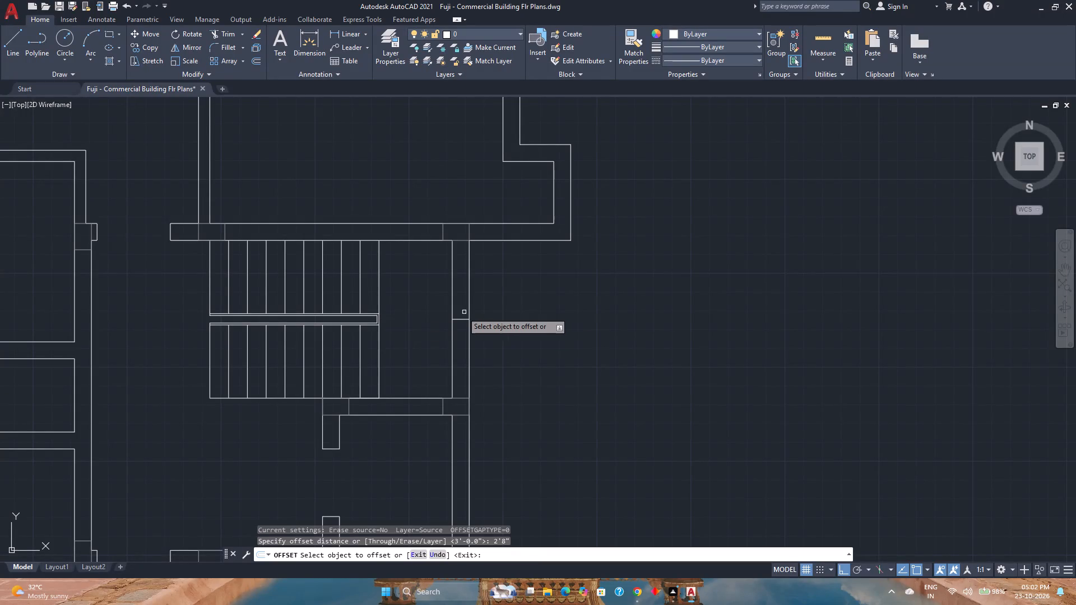
pyautogui.click(458, 319)
pyautogui.click(458, 348)
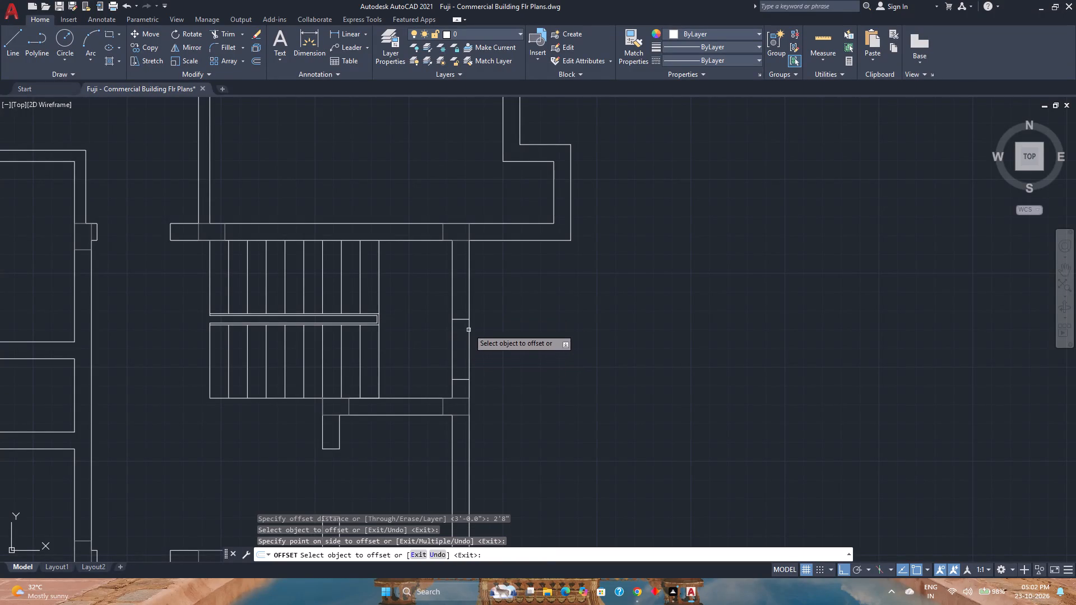
pyautogui.click(460, 320)
pyautogui.click(458, 302)
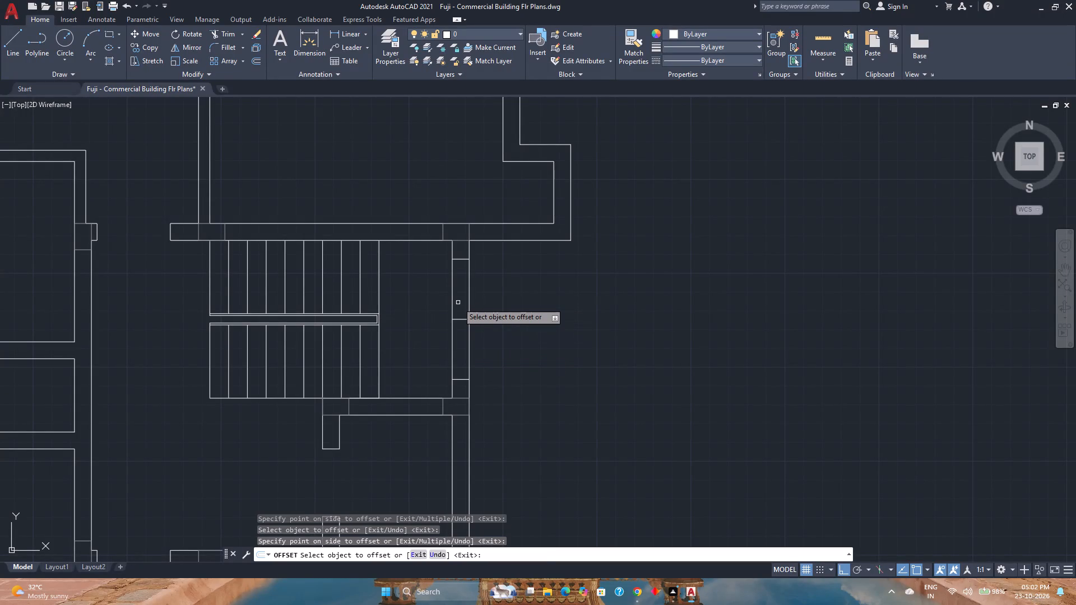
pyautogui.rightClick(523, 294)
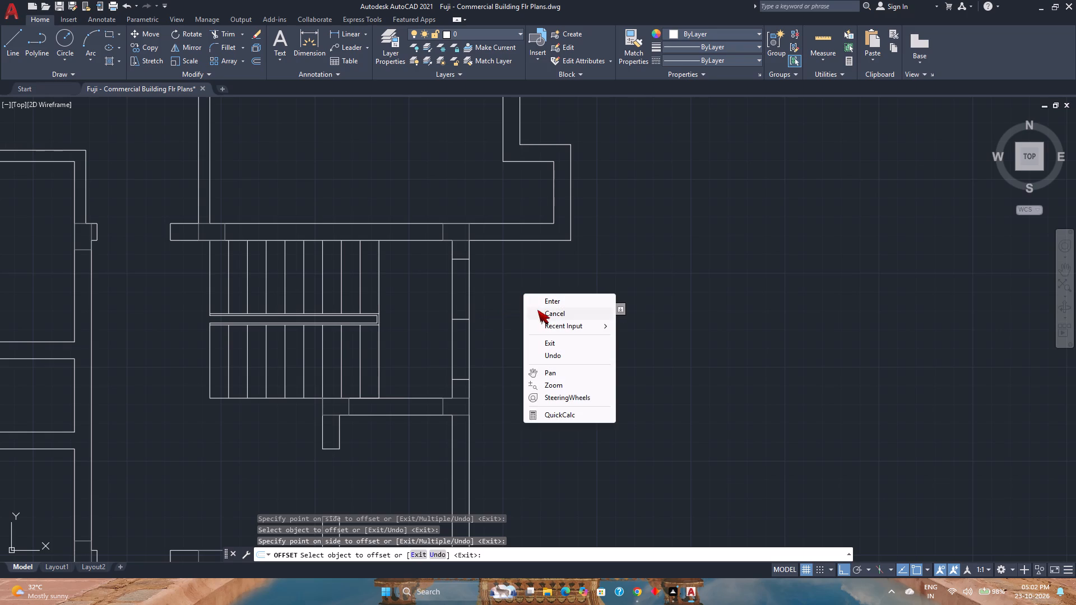
pyautogui.click(539, 301)
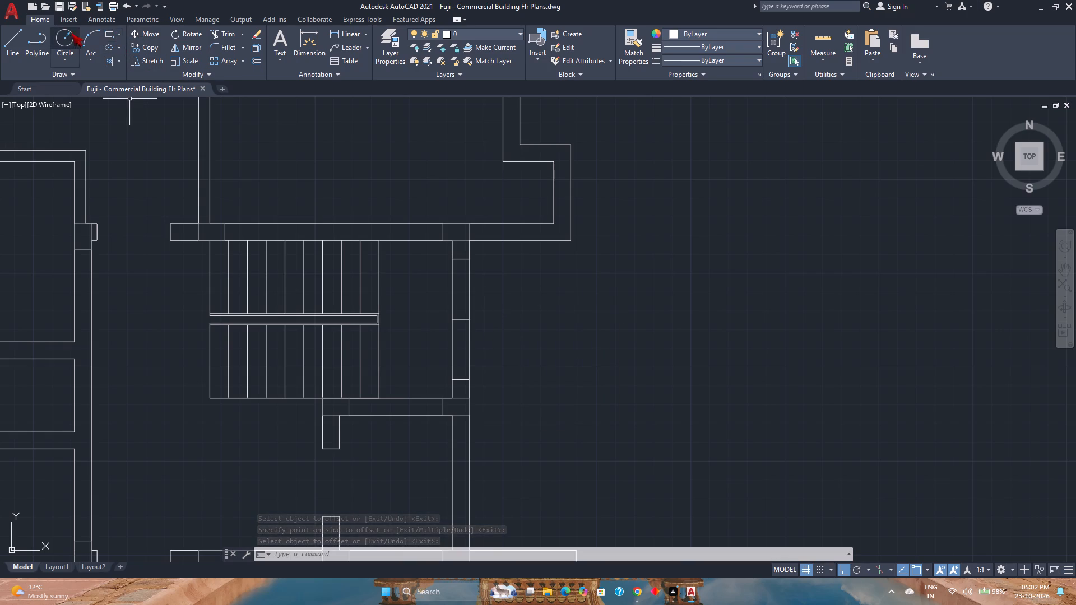
# Trim away the midpoint line and both wall lines between the offset marks to open the staircase's exterior wall.
pyautogui.click(229, 34)
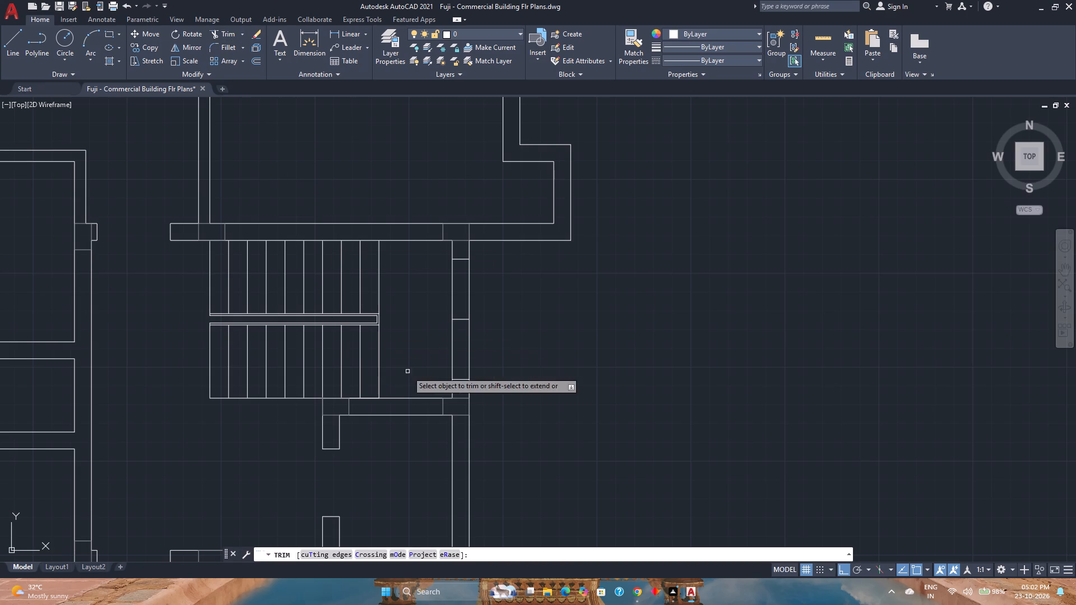
pyautogui.click(462, 315)
pyautogui.moveTo(461, 320); pyautogui.dragTo(462, 327)
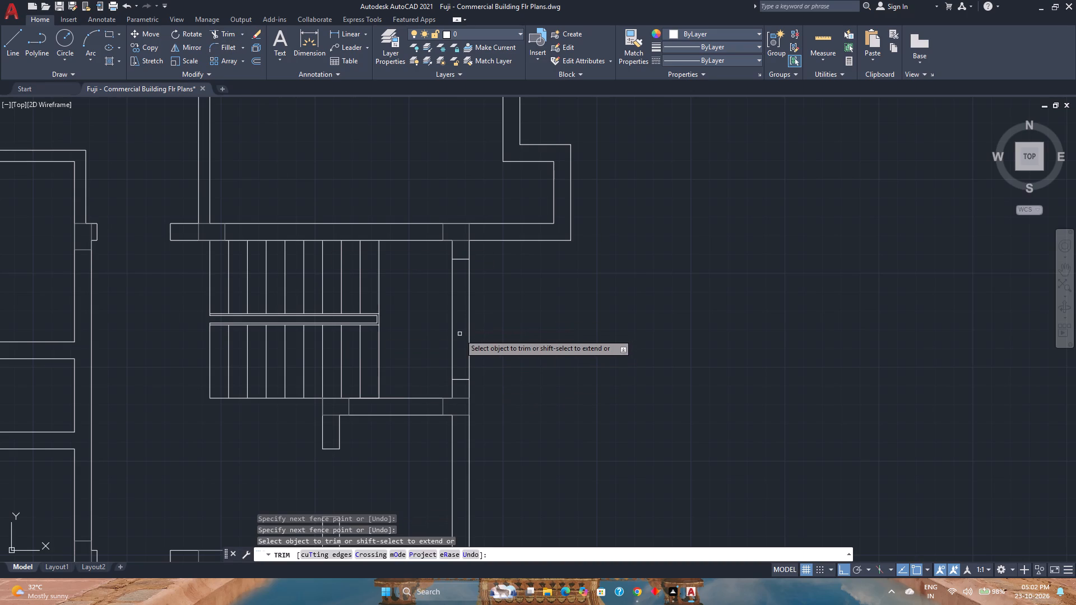
pyautogui.click(423, 328)
pyautogui.click(491, 327)
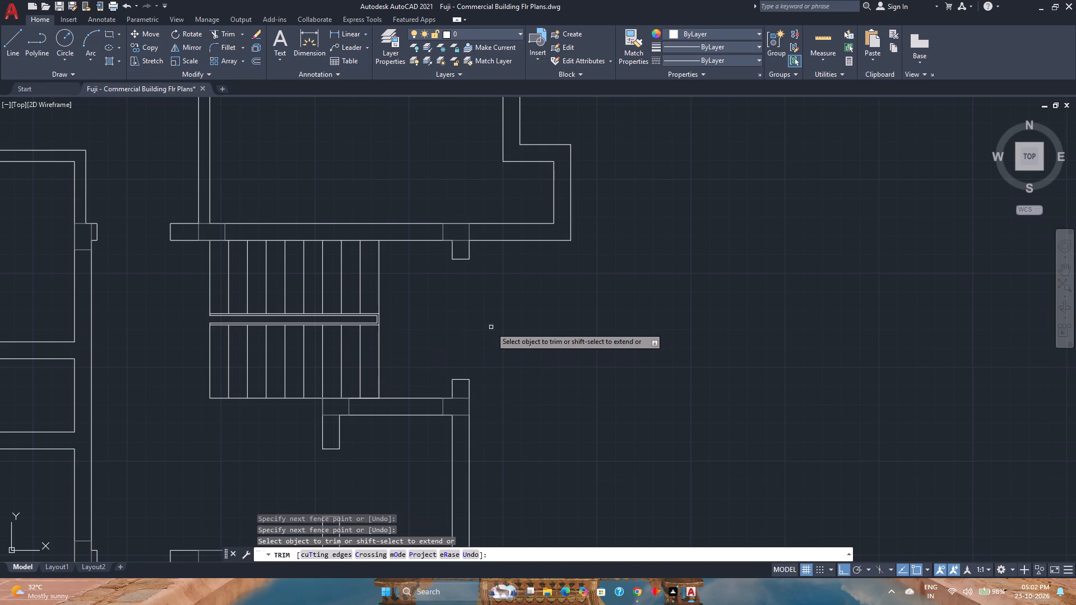
pyautogui.scroll(-2, 491, 327)
pyautogui.moveTo(491, 327); pyautogui.dragTo(444, 362, button='middle')
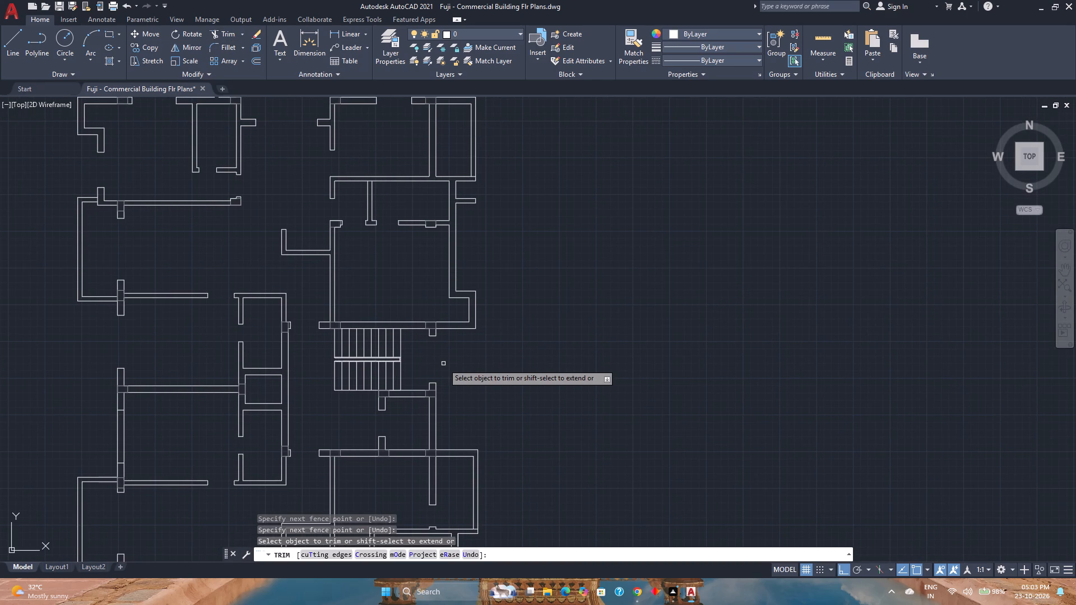
pyautogui.rightClick(483, 344)
pyautogui.click(509, 354)
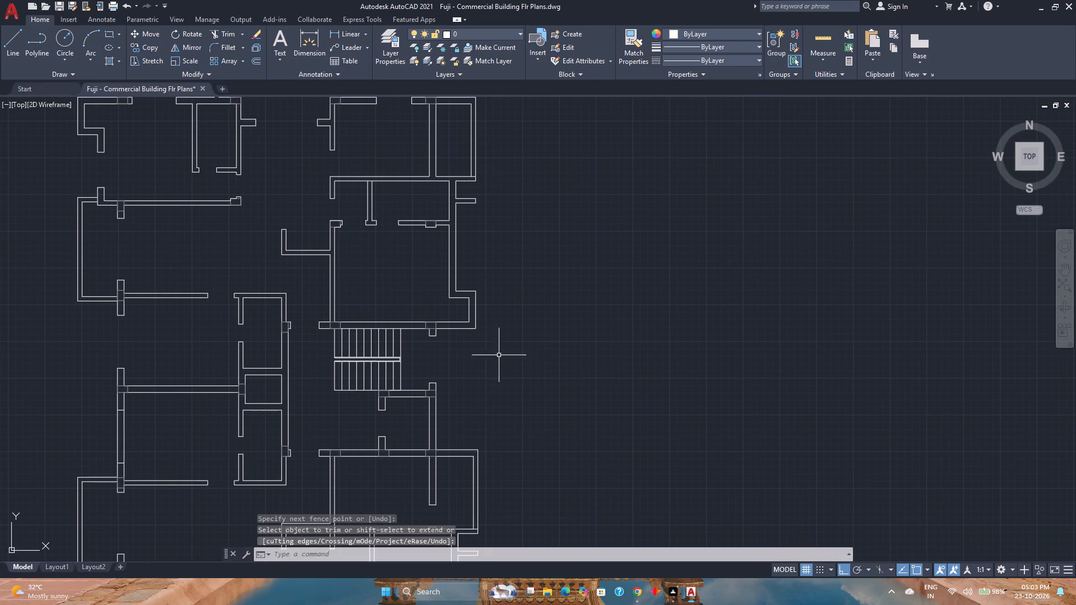
# Save the drawing.
pyautogui.click(58, 9)
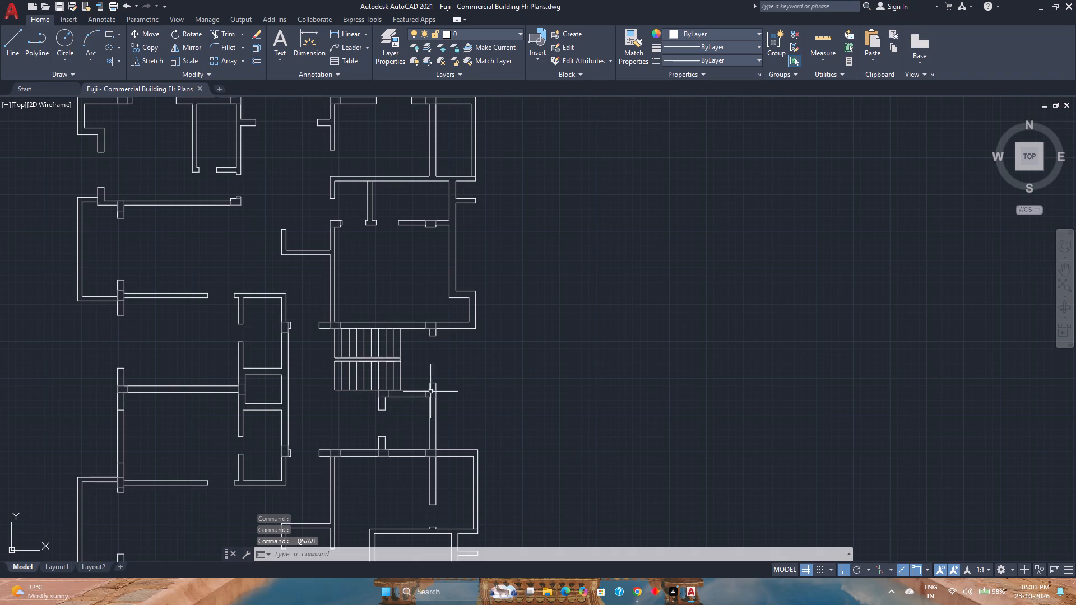
# Measure the existing exterior wall opening in the lower-right room and examine the plan for the matching upper wall.
pyautogui.scroll(2, 438, 296)
pyautogui.moveTo(442, 295); pyautogui.dragTo(437, 389, button='middle')
pyautogui.middleClick(437, 389)
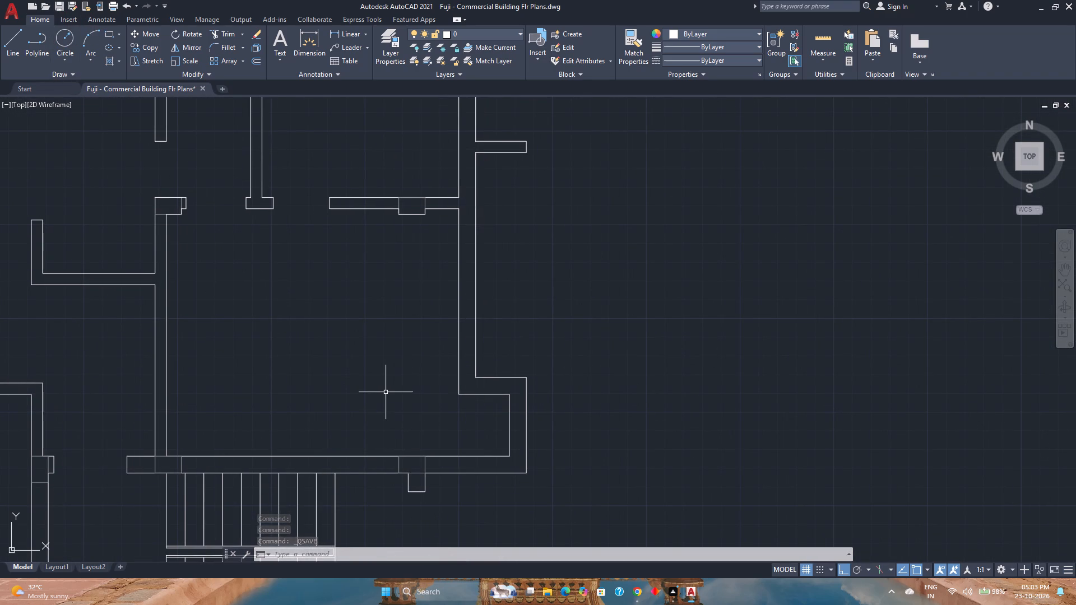
pyautogui.scroll(-4, 386, 392)
pyautogui.moveTo(402, 487); pyautogui.dragTo(382, 443, button='middle')
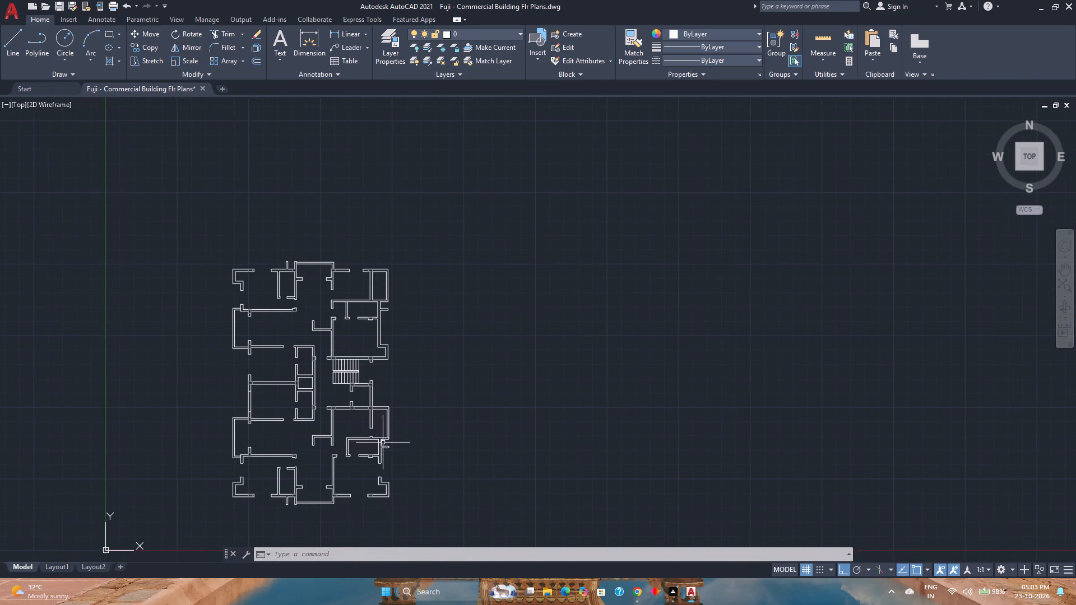
pyautogui.scroll(3, 383, 486)
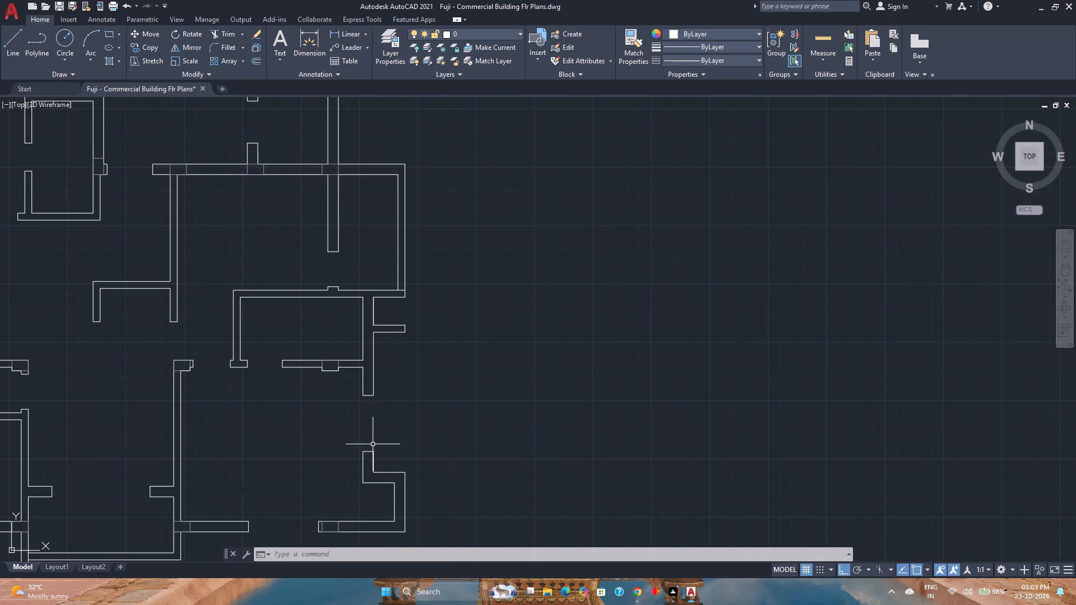
pyautogui.scroll(3, 373, 444)
pyautogui.click(836, 40)
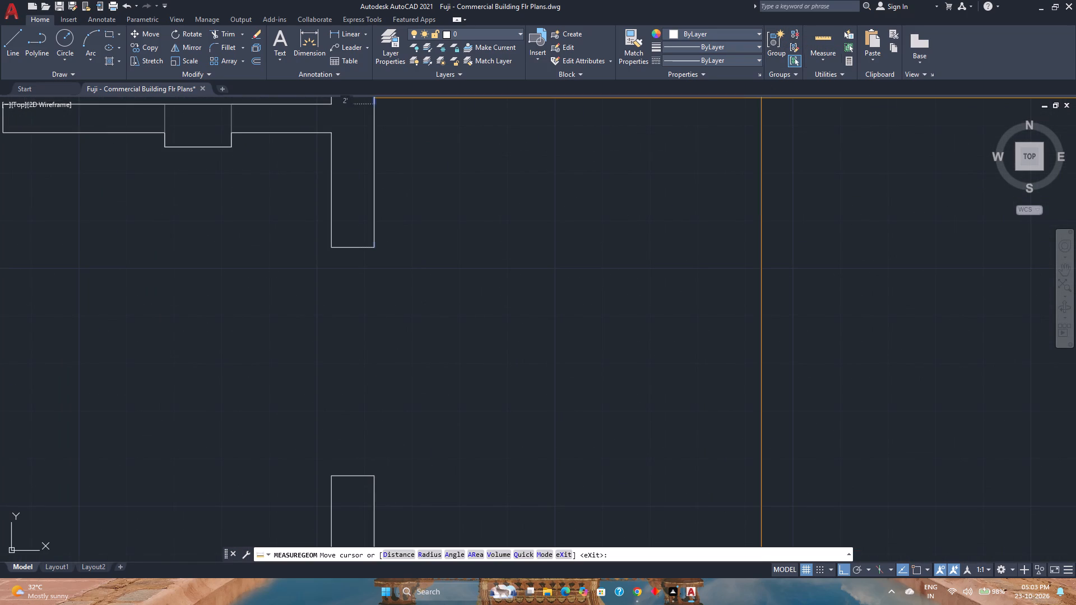
pyautogui.scroll(-2, 365, 326)
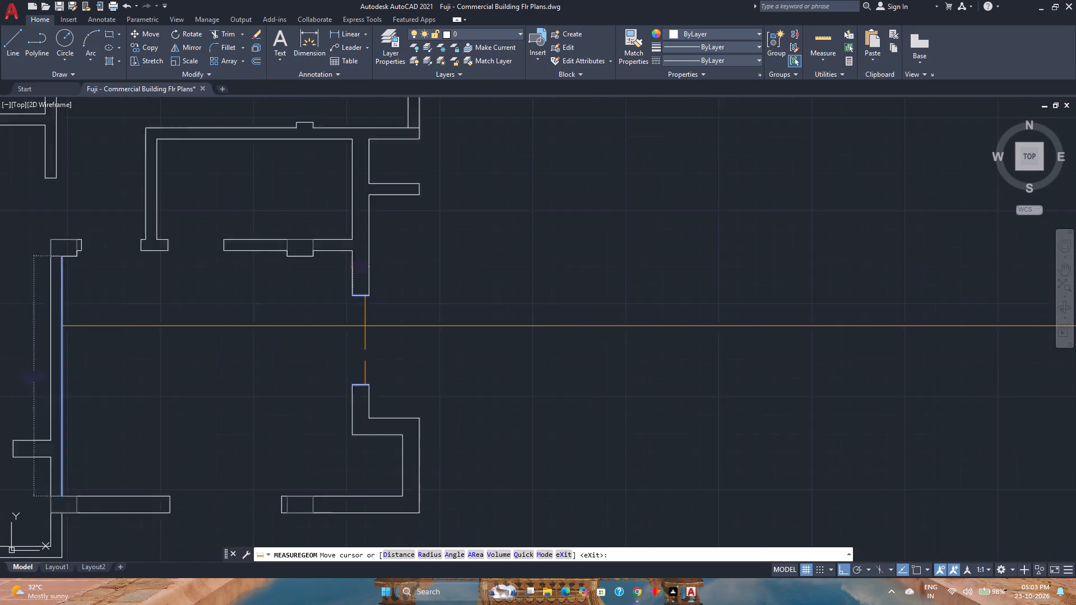
pyautogui.scroll(-4, 365, 326)
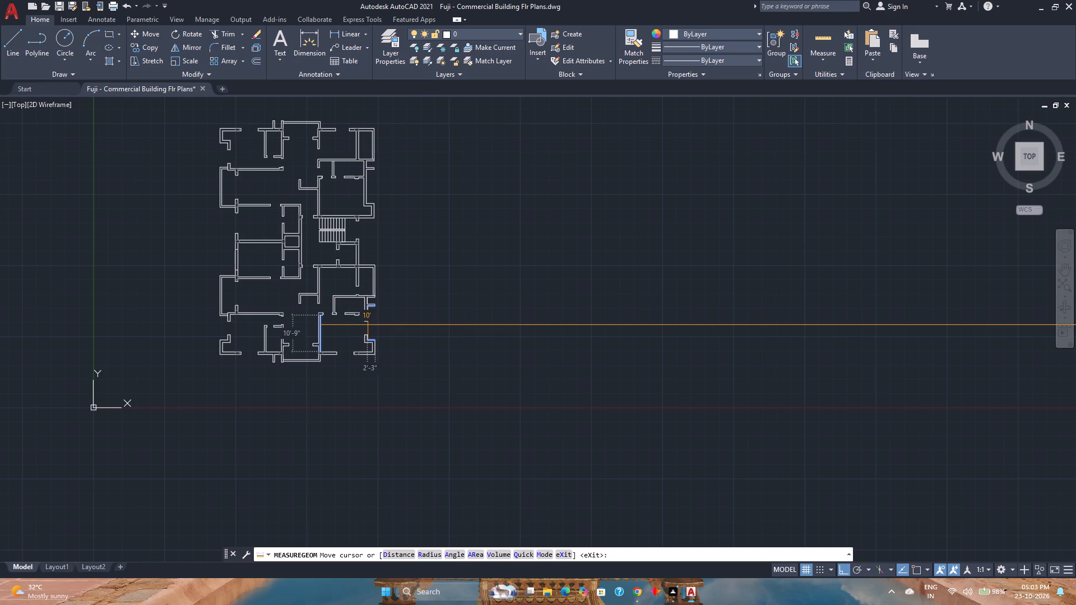
pyautogui.scroll(-1, 368, 325)
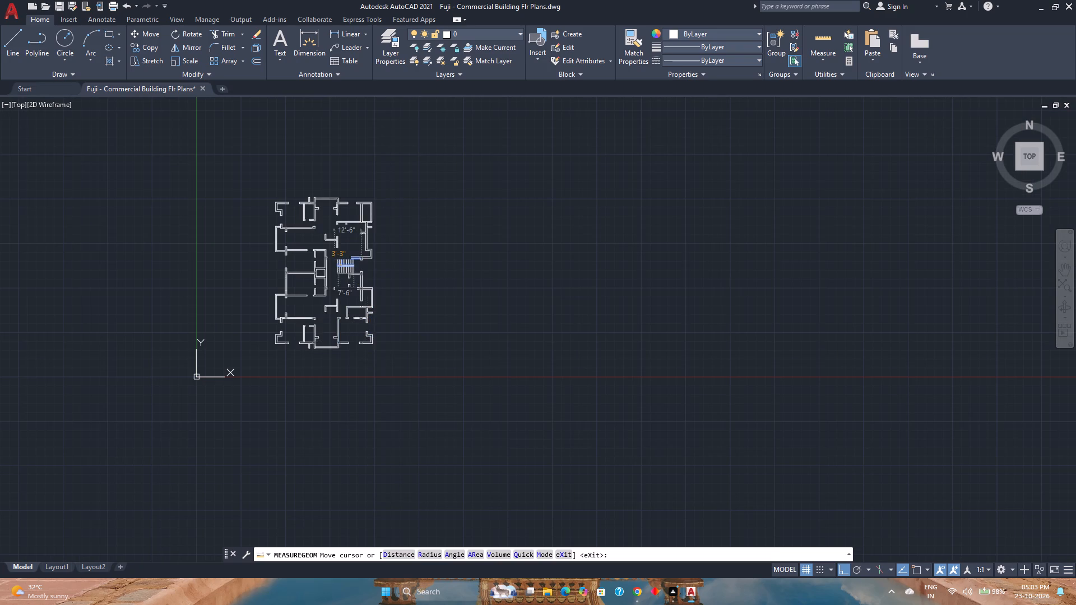
pyautogui.scroll(2, 340, 265)
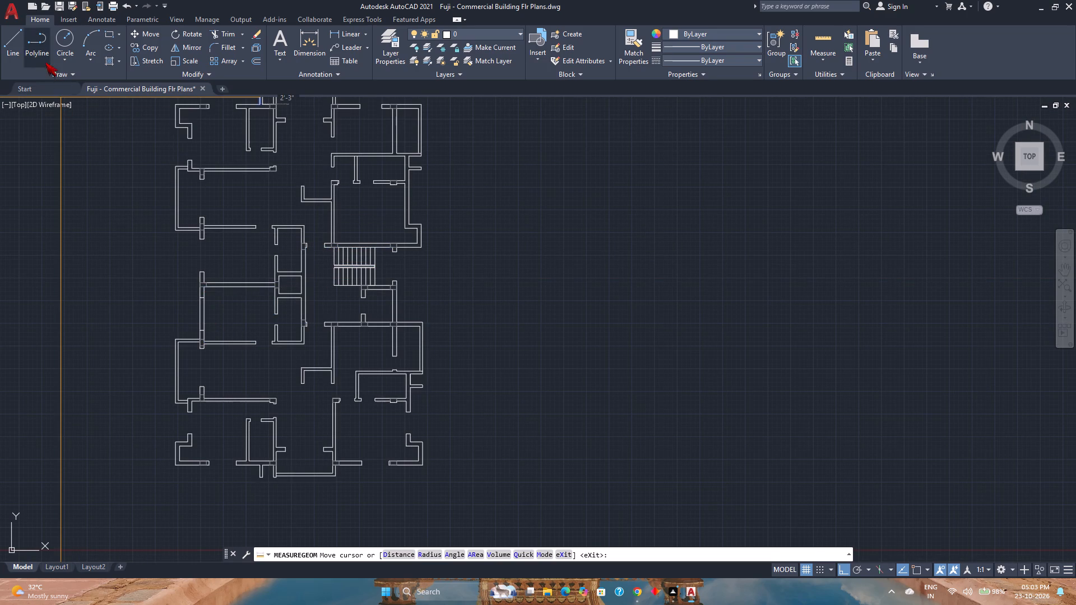
# Draw a line across the exterior wall's thickness at the outer corner of the room above the staircase.
pyautogui.click(4, 40)
pyautogui.scroll(2, 404, 213)
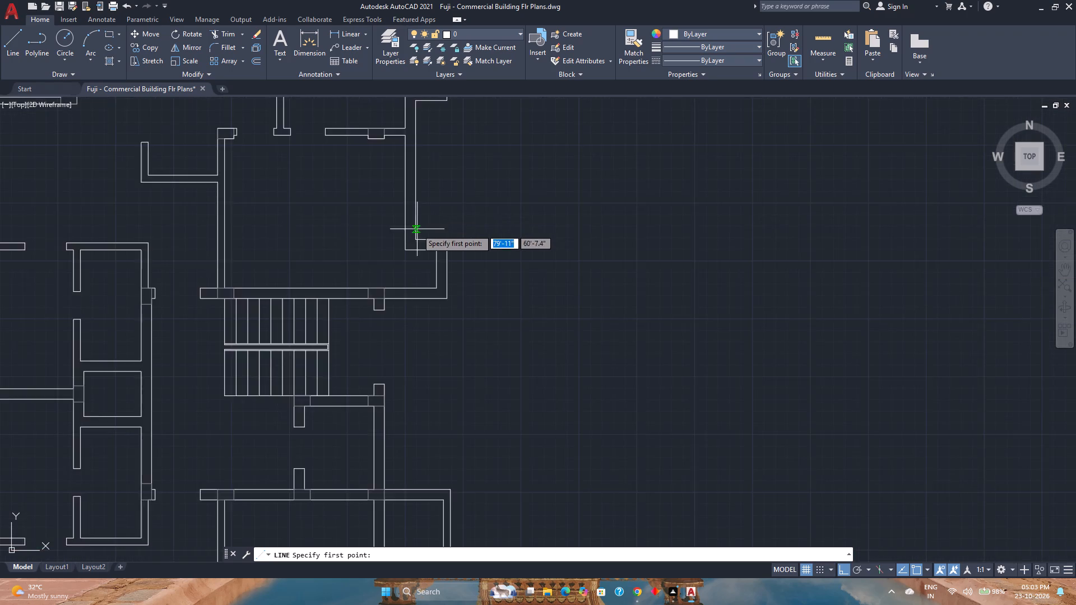
pyautogui.scroll(2, 420, 236)
pyautogui.click(408, 240)
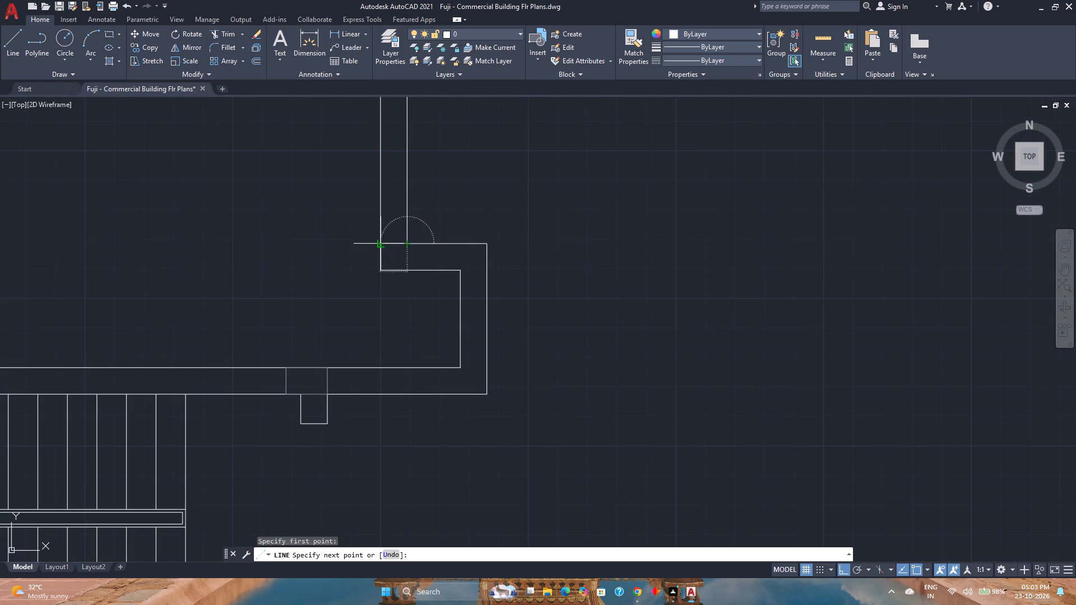
pyautogui.click(383, 240)
pyautogui.rightClick(383, 240)
pyautogui.click(402, 246)
# Move the line across the wall 6" up from the outer corner.
pyautogui.click(402, 250)
pyautogui.click(391, 237)
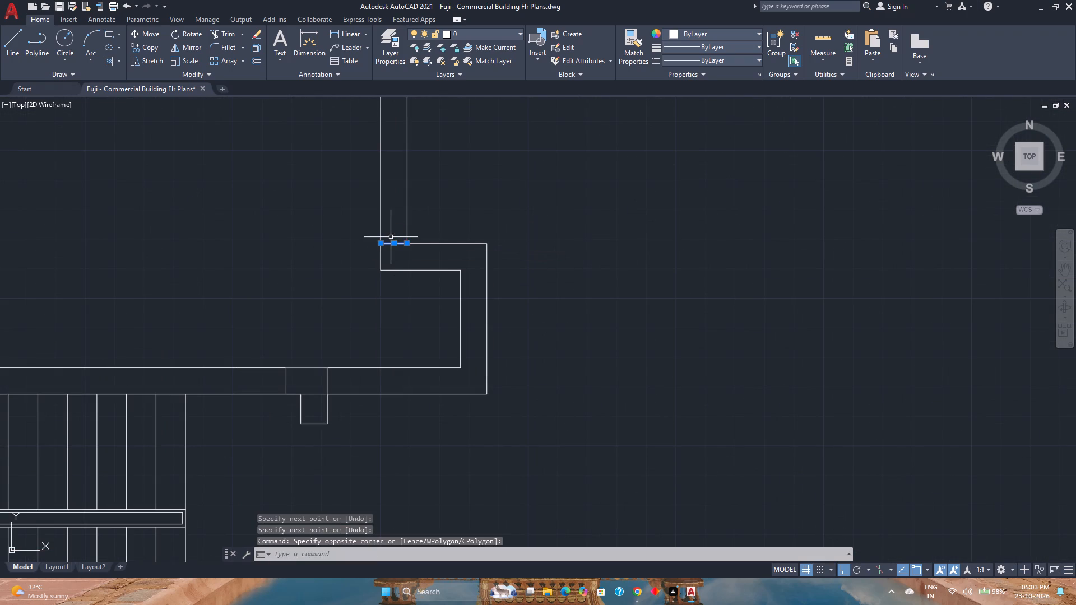
pyautogui.click(136, 28)
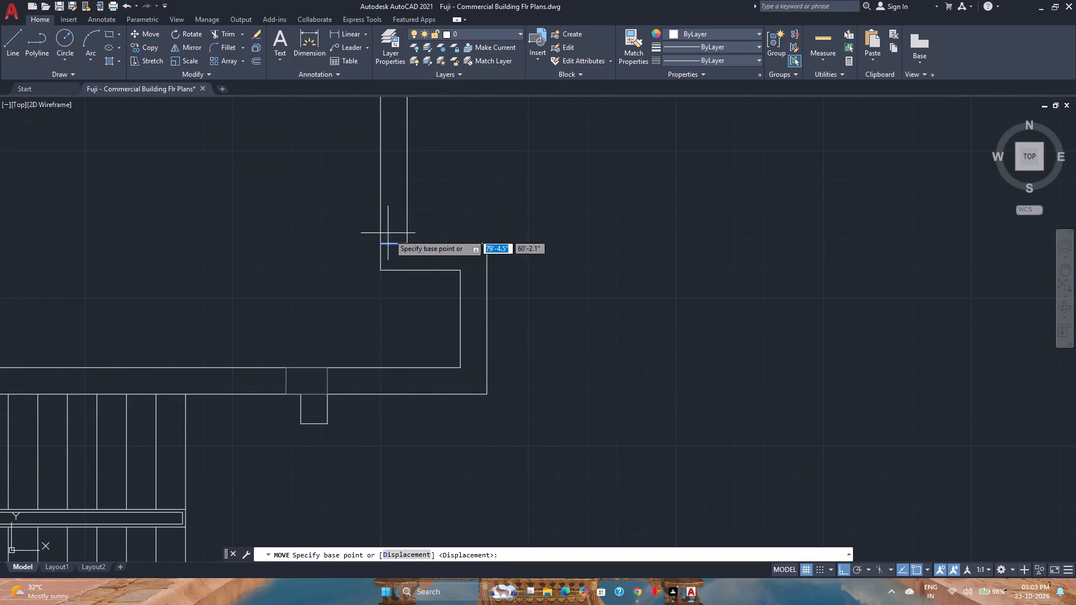
pyautogui.click(409, 241)
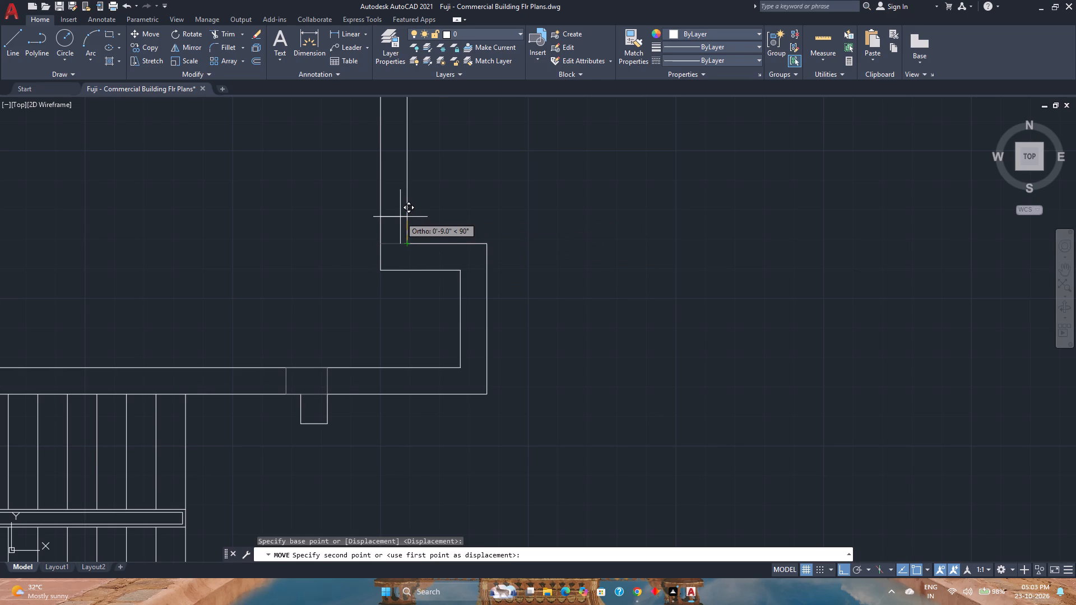
pyautogui.press('6')
pyautogui.press('Return')
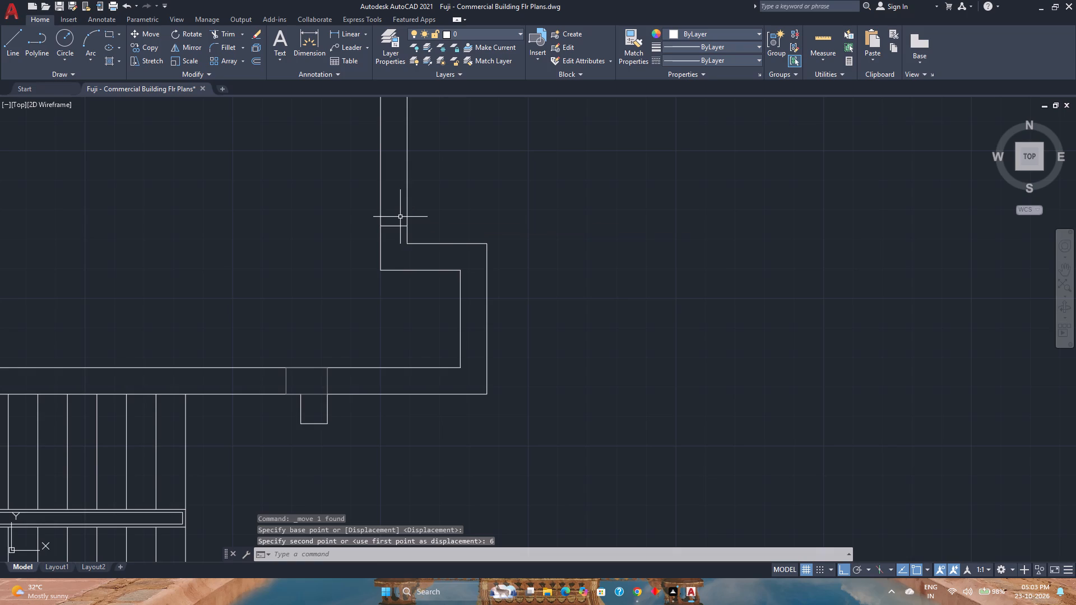
# Move the line across the exterior wall a further 3" up.
pyautogui.scroll(2, 399, 236)
pyautogui.moveTo(401, 234); pyautogui.dragTo(443, 311, button='middle')
pyautogui.scroll(-3, 443, 311)
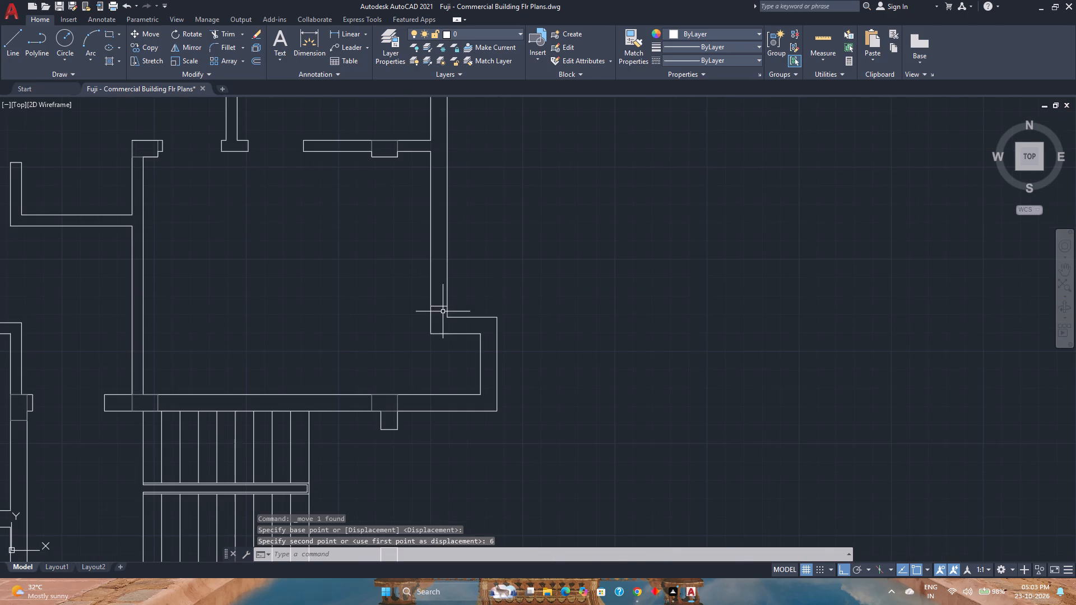
pyautogui.moveTo(517, 305); pyautogui.dragTo(514, 351, button='middle')
pyautogui.middleClick(513, 351)
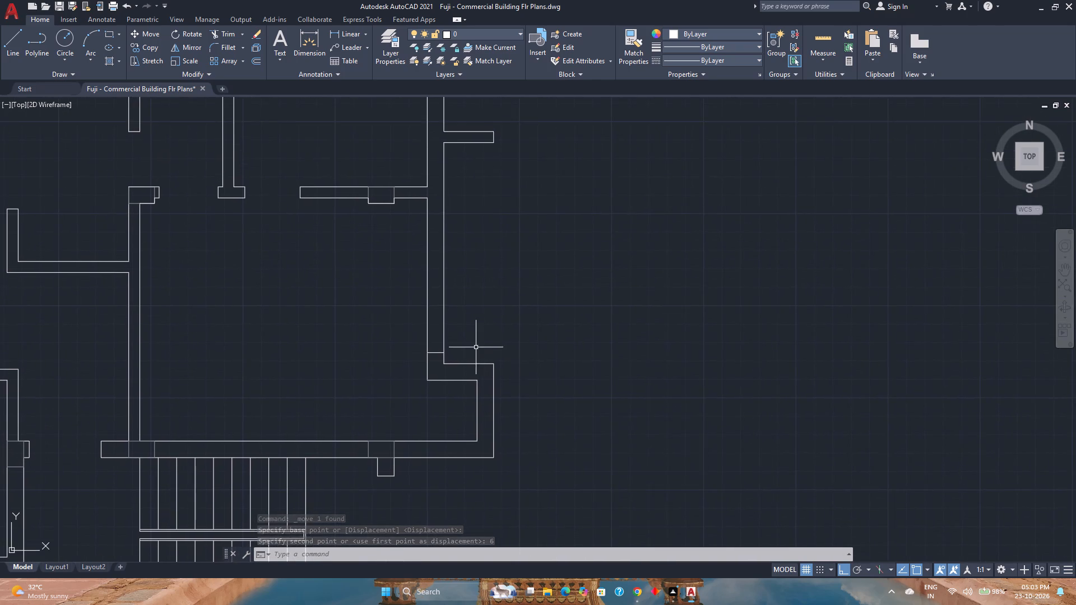
pyautogui.scroll(2, 476, 347)
pyautogui.click(379, 365)
pyautogui.click(375, 359)
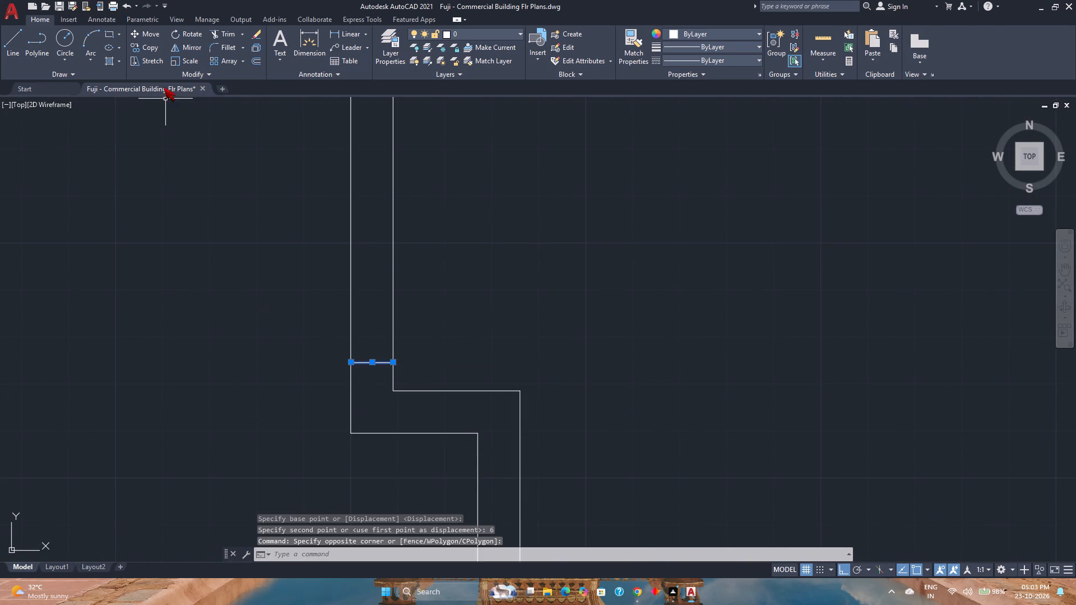
pyautogui.click(152, 39)
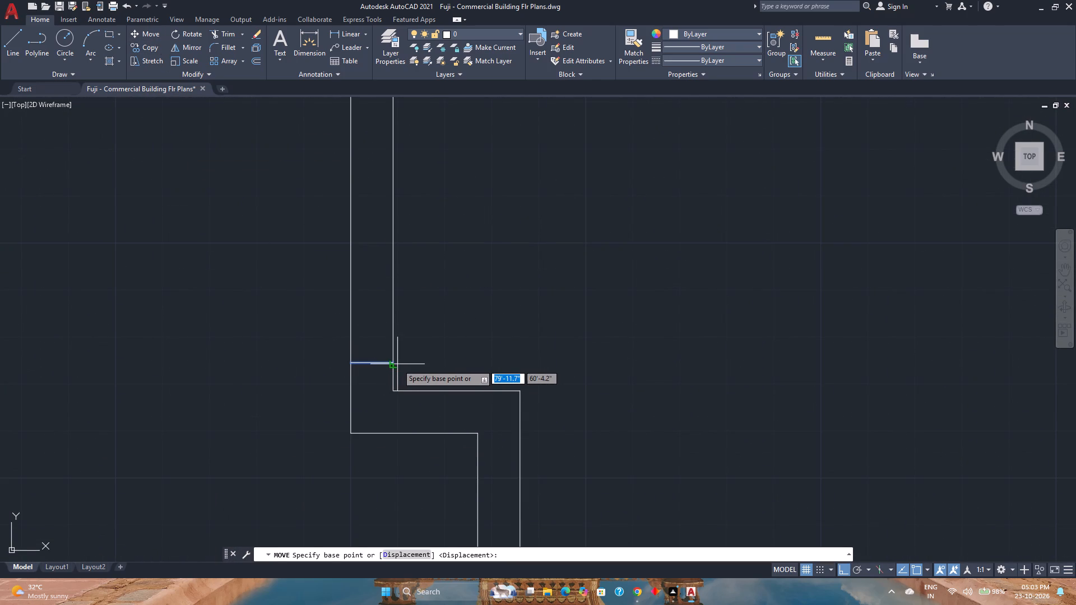
pyautogui.click(395, 363)
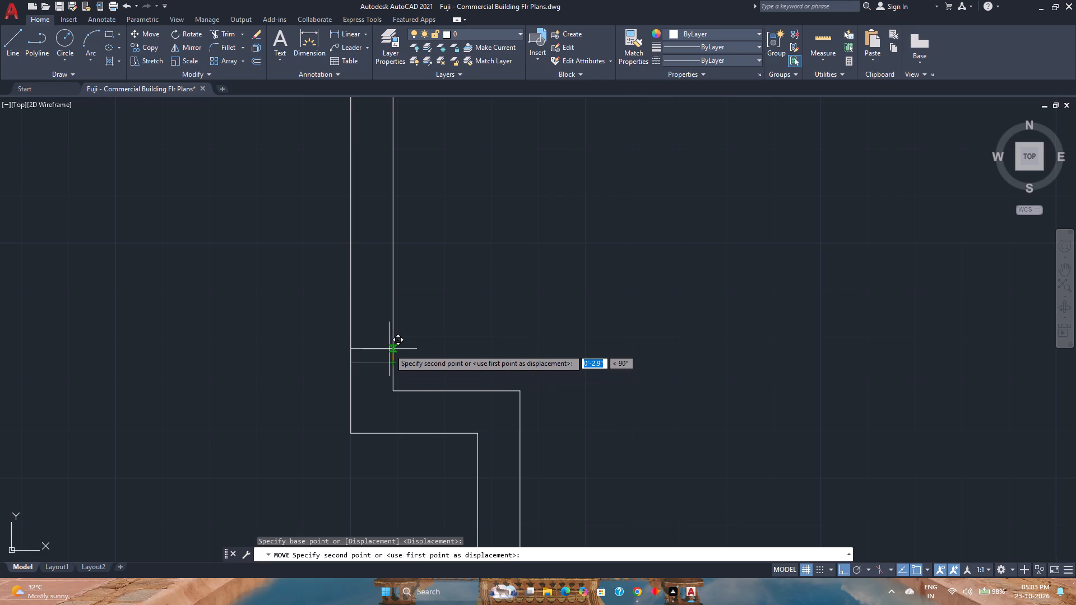
pyautogui.press('3')
pyautogui.press('Return')
# Offset the line across the exterior wall above the staircase 5'6" upward to mark the opening's other edge.
pyautogui.scroll(-3, 389, 349)
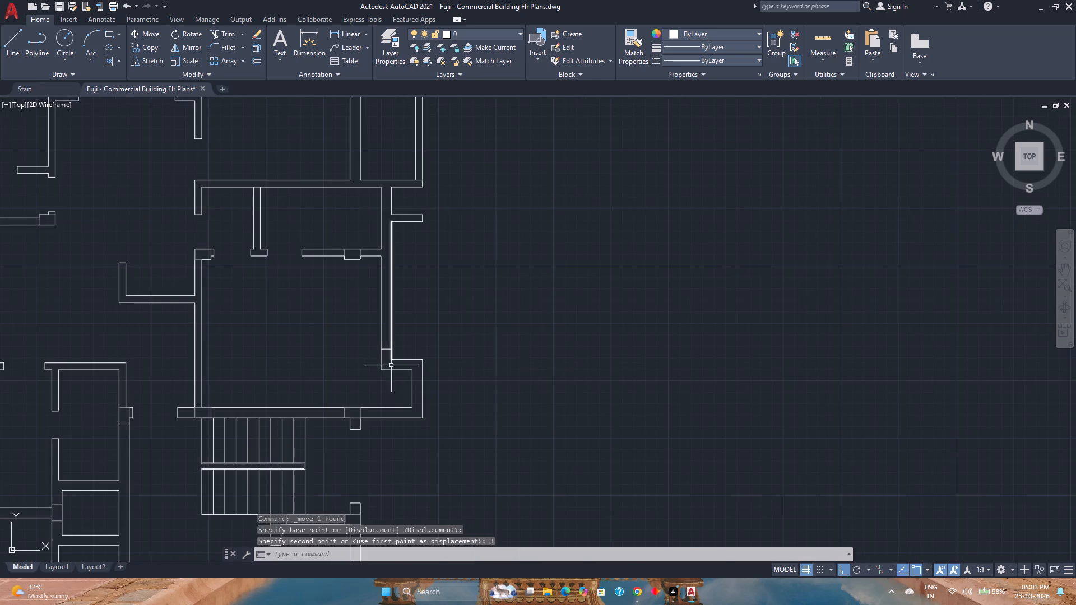
pyautogui.moveTo(509, 349); pyautogui.dragTo(523, 384, button='middle')
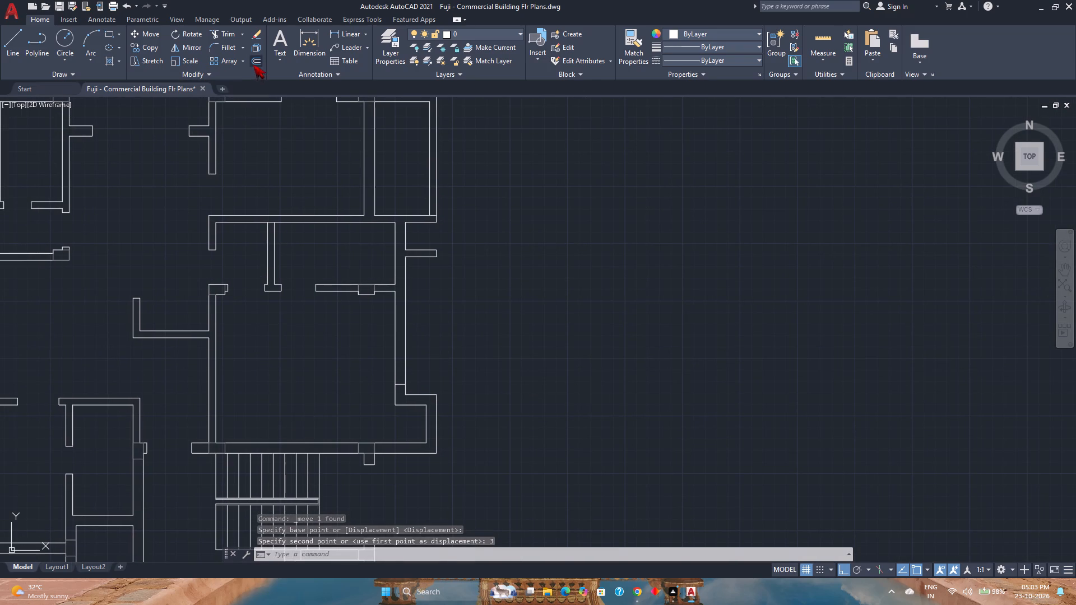
pyautogui.click(253, 64)
pyautogui.write("6'")
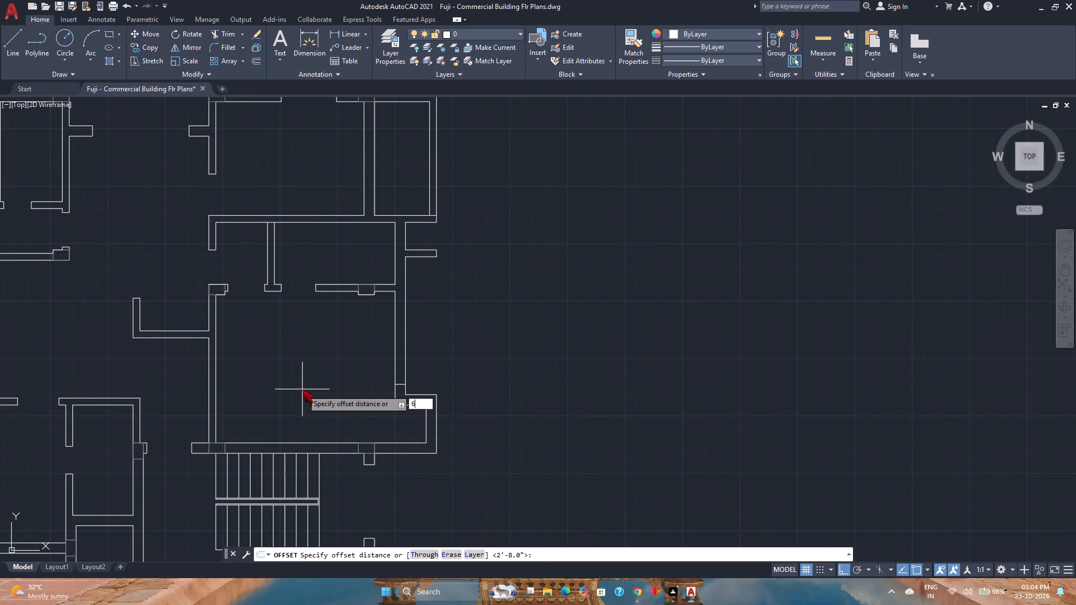
pyautogui.press('Return')
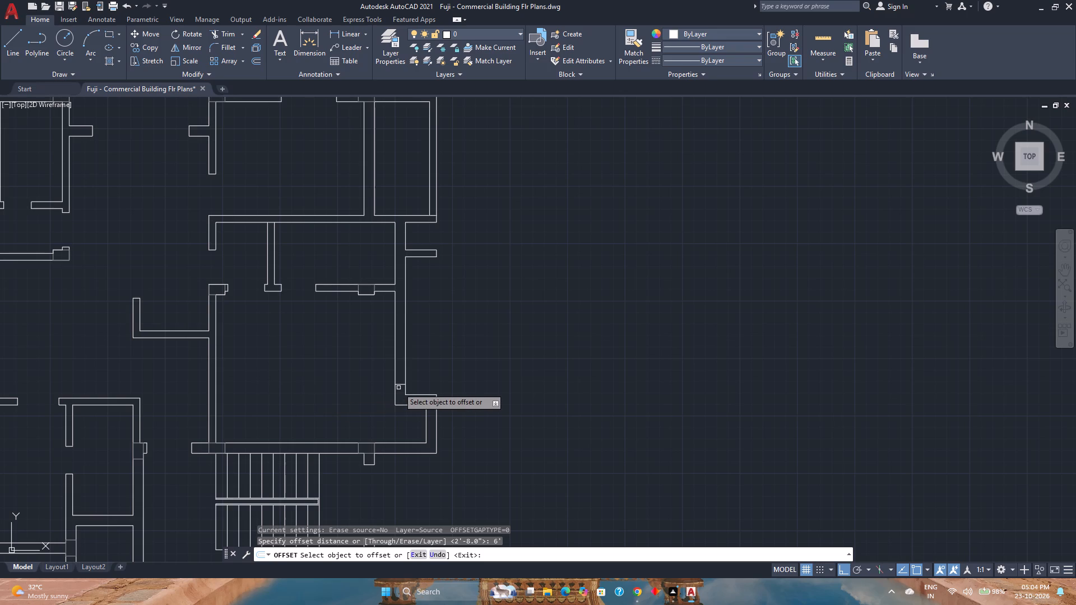
pyautogui.click(400, 384)
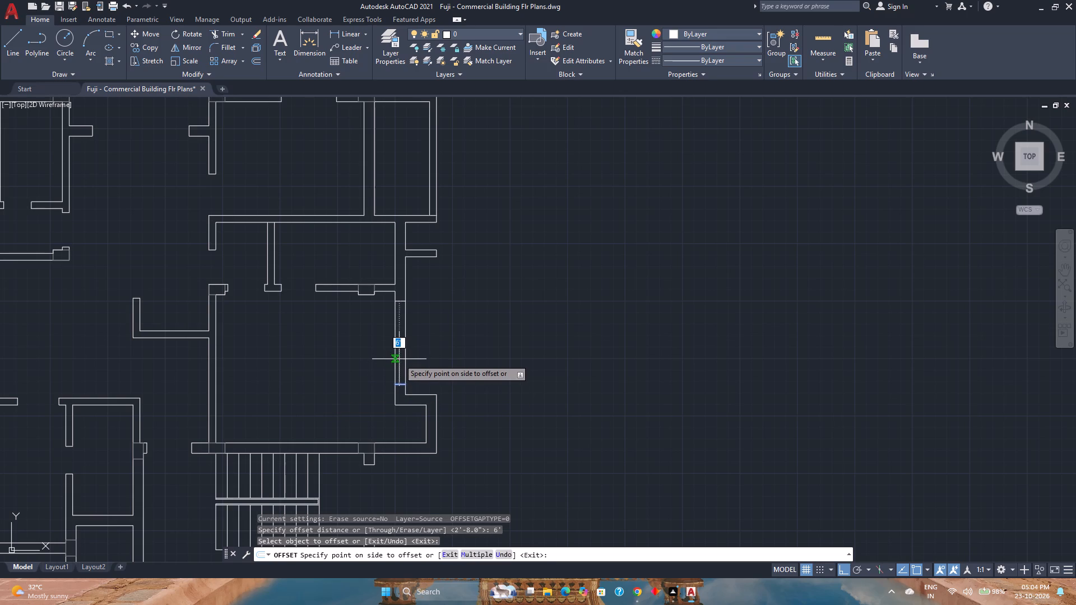
pyautogui.write("5'6")
pyautogui.hotkey('shift', '"')
pyautogui.press('Return')
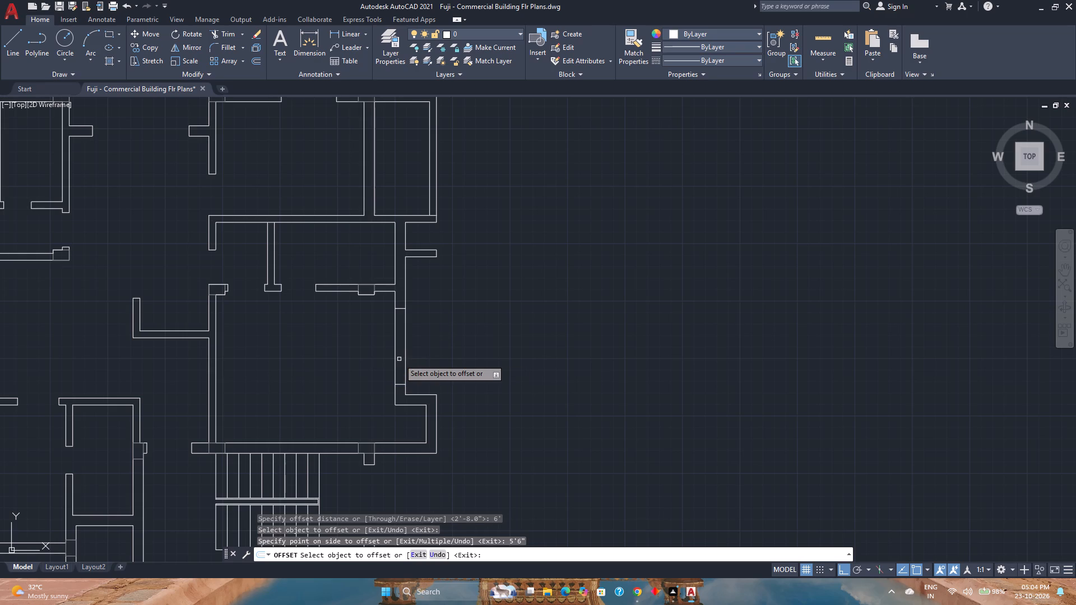
# Trim both exterior wall lines between the two edge marks to create the opening in the room above the staircase.
pyautogui.click(225, 32)
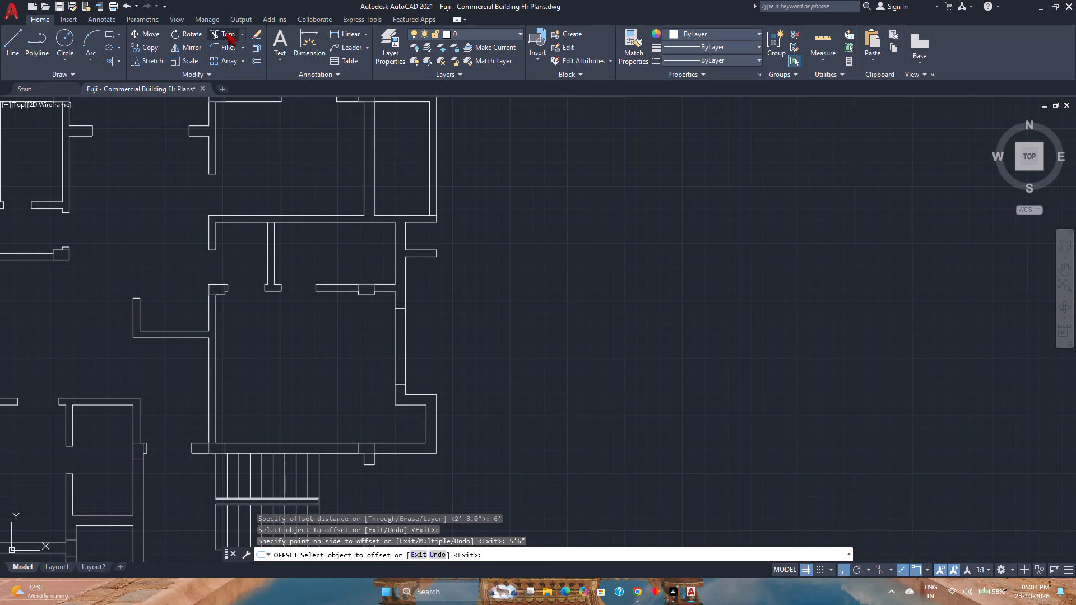
pyautogui.click(431, 346)
pyautogui.click(353, 348)
pyautogui.scroll(-1, 353, 348)
pyautogui.rightClick(353, 348)
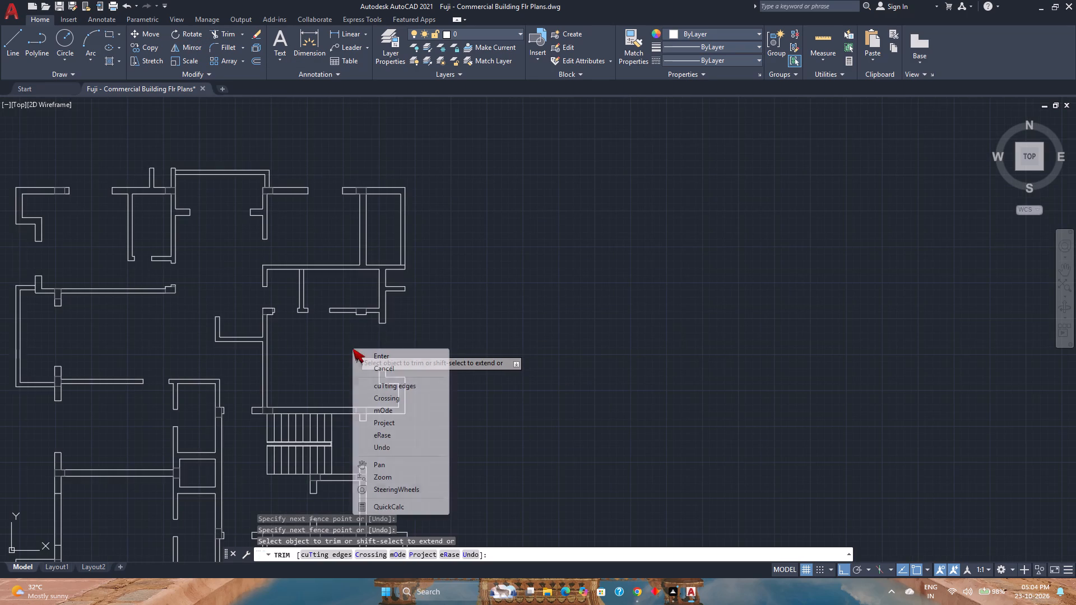
pyautogui.click(379, 359)
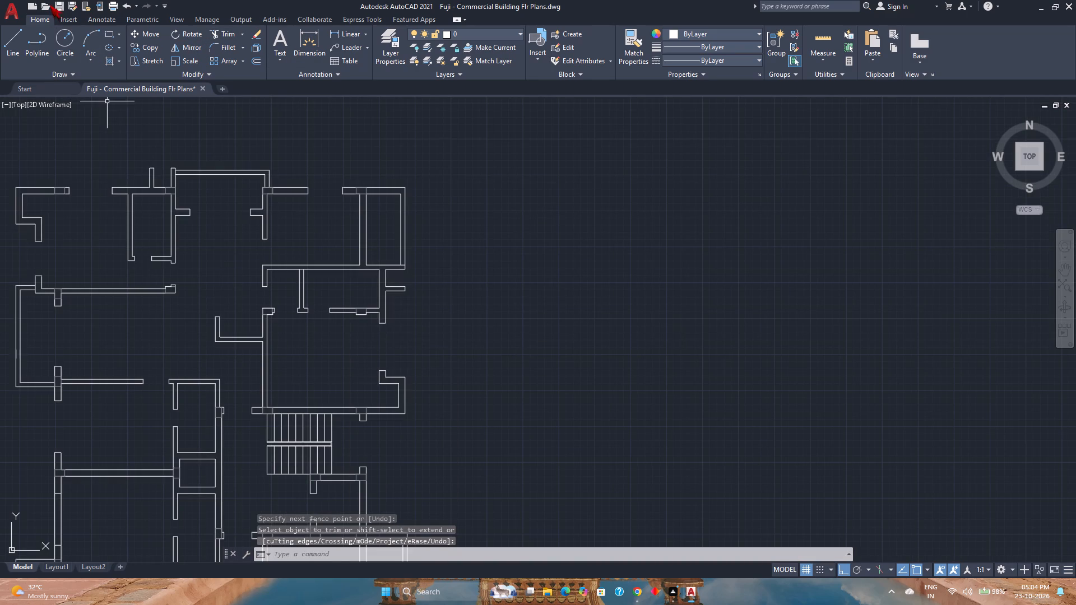
# Save the drawing.
pyautogui.click(55, 2)
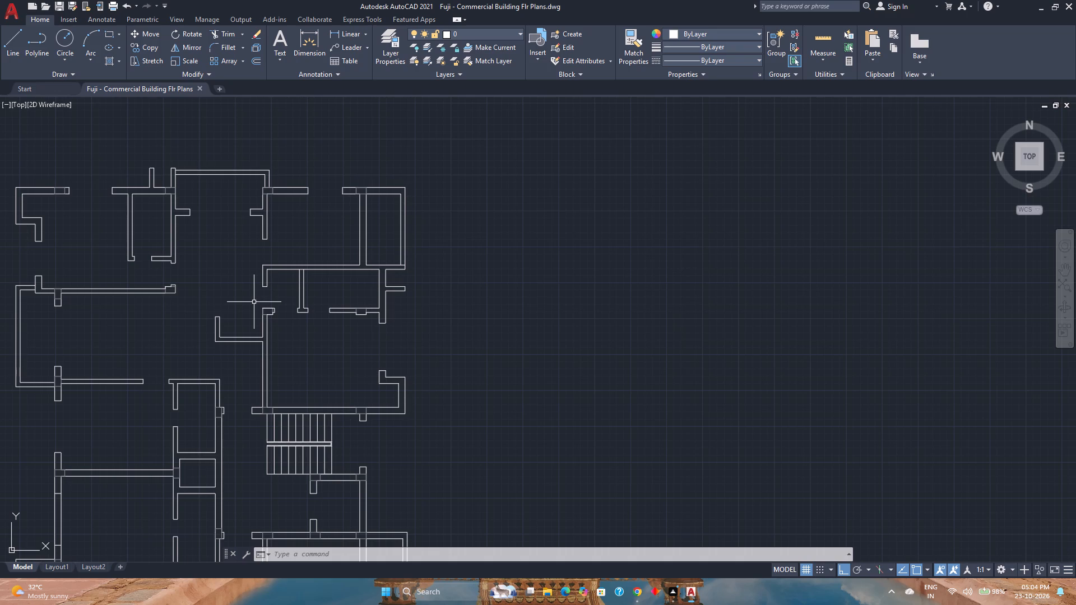
# Draw a line across the top wall's thickness at the inner left corner of the narrow room at the plan's top.
pyautogui.scroll(4, 140, 197)
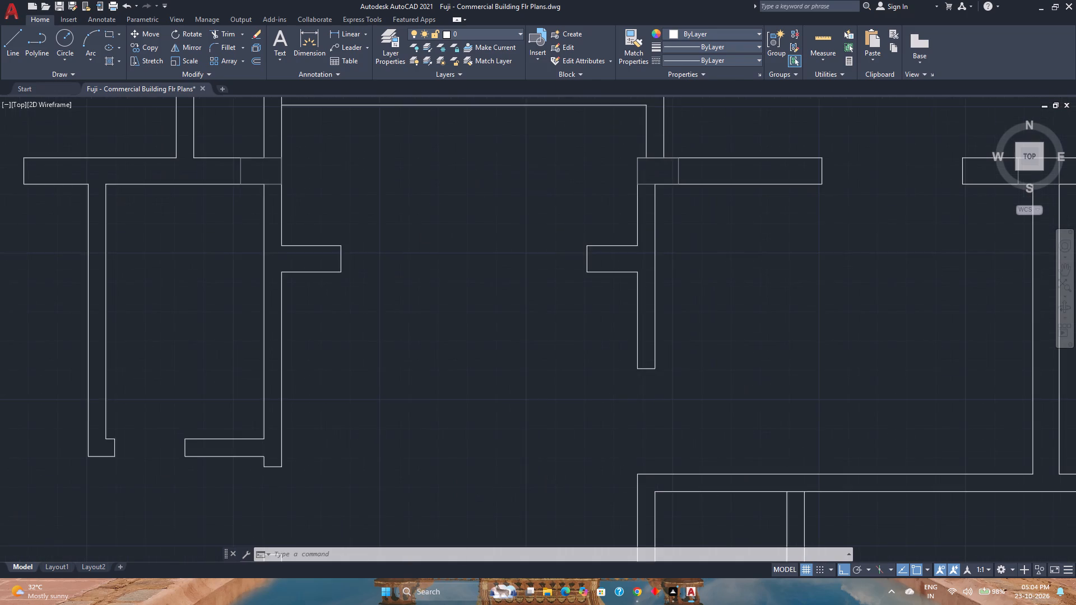
pyautogui.scroll(1, 140, 197)
pyautogui.moveTo(142, 197); pyautogui.dragTo(223, 384, button='middle')
pyautogui.click(11, 53)
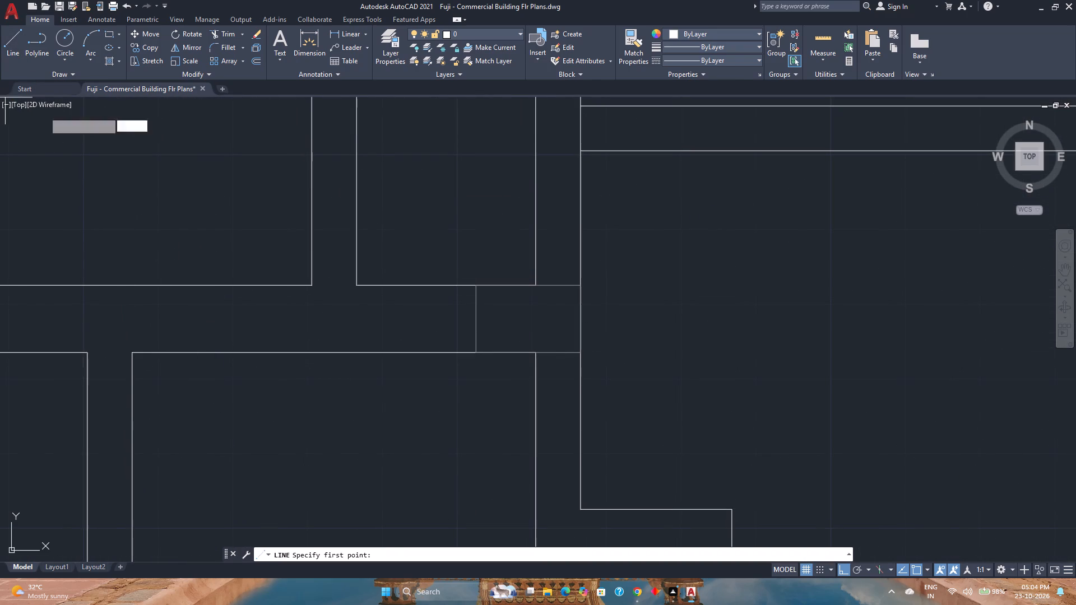
pyautogui.click(129, 353)
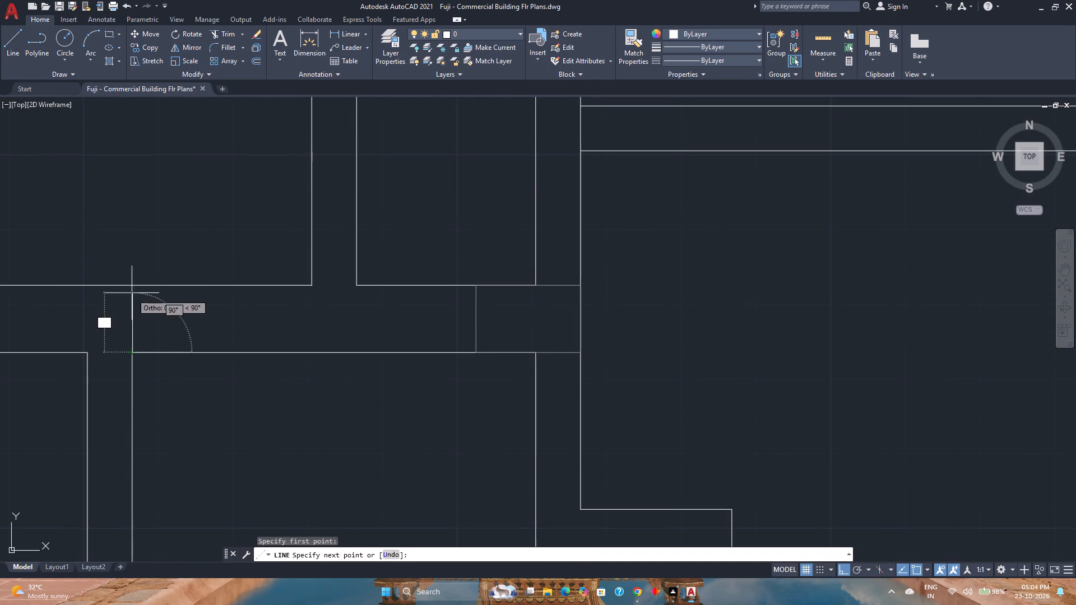
pyautogui.click(132, 286)
pyautogui.rightClick(145, 214)
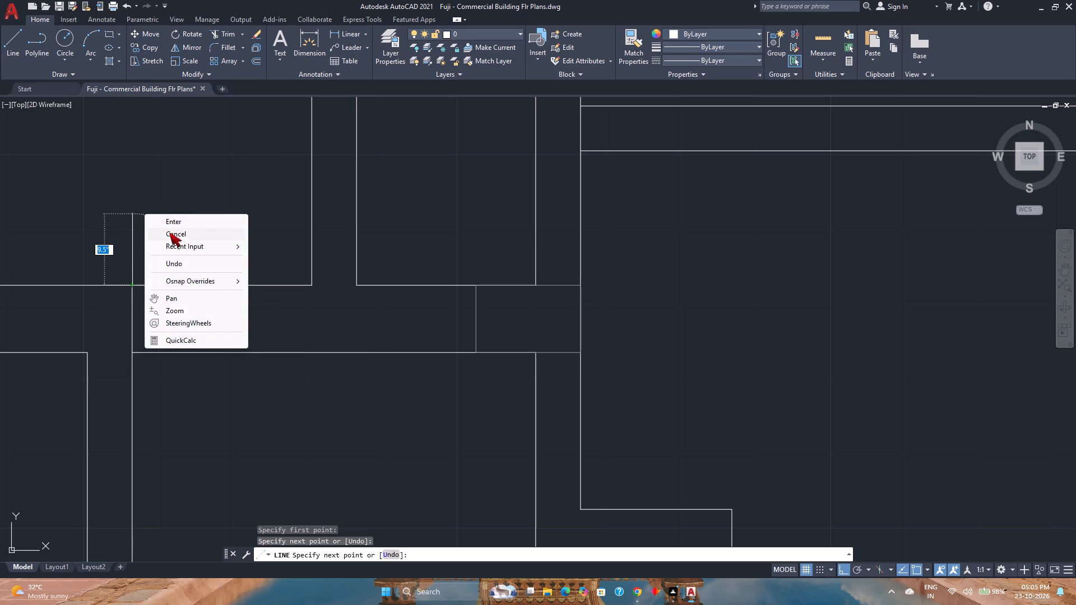
pyautogui.click(177, 218)
# Offset the line across the narrow room's top wall 2' to the right.
pyautogui.click(255, 62)
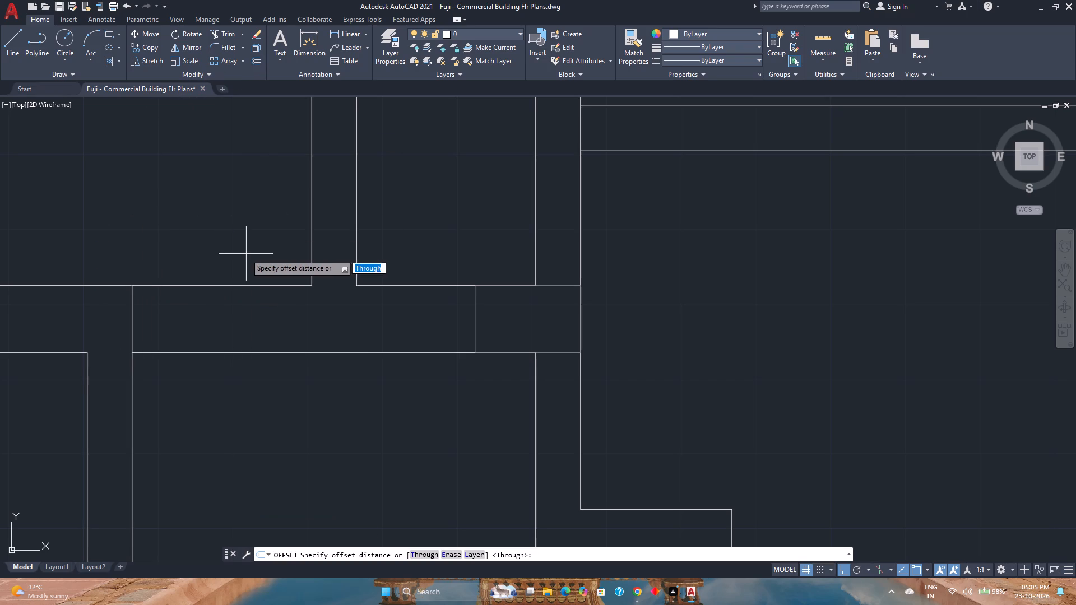
pyautogui.write("2'")
pyautogui.press('Return')
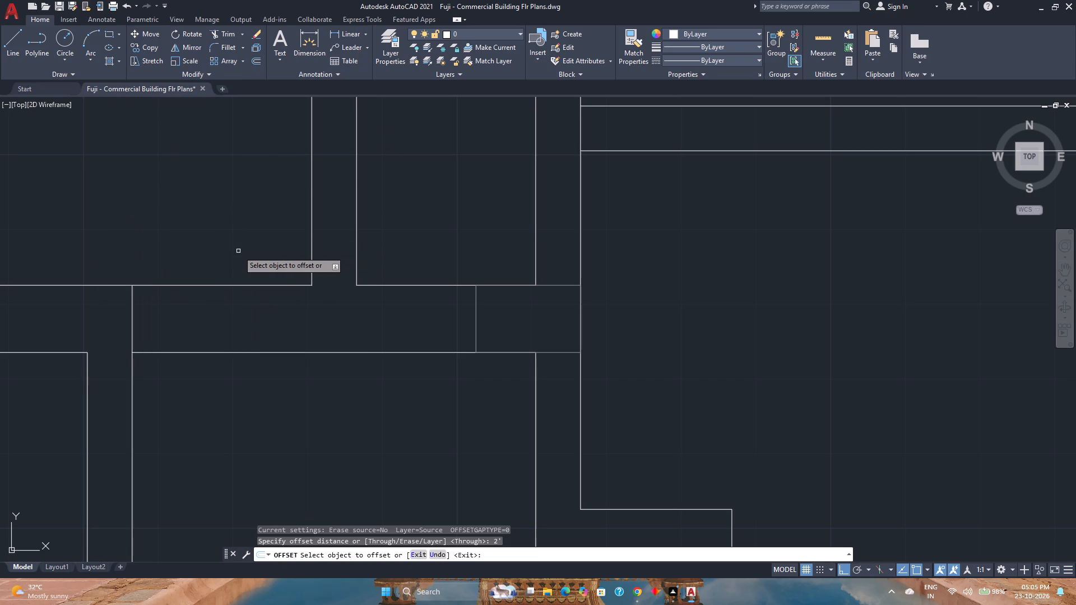
pyautogui.click(133, 316)
pyautogui.click(236, 316)
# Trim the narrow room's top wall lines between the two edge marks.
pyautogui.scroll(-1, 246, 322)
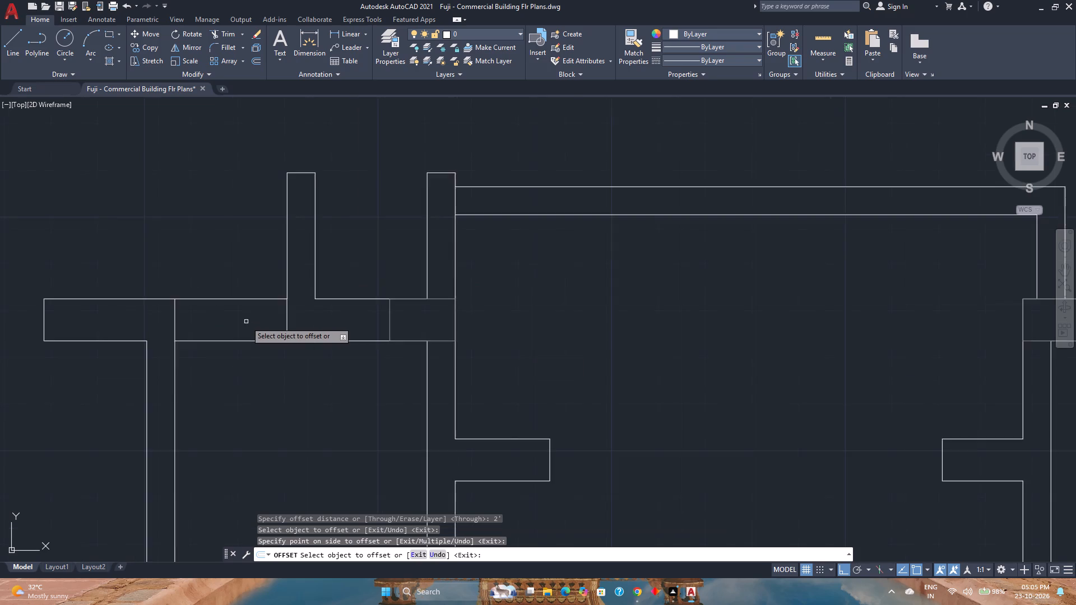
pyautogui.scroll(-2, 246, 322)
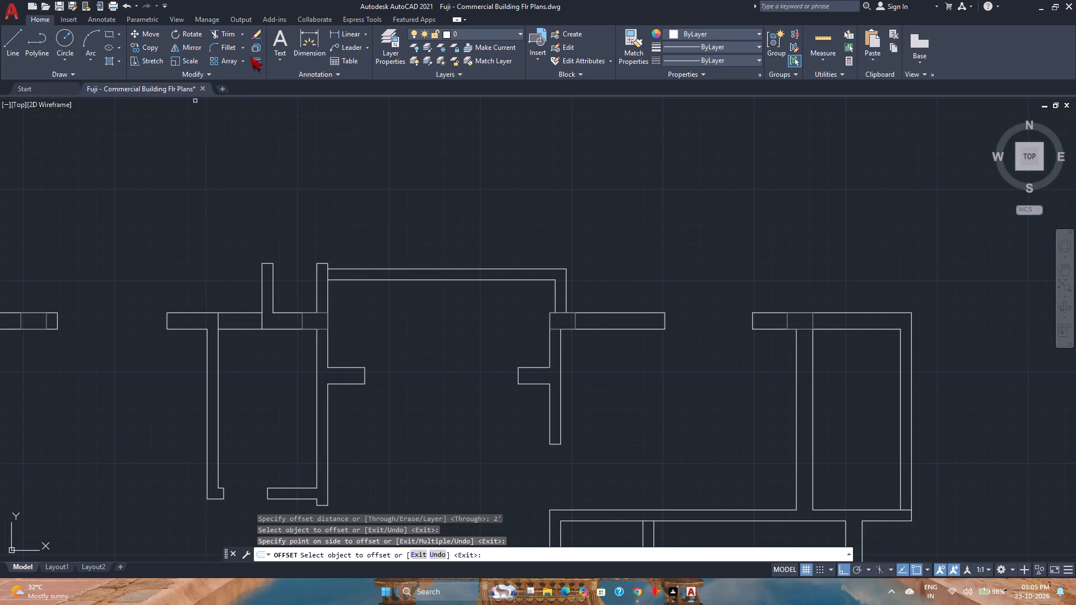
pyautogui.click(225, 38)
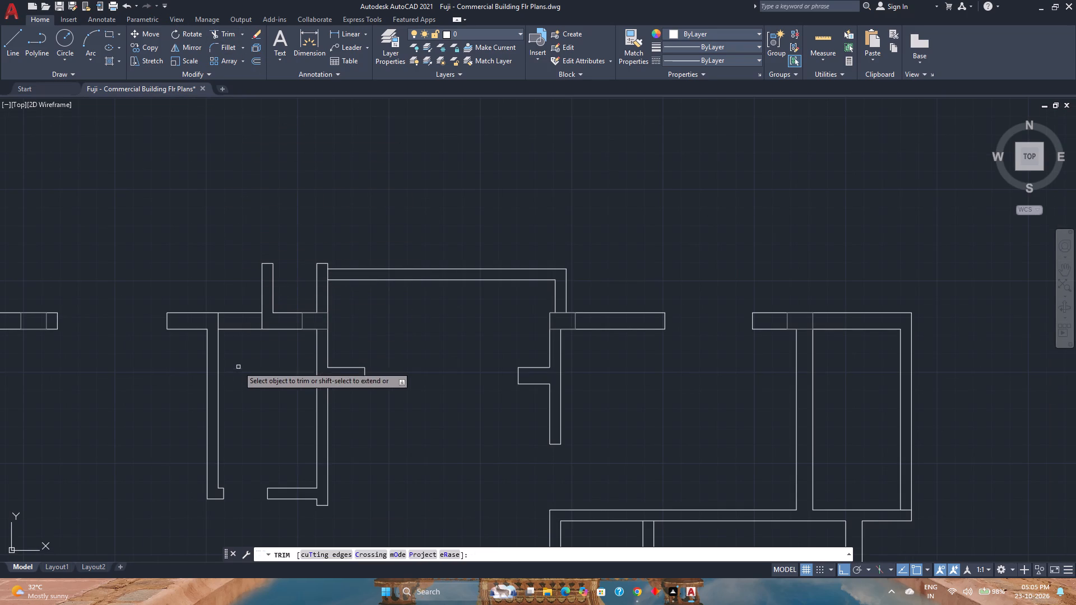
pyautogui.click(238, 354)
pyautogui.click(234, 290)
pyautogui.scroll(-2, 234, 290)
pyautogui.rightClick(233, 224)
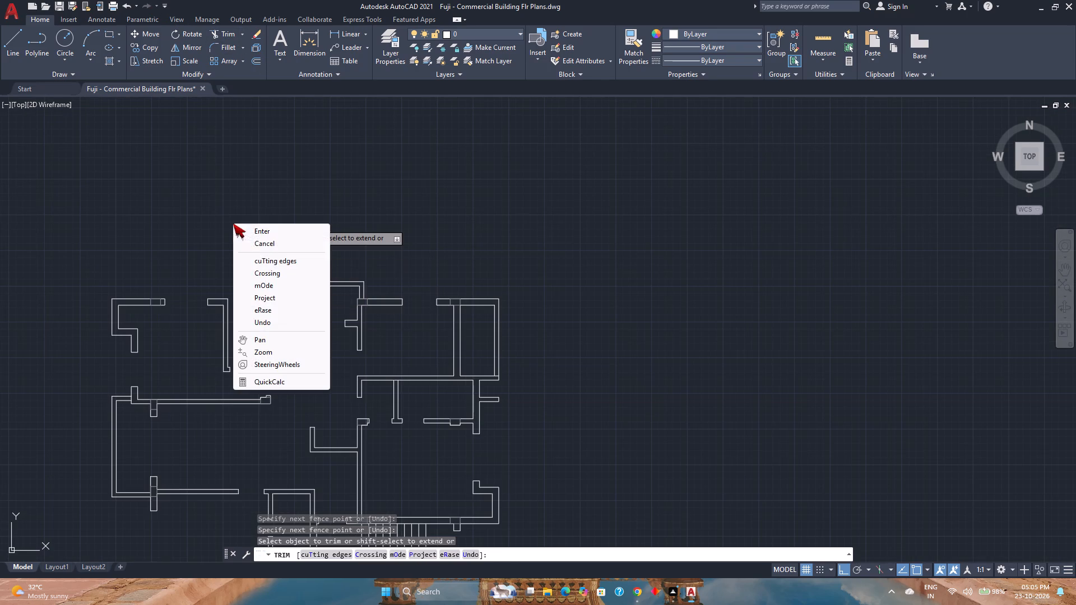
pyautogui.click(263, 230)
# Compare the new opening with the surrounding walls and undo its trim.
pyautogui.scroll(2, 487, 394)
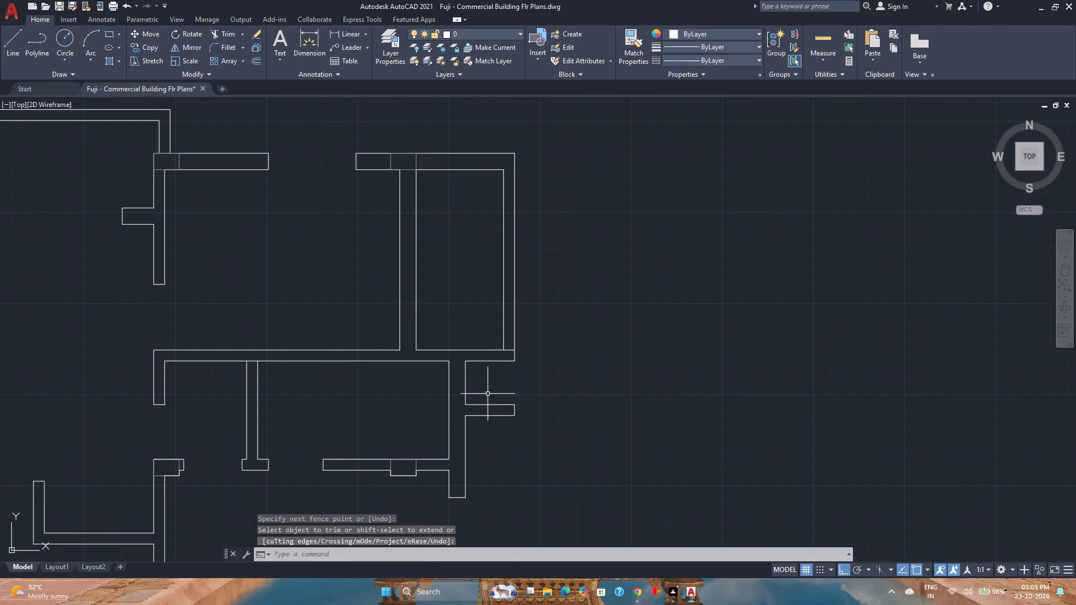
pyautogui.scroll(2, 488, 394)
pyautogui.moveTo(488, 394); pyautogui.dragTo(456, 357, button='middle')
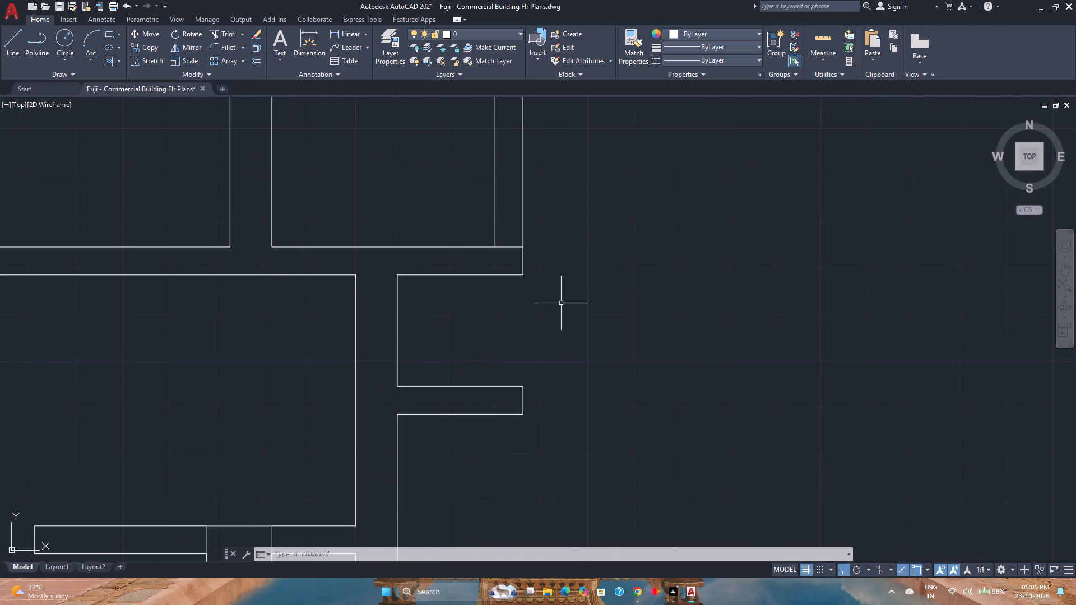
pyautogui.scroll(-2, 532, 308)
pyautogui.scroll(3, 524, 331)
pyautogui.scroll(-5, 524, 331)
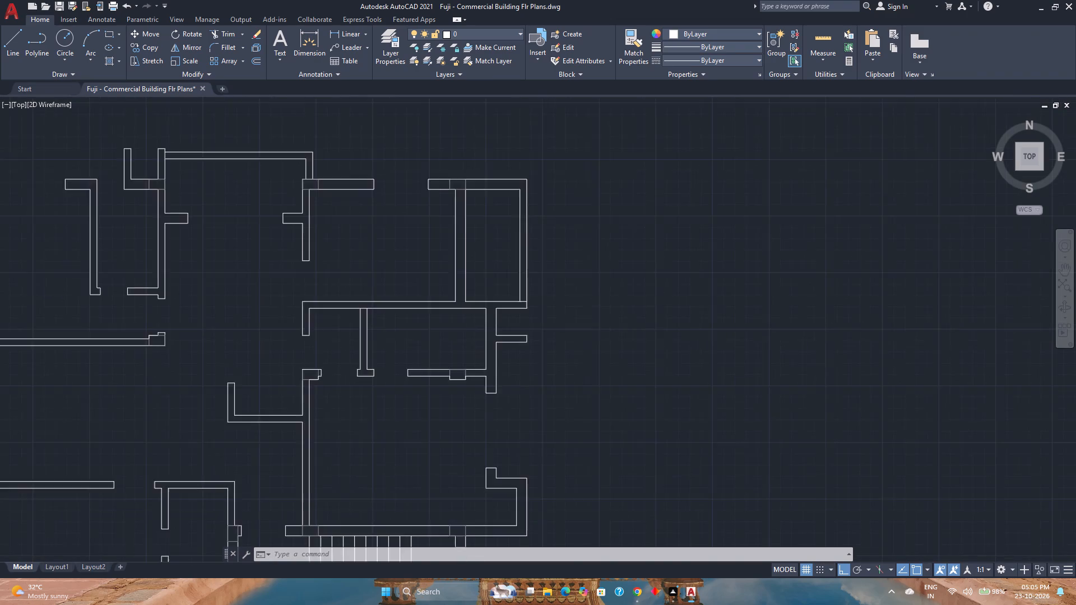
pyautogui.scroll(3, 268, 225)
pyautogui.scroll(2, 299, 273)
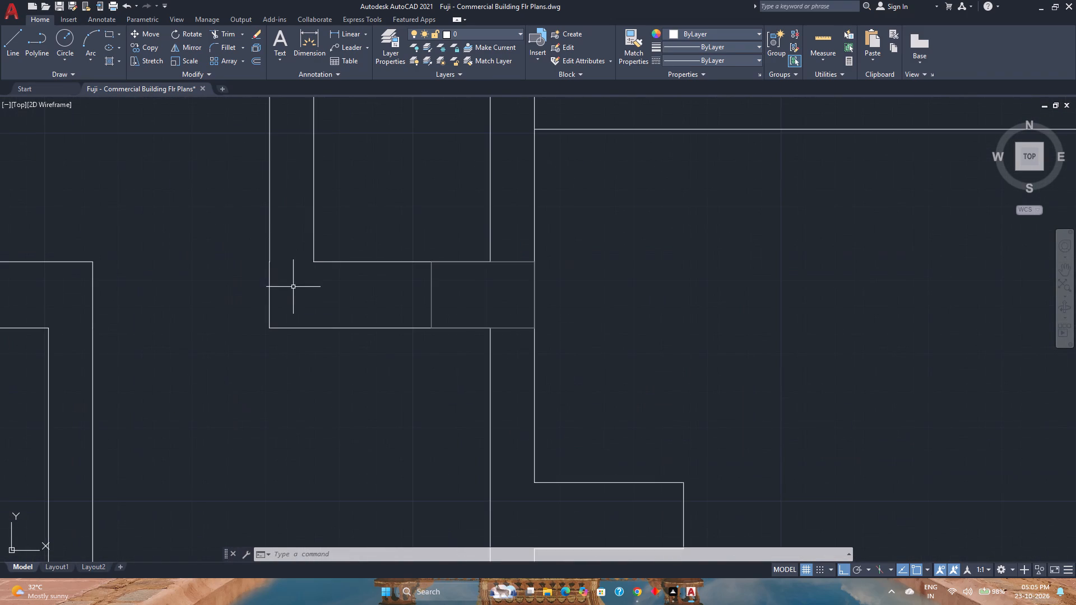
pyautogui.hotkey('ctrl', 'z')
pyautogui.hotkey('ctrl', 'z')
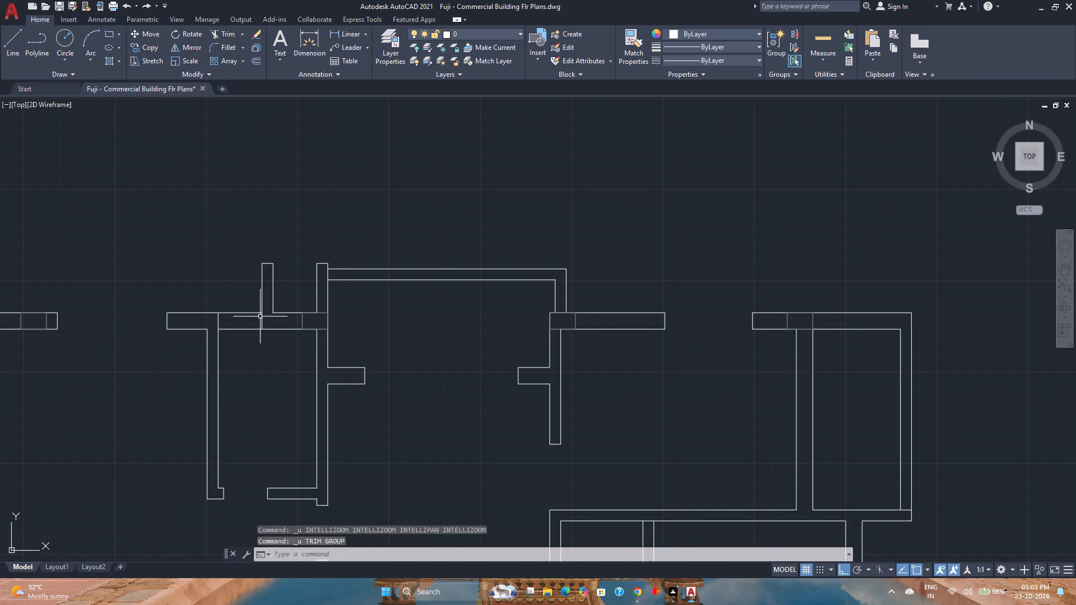
# Move the right edge mark across the narrow room's top wall 2.5" to the left.
pyautogui.scroll(3, 259, 316)
pyautogui.click(271, 332)
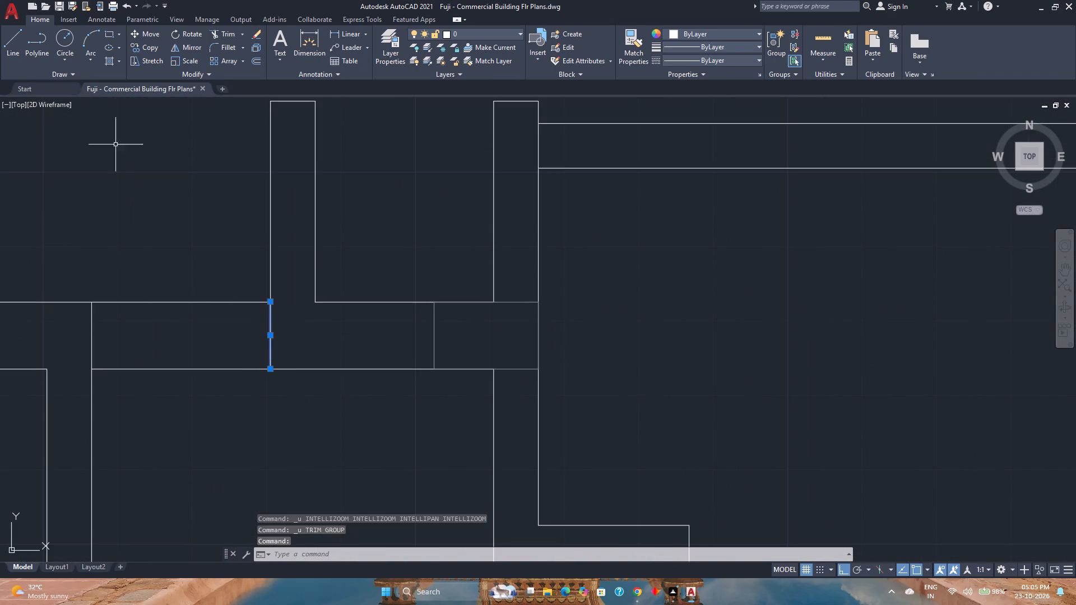
pyautogui.click(150, 38)
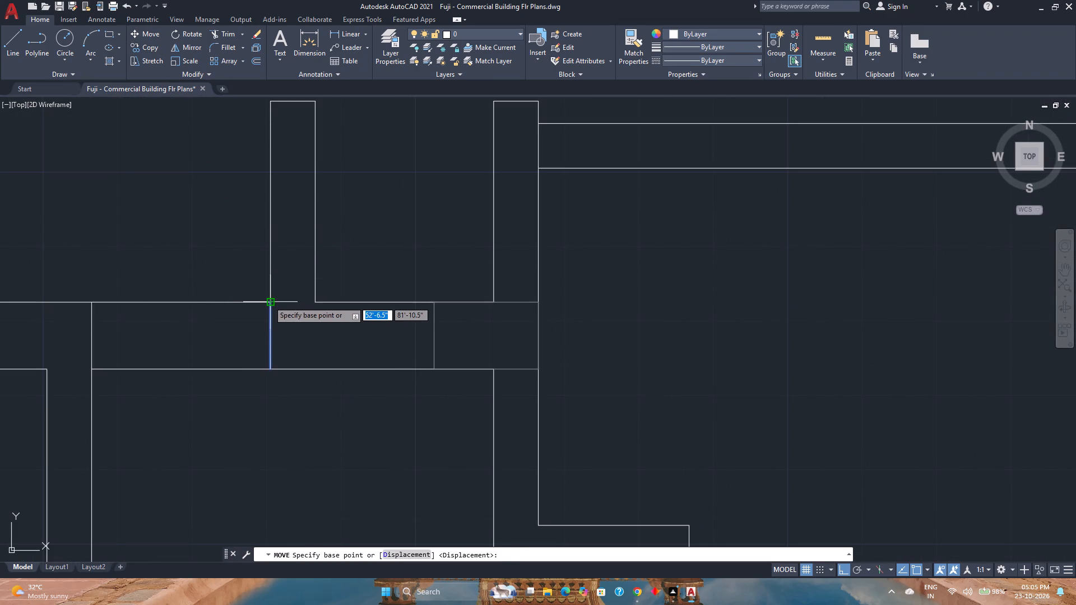
pyautogui.click(269, 301)
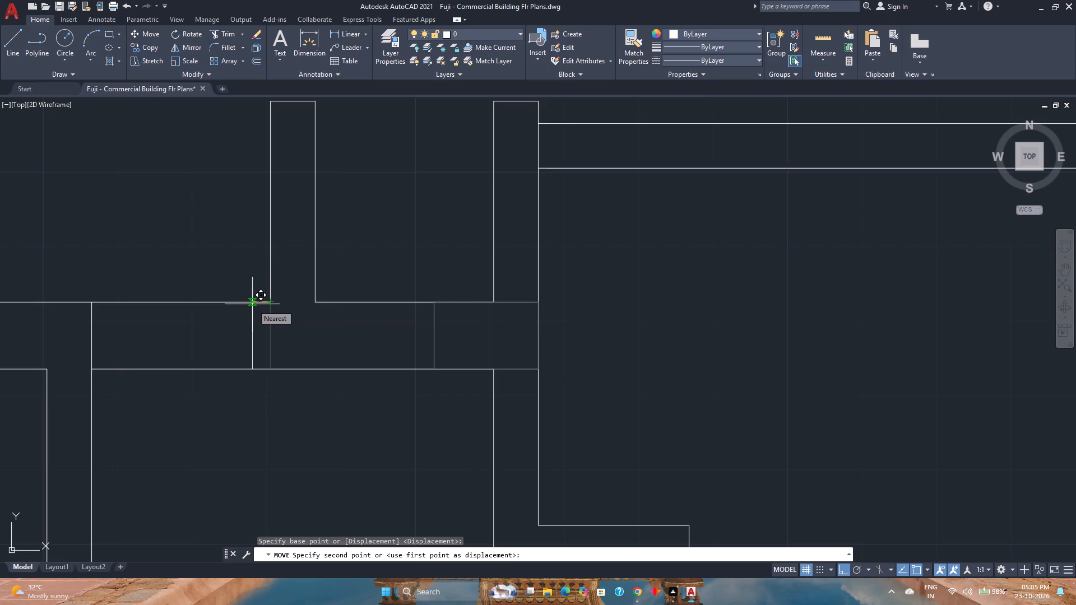
pyautogui.write('2.5')
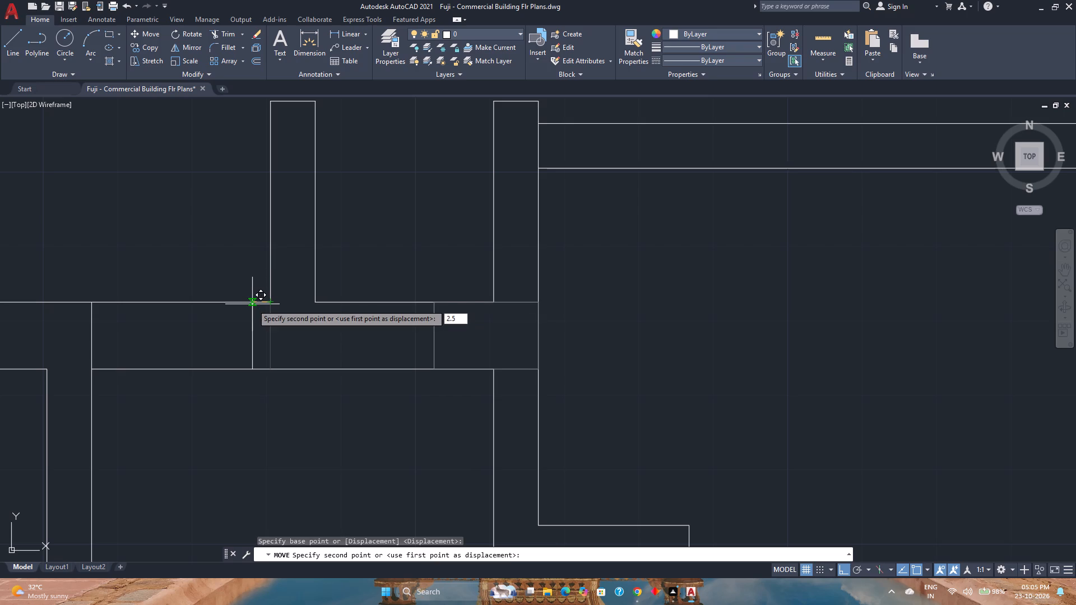
pyautogui.hotkey('shift', '"')
pyautogui.press('Return')
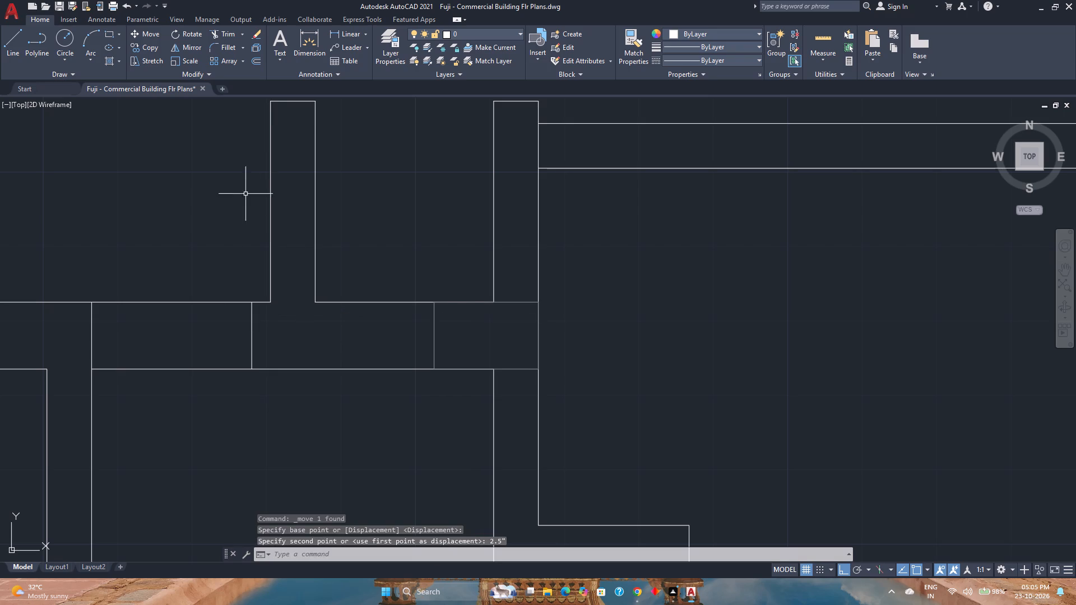
# Measure the marked opening's width in the narrow room's top wall.
pyautogui.click(817, 34)
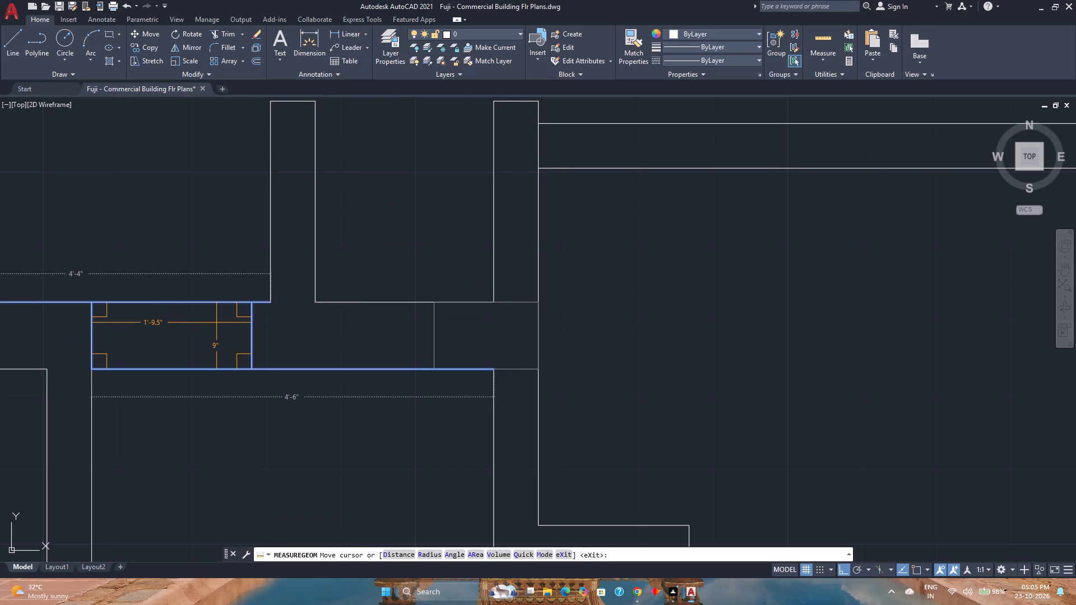
pyautogui.click(128, 224)
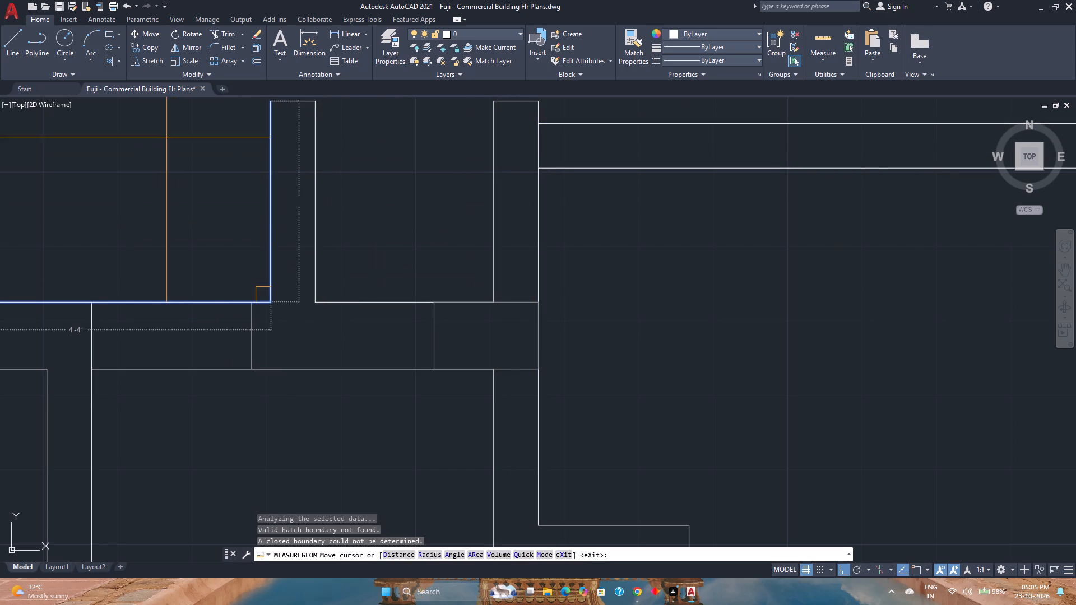
# Trim the narrow room's top wall lines between the two edge marks to open the gap.
pyautogui.click(211, 34)
pyautogui.click(181, 426)
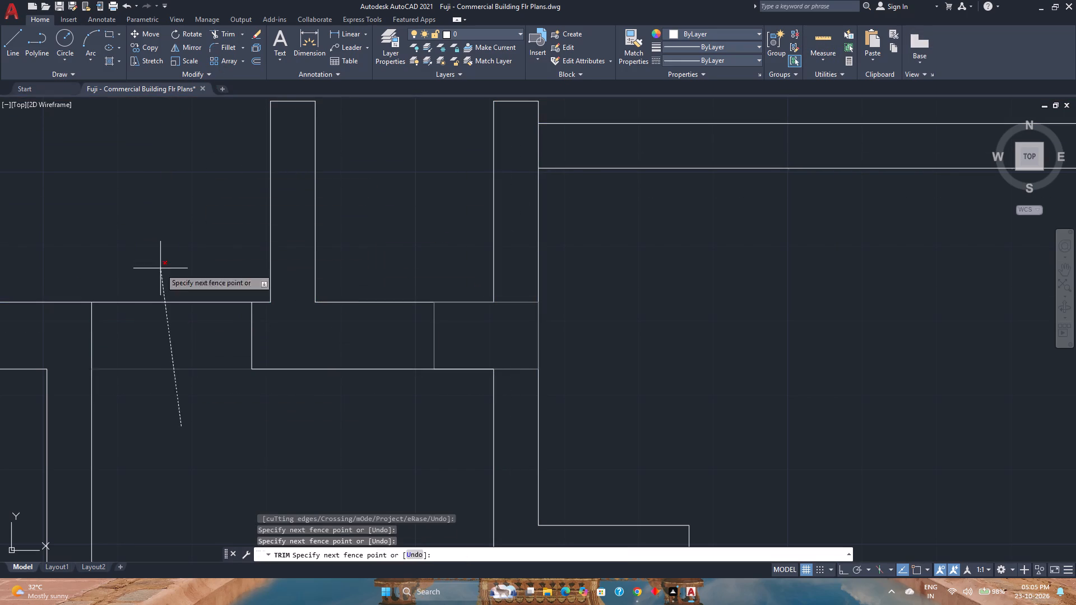
pyautogui.click(160, 221)
pyautogui.scroll(-1, 165, 220)
pyautogui.rightClick(165, 220)
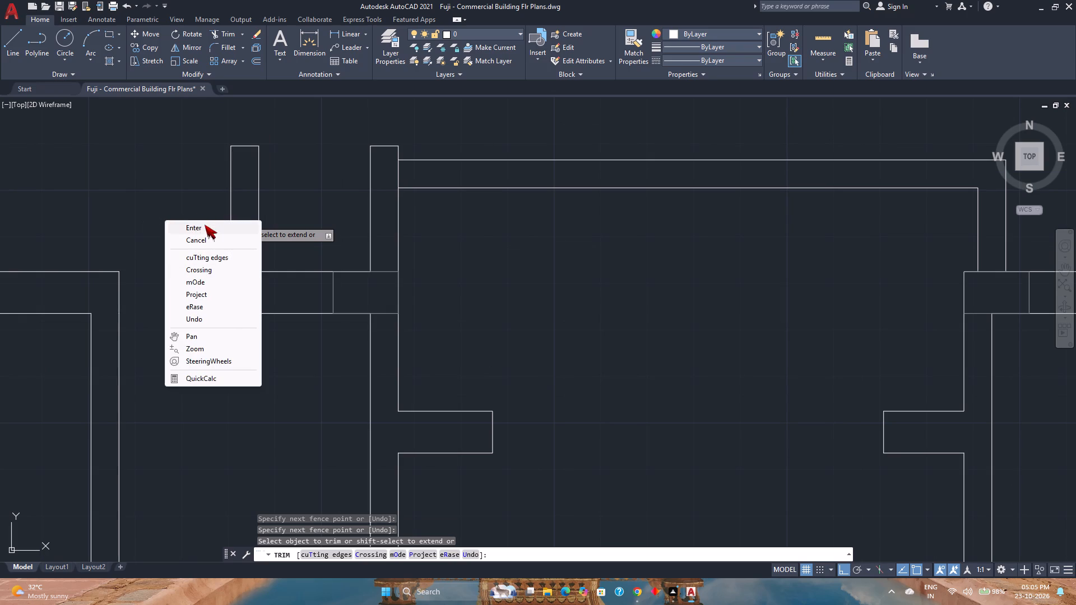
pyautogui.click(205, 225)
# Draw a line across the short vertical wall where it meets the bottom wall of the upper-right rooms.
pyautogui.scroll(-4, 205, 225)
pyautogui.scroll(3, 400, 381)
pyautogui.moveTo(495, 277); pyautogui.dragTo(211, 478, button='middle')
pyautogui.middleClick(211, 478)
pyautogui.click(18, 56)
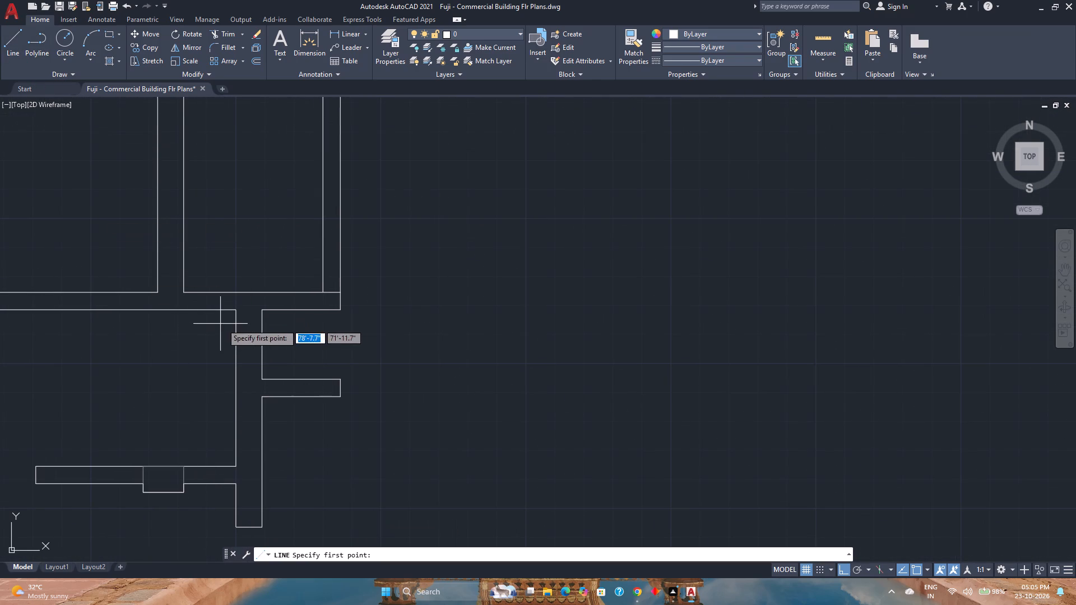
pyautogui.click(257, 312)
pyautogui.click(238, 310)
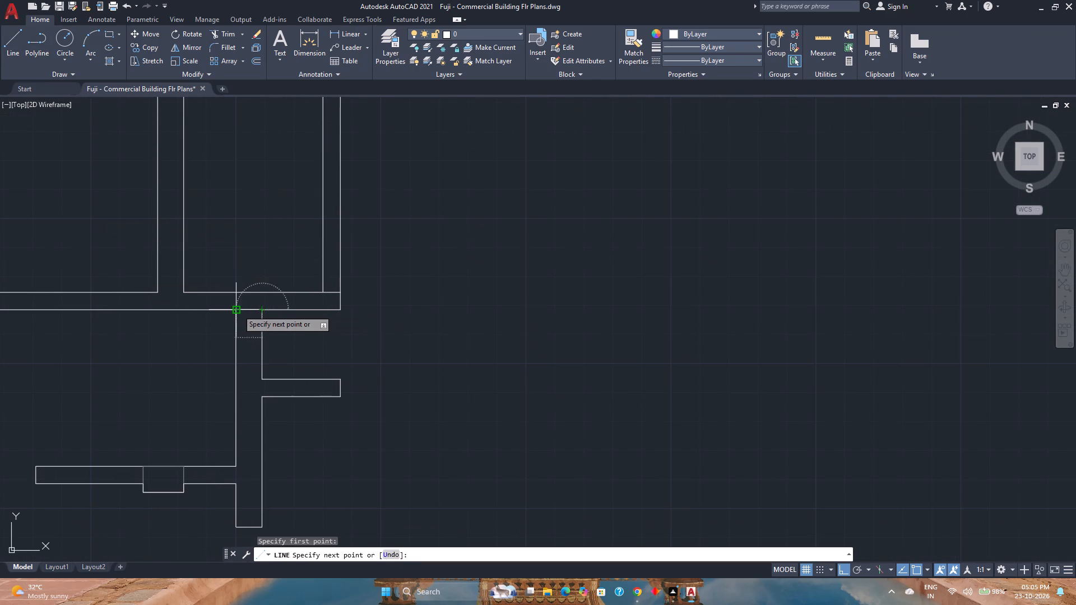
pyautogui.rightClick(208, 343)
pyautogui.click(230, 350)
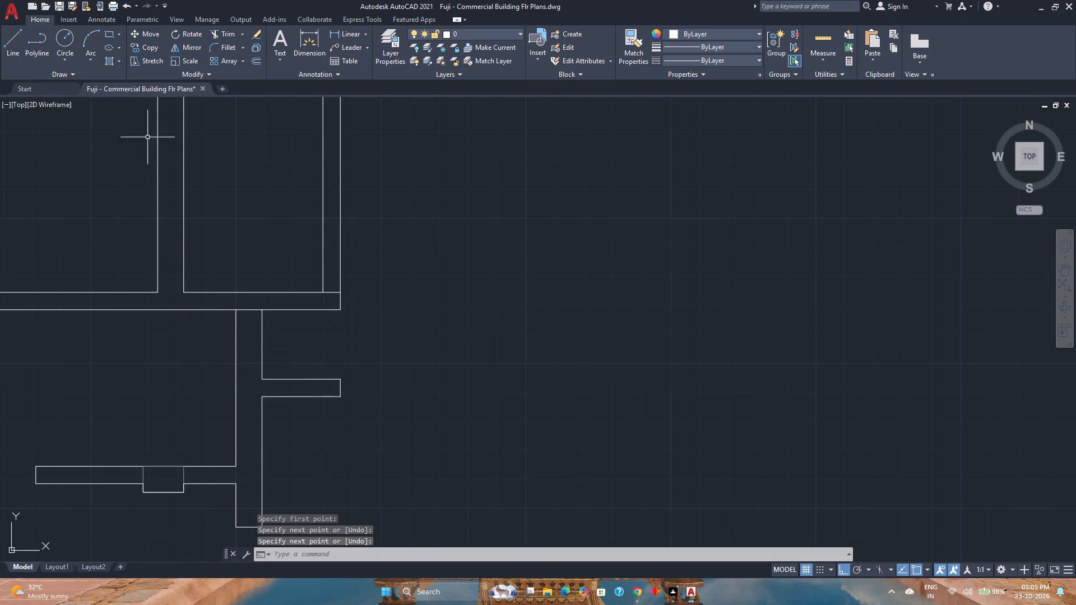
# Offset the line across the short vertical wall 1'9.5" downward to mark the opening's other edge.
pyautogui.click(258, 62)
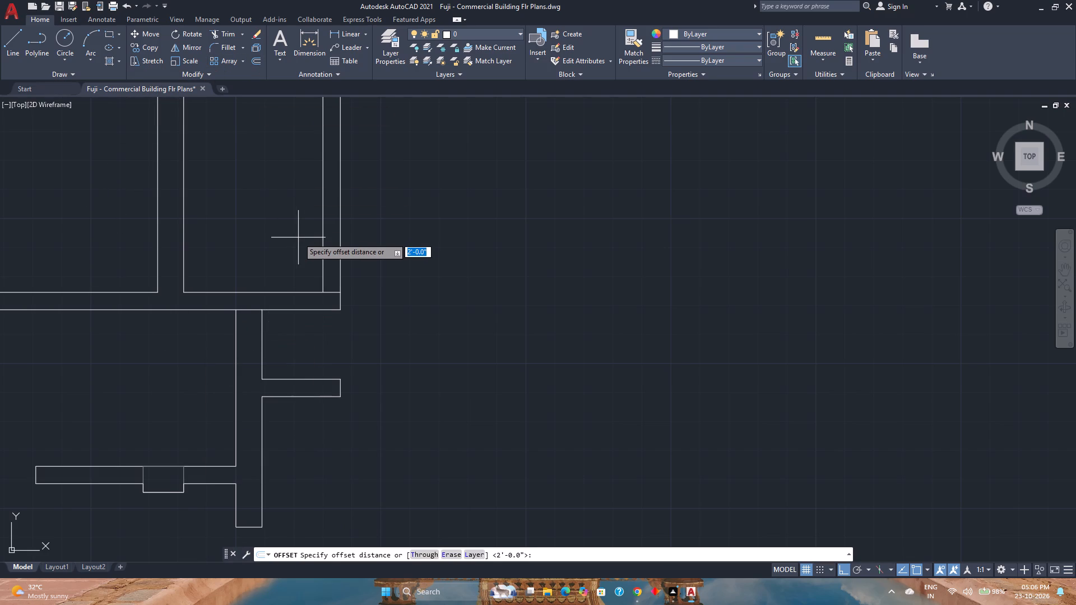
pyautogui.write('1\'9.5"')
pyautogui.press('Return')
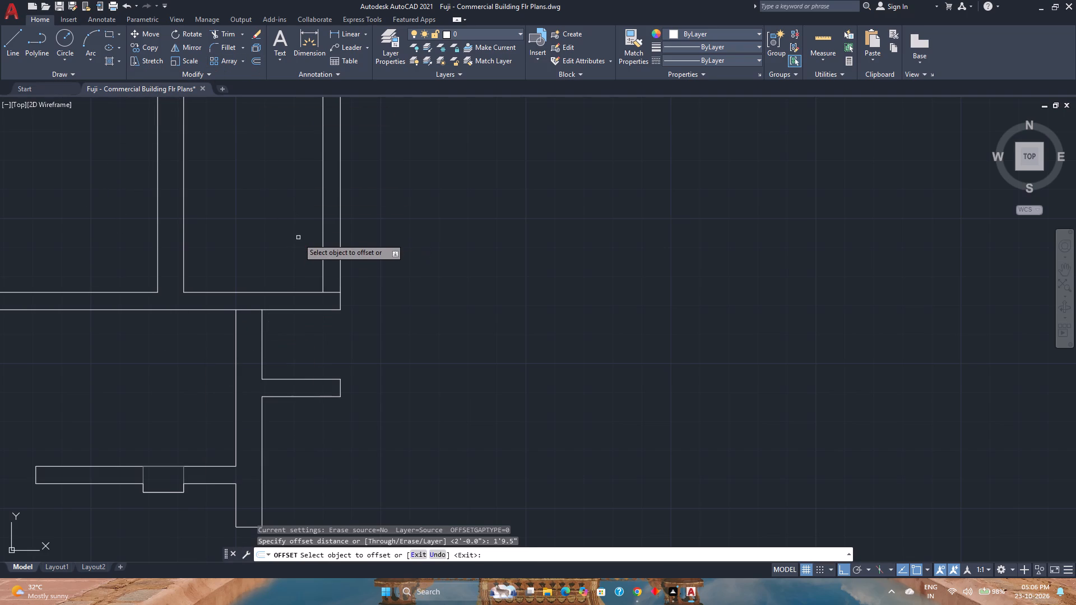
pyautogui.click(254, 309)
pyautogui.click(257, 346)
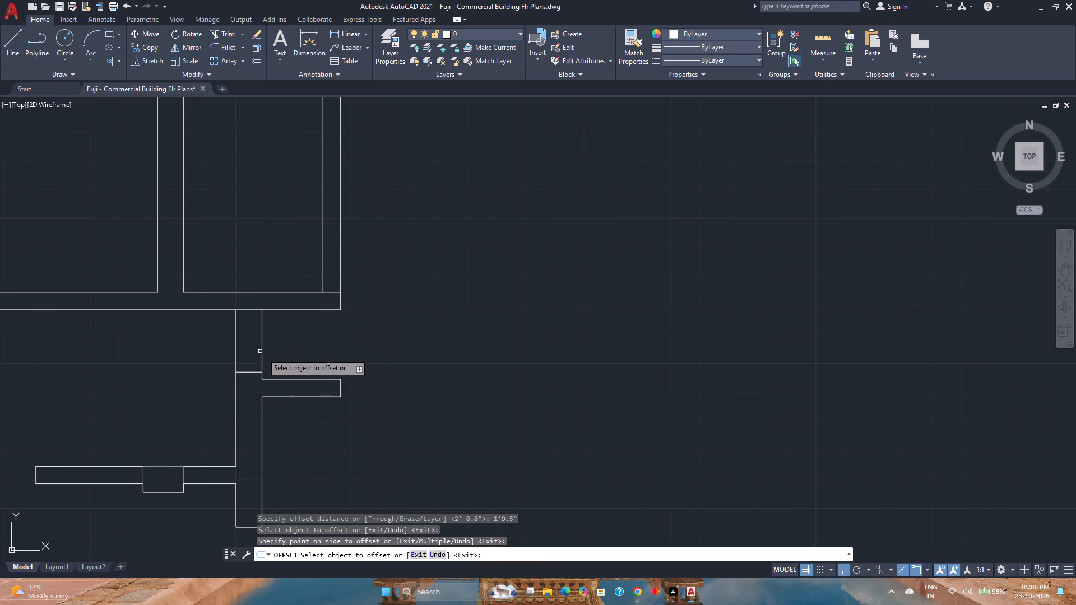
# Trim both faces of the short vertical wall between its two opening edge lines.
pyautogui.click(220, 31)
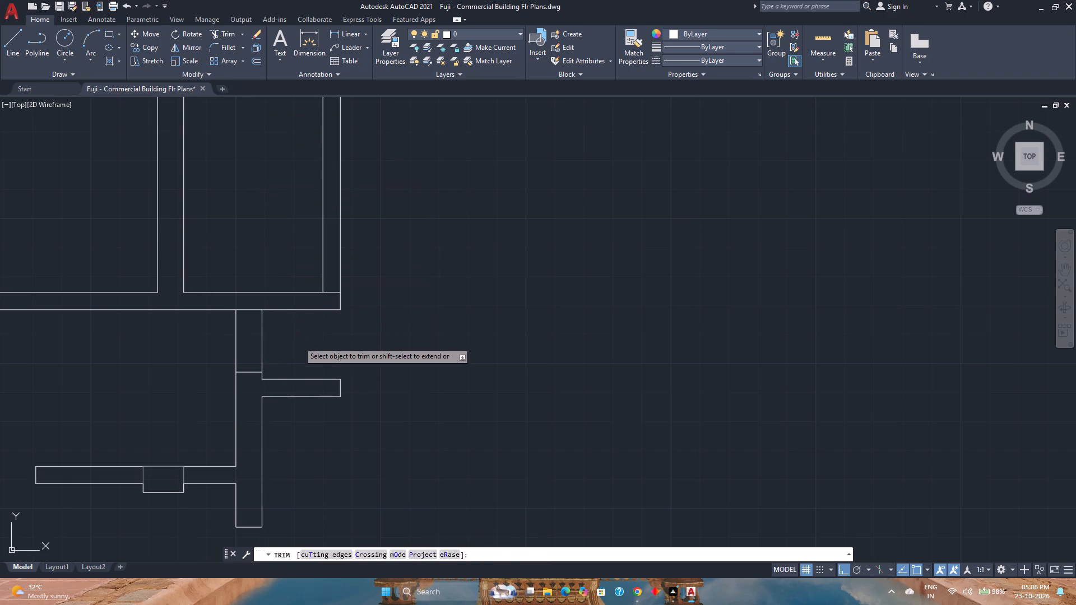
pyautogui.click(299, 342)
pyautogui.click(174, 348)
pyautogui.rightClick(429, 303)
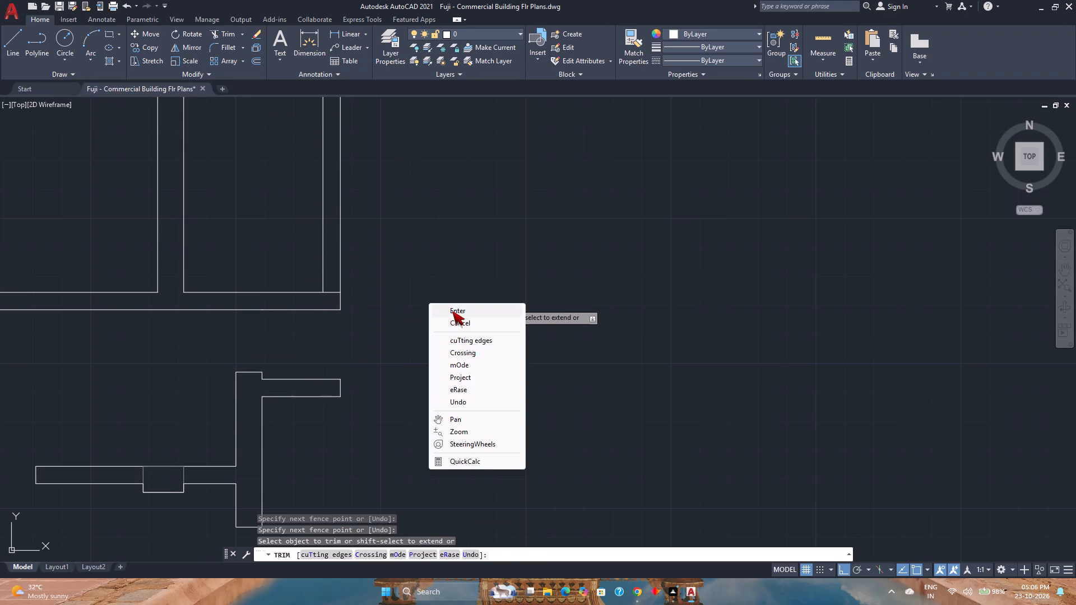
pyautogui.click(452, 311)
# Join the line segments along the lower face of the upper-right rooms' bottom wall into one line.
pyautogui.click(287, 332)
pyautogui.click(229, 302)
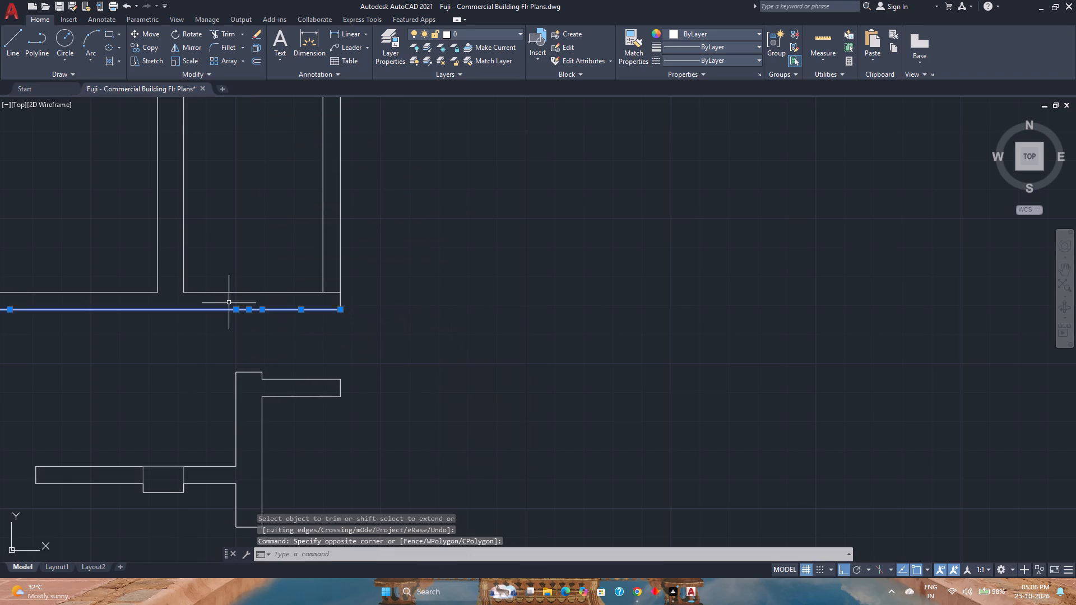
pyautogui.press('j')
pyautogui.press('Return')
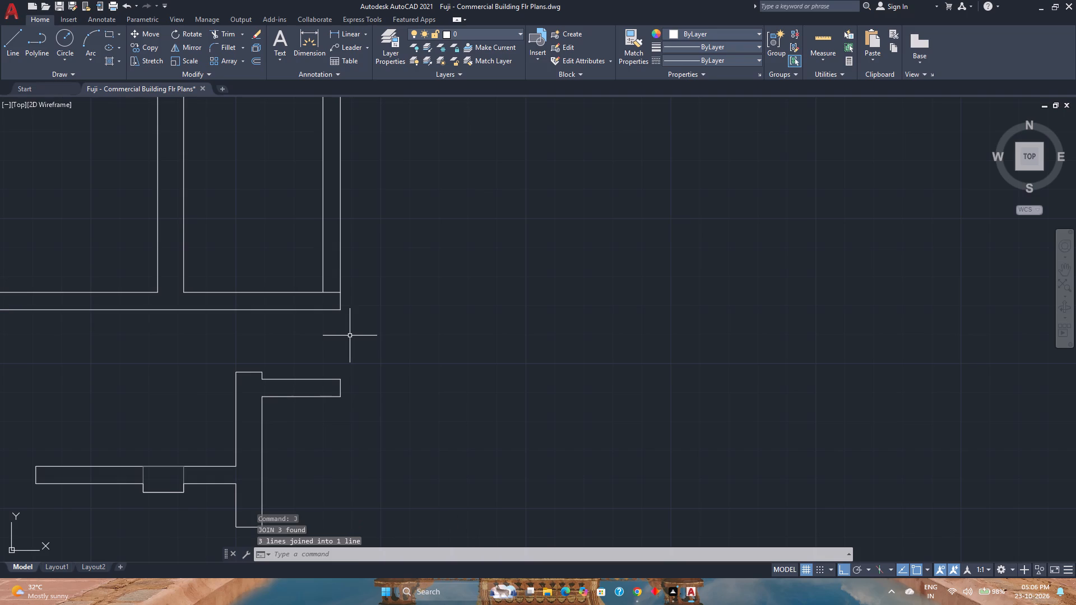
# Join the two segments of the narrow room's left wall face beside the new top opening into one line.
pyautogui.scroll(-4, 350, 336)
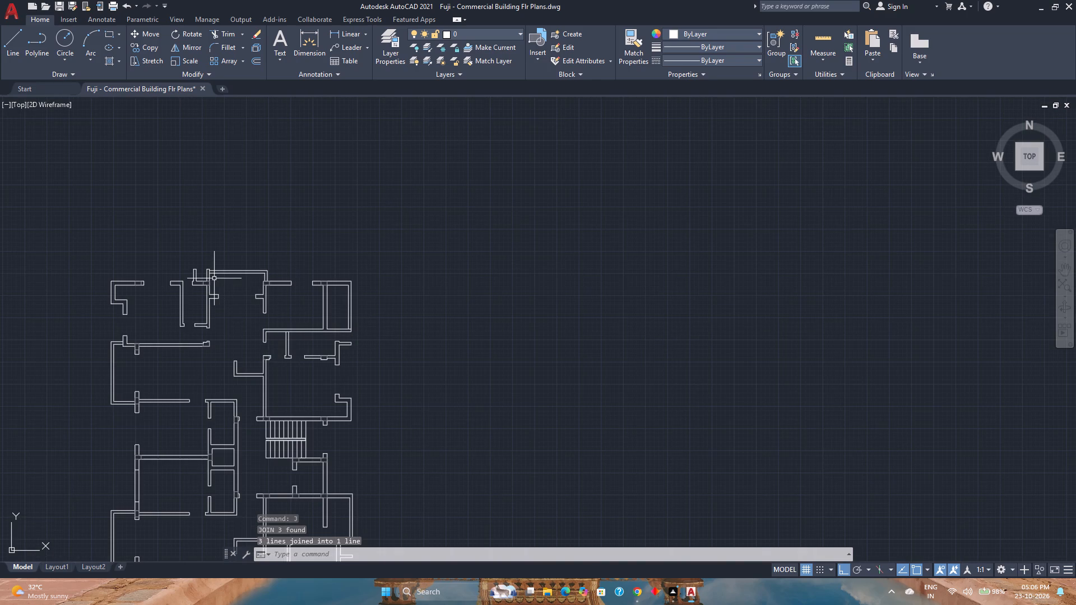
pyautogui.scroll(4, 214, 278)
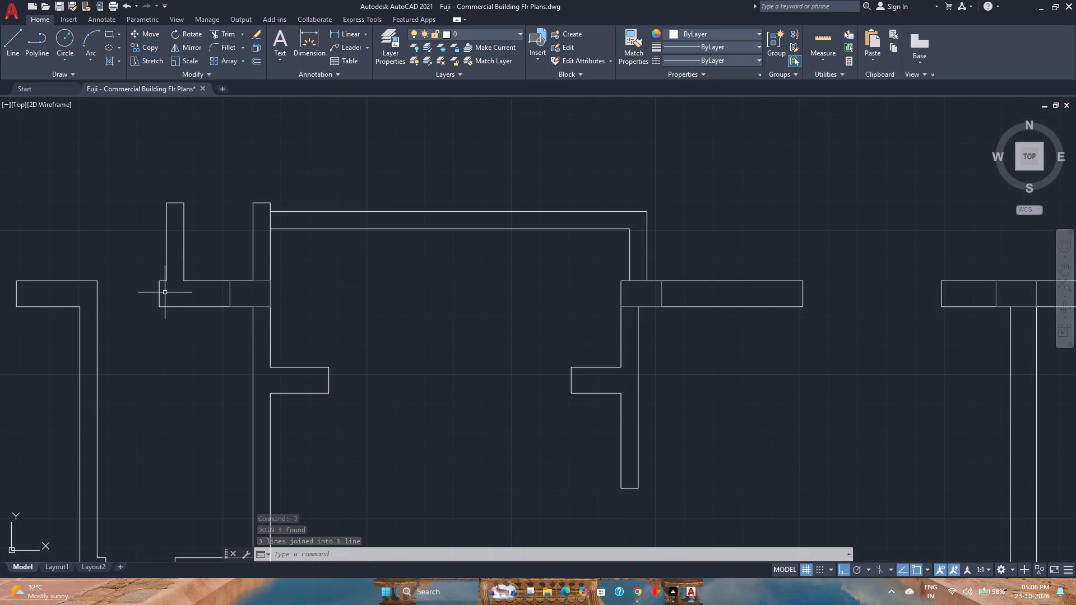
pyautogui.scroll(-1, 165, 292)
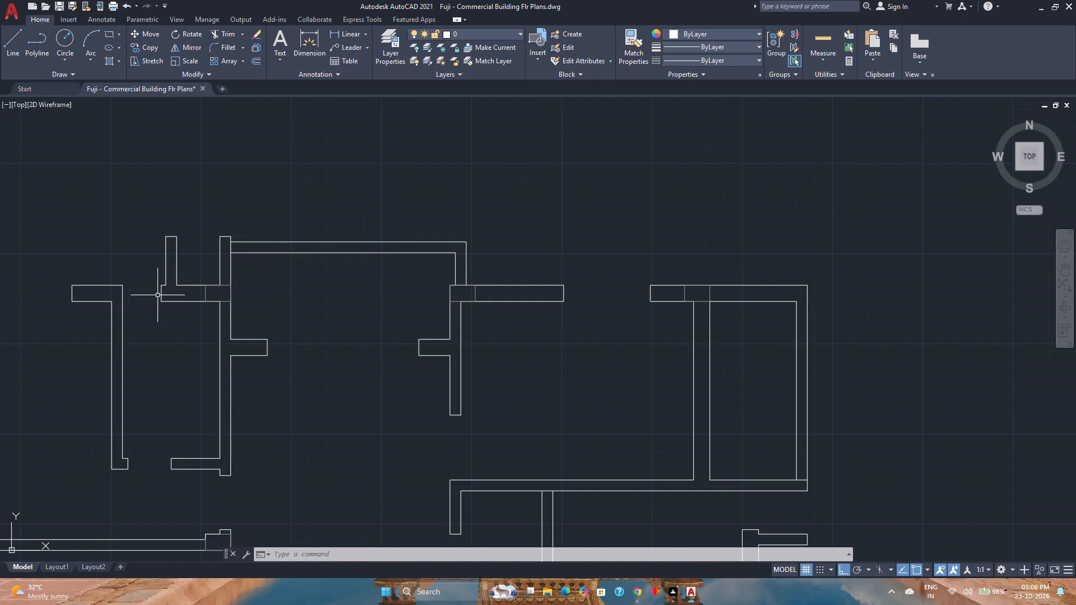
pyautogui.scroll(2, 131, 298)
pyautogui.click(137, 357)
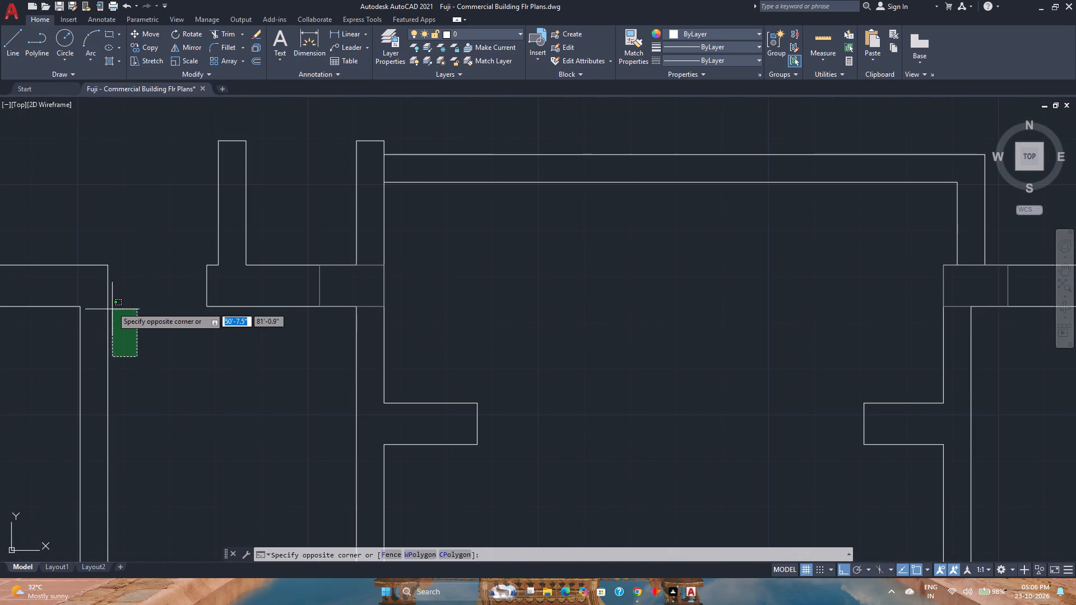
pyautogui.click(104, 290)
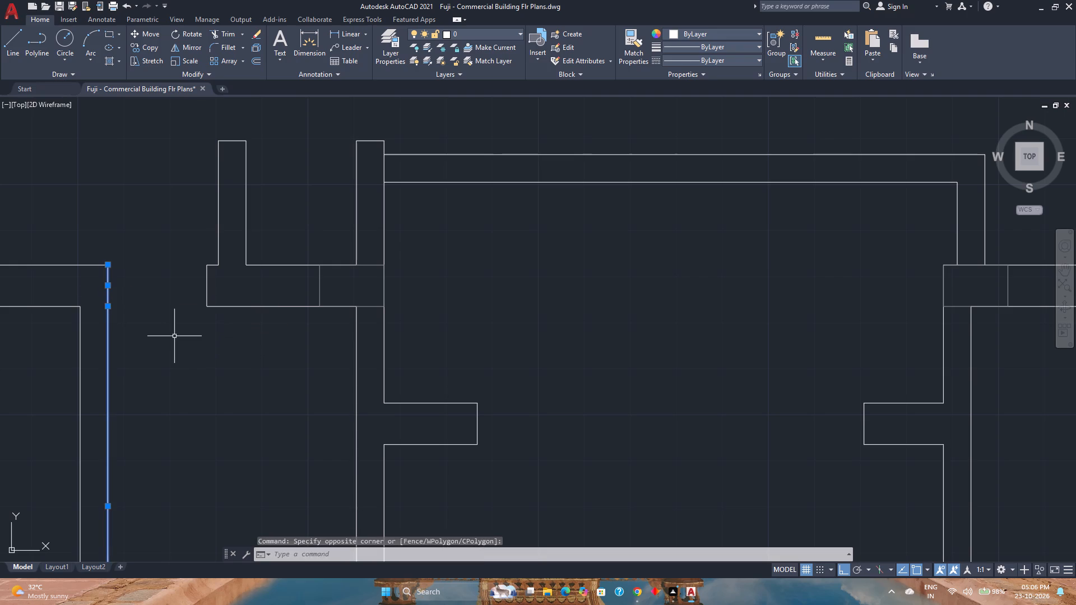
pyautogui.press('j')
pyautogui.press('Return')
# Save the drawing.
pyautogui.scroll(-3, 174, 336)
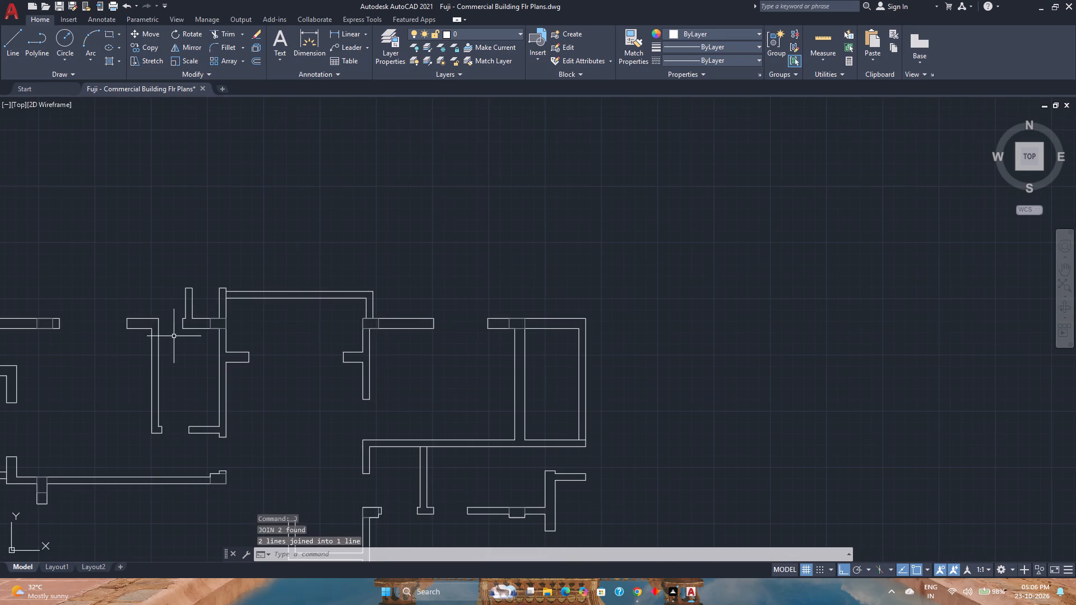
pyautogui.click(54, 0)
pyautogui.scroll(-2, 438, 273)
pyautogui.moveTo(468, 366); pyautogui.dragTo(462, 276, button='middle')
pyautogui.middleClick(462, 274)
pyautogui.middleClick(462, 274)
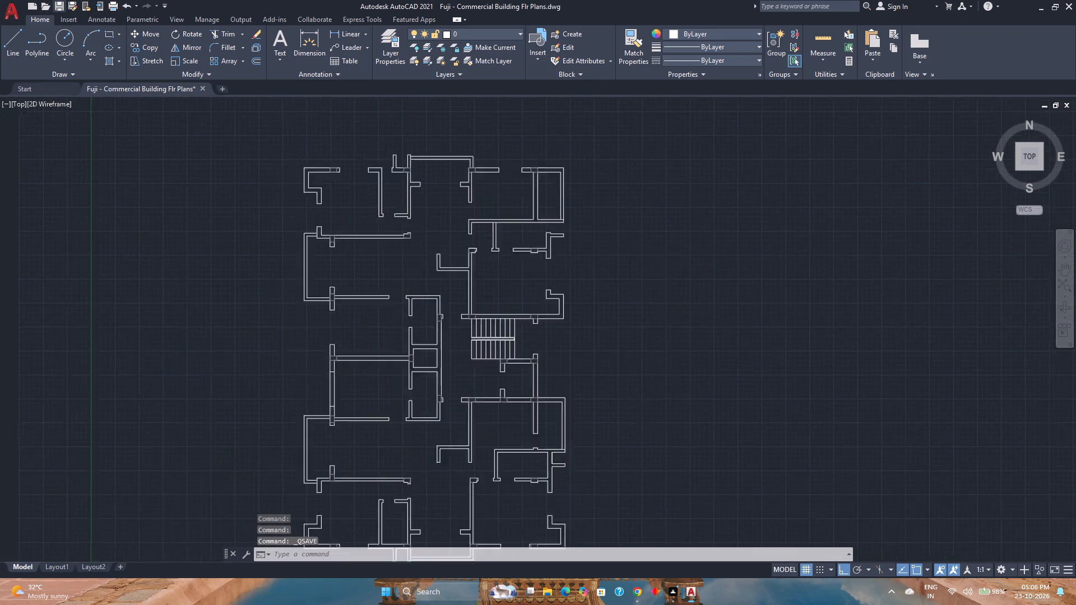
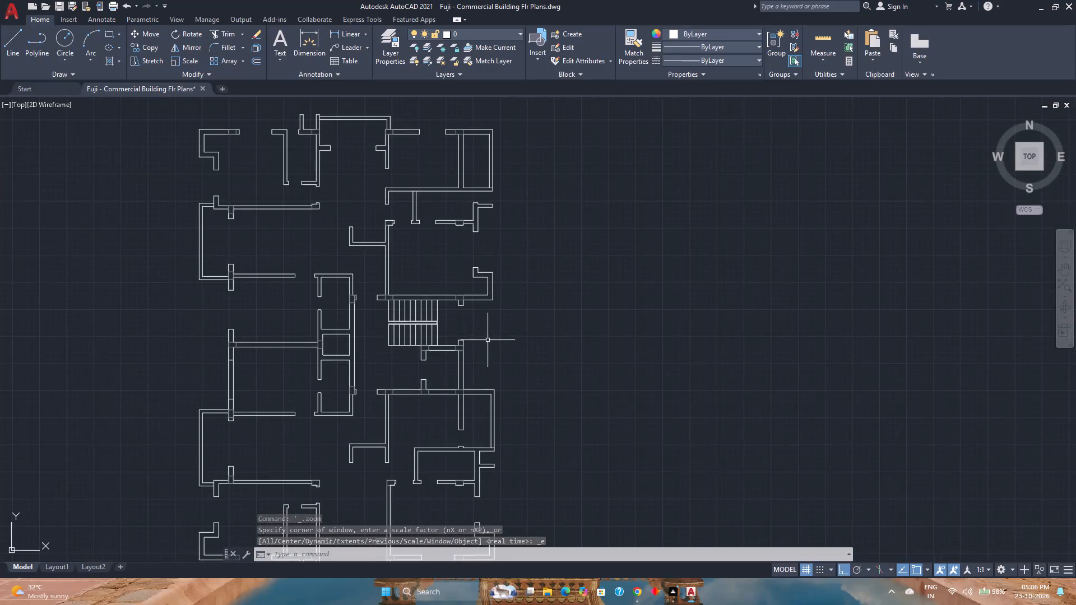
# Review the upper and lower parts of the floor plan for wall openings still missing.
pyautogui.moveTo(437, 258); pyautogui.dragTo(417, 312, button='middle')
pyautogui.middleClick(417, 312)
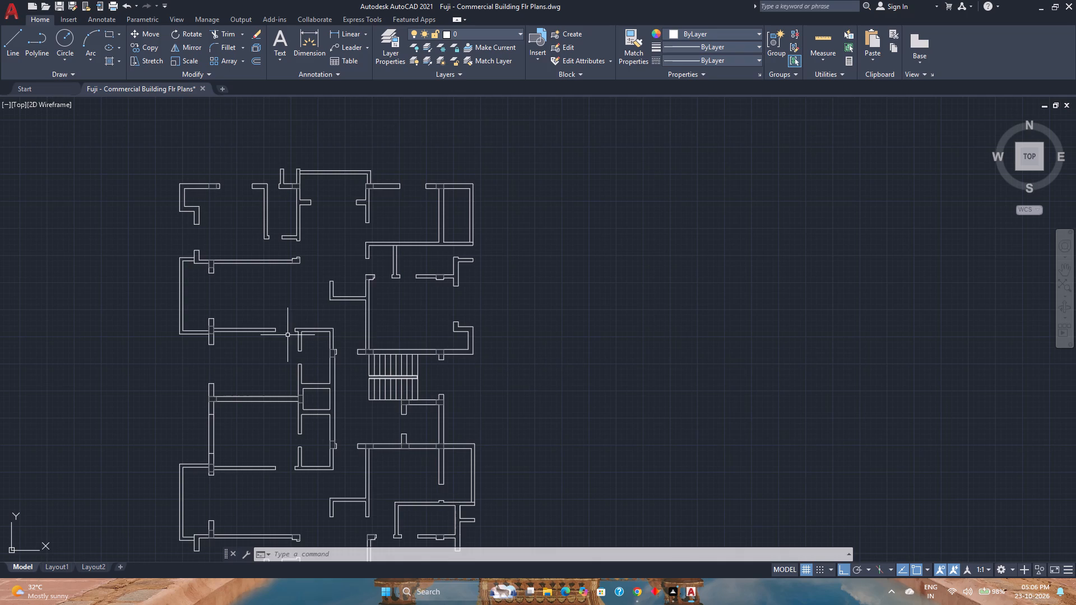
pyautogui.scroll(1, 420, 316)
pyautogui.scroll(-1, 420, 316)
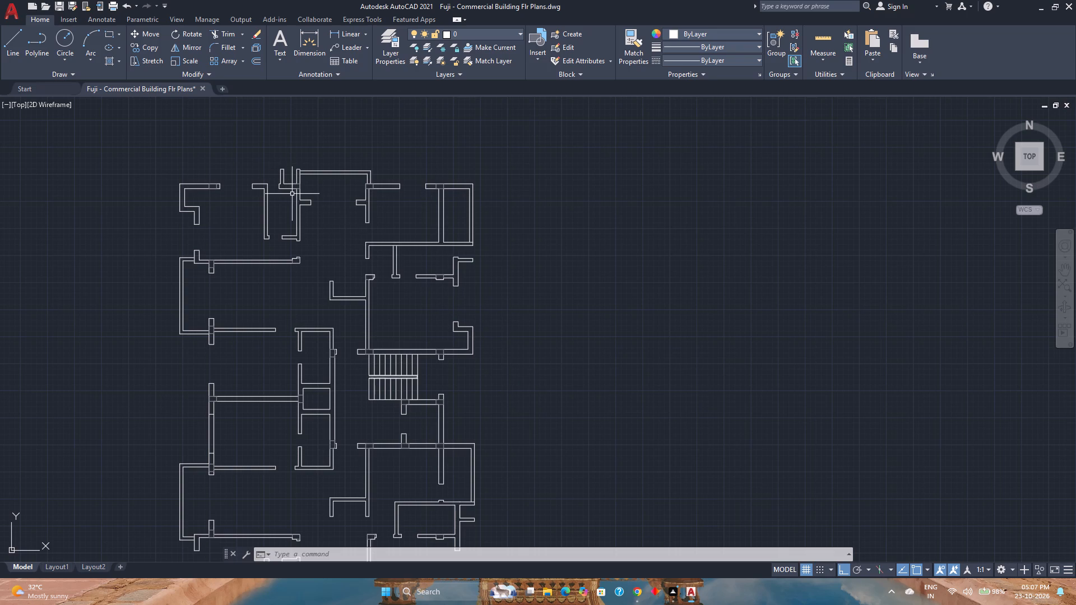
pyautogui.moveTo(480, 370); pyautogui.dragTo(470, 308, button='middle')
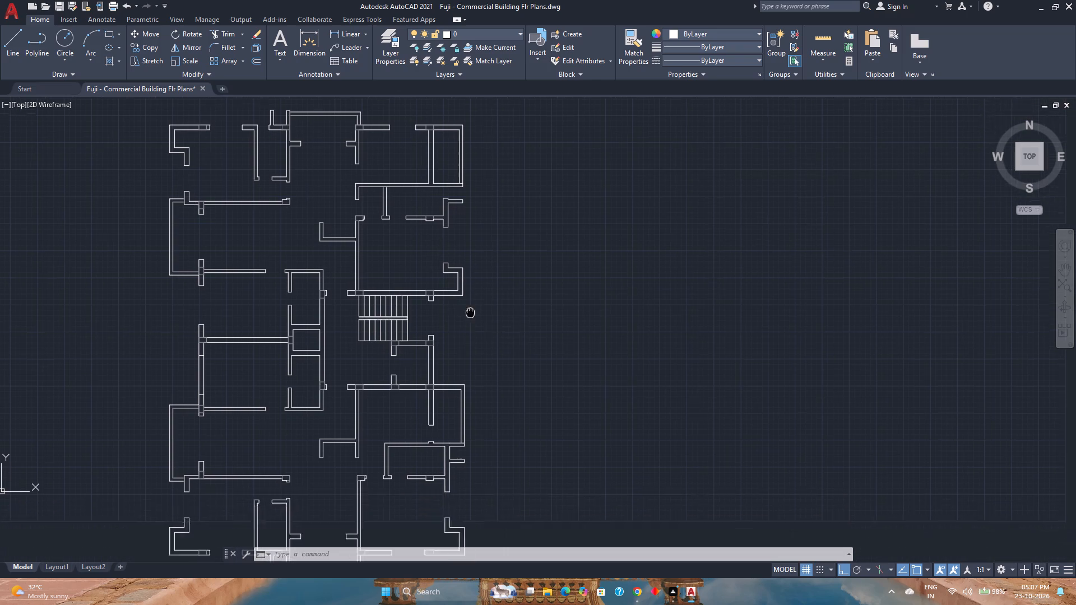
pyautogui.moveTo(470, 308); pyautogui.dragTo(458, 254, button='middle')
pyautogui.scroll(2, 423, 408)
pyautogui.scroll(-2, 451, 364)
pyautogui.moveTo(451, 364); pyautogui.dragTo(456, 487, button='middle')
pyautogui.middleClick(455, 488)
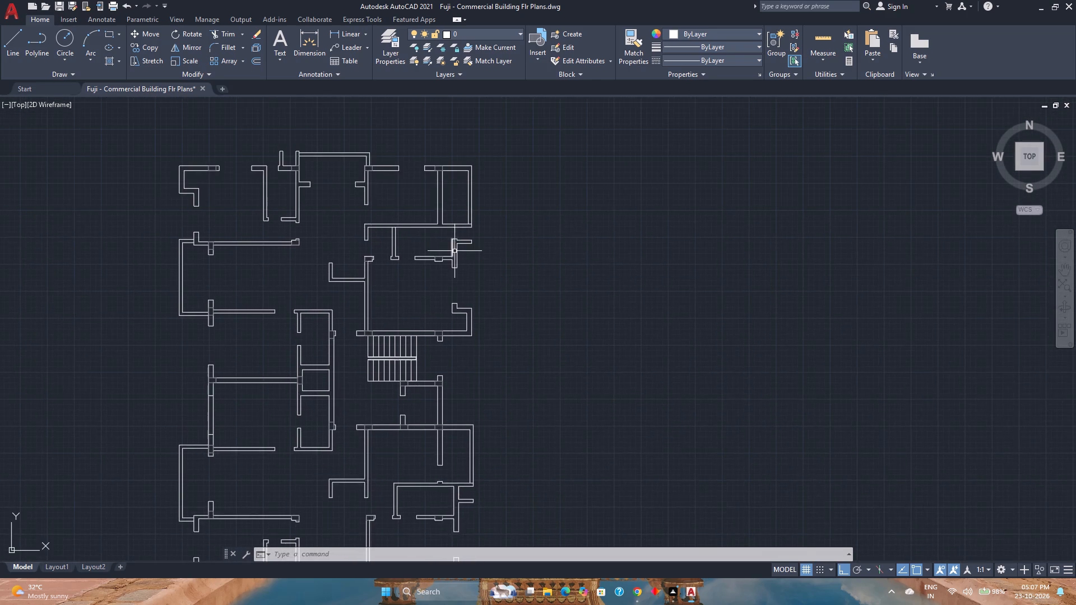
# Copy the upper-right wall's top end line, beside the short projecting wall, 40'-0" down to the matching lower-right wall.
pyautogui.scroll(4, 457, 248)
pyautogui.click(453, 218)
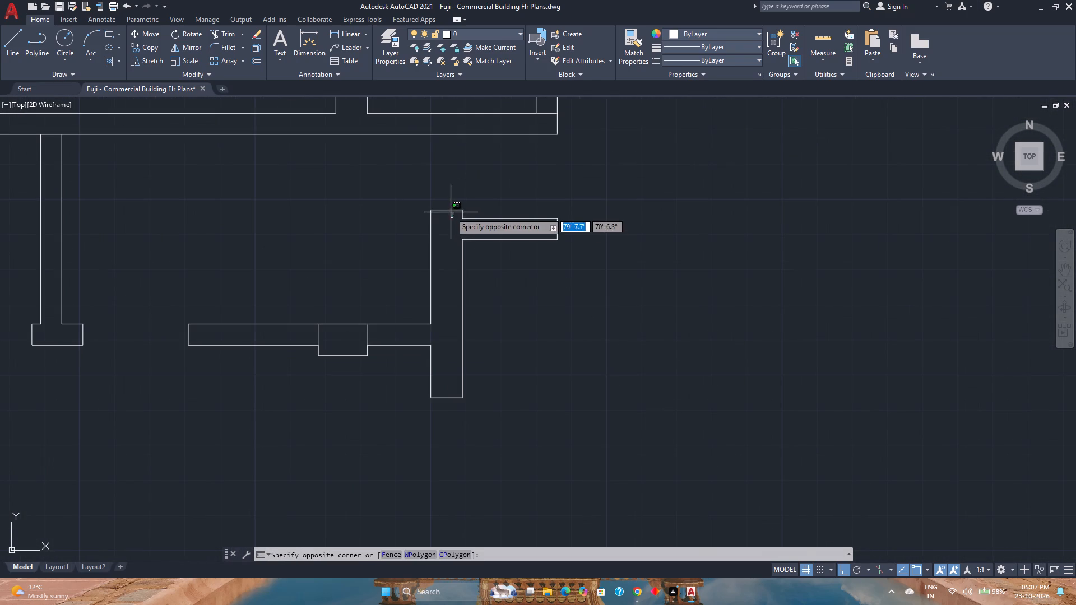
pyautogui.click(446, 168)
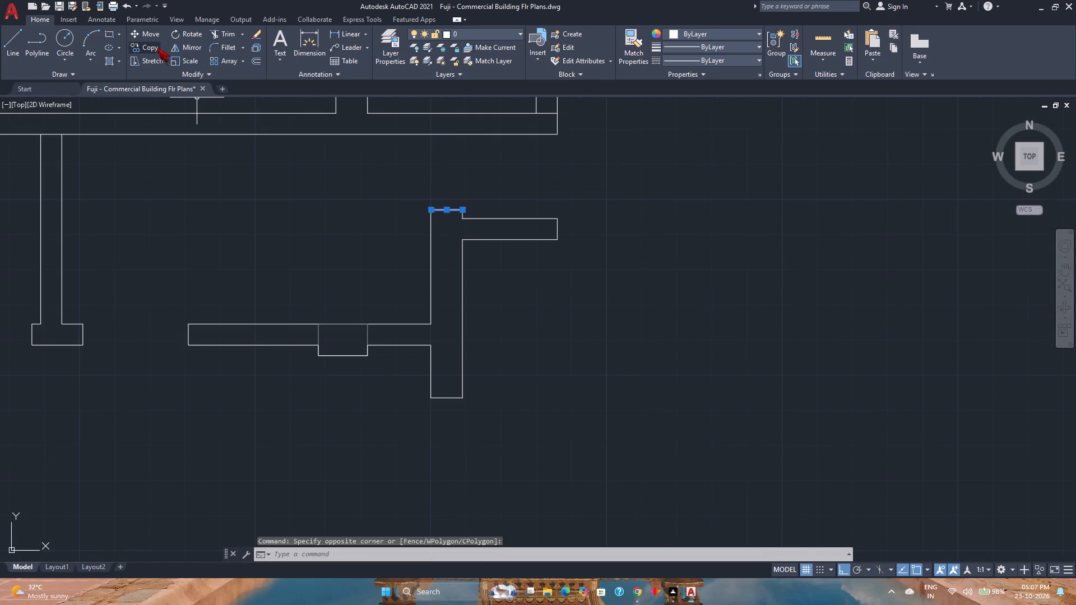
pyautogui.click(157, 48)
pyautogui.click(464, 223)
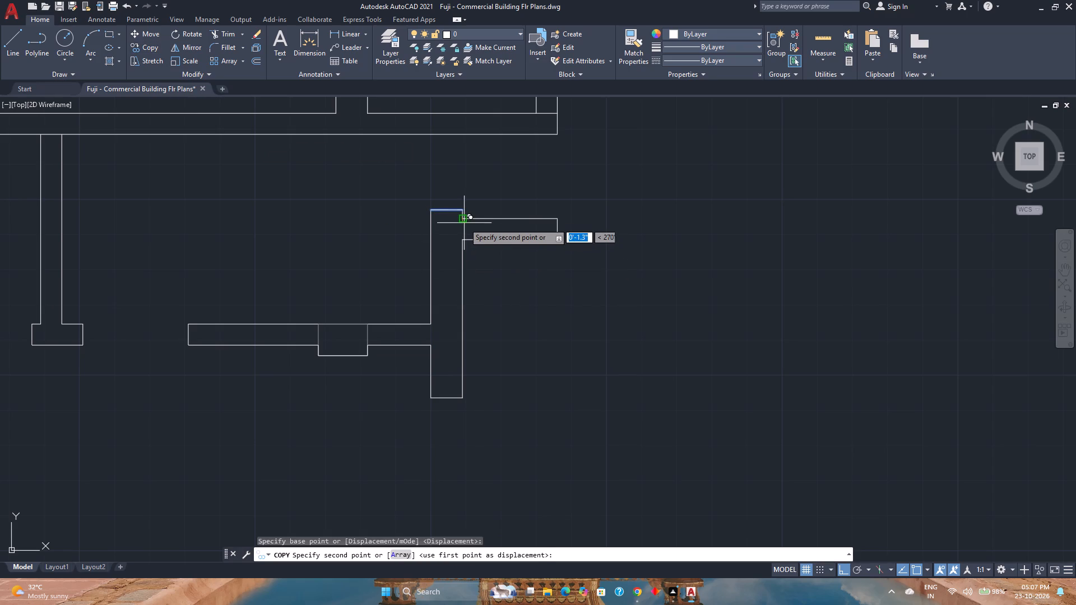
pyautogui.scroll(-5, 464, 223)
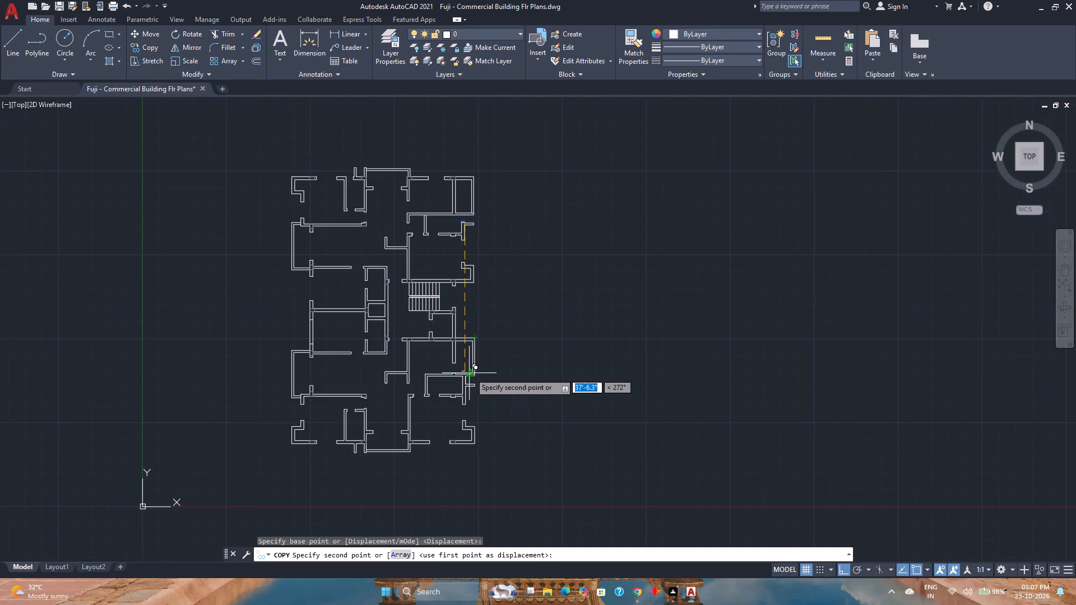
pyautogui.scroll(5, 470, 373)
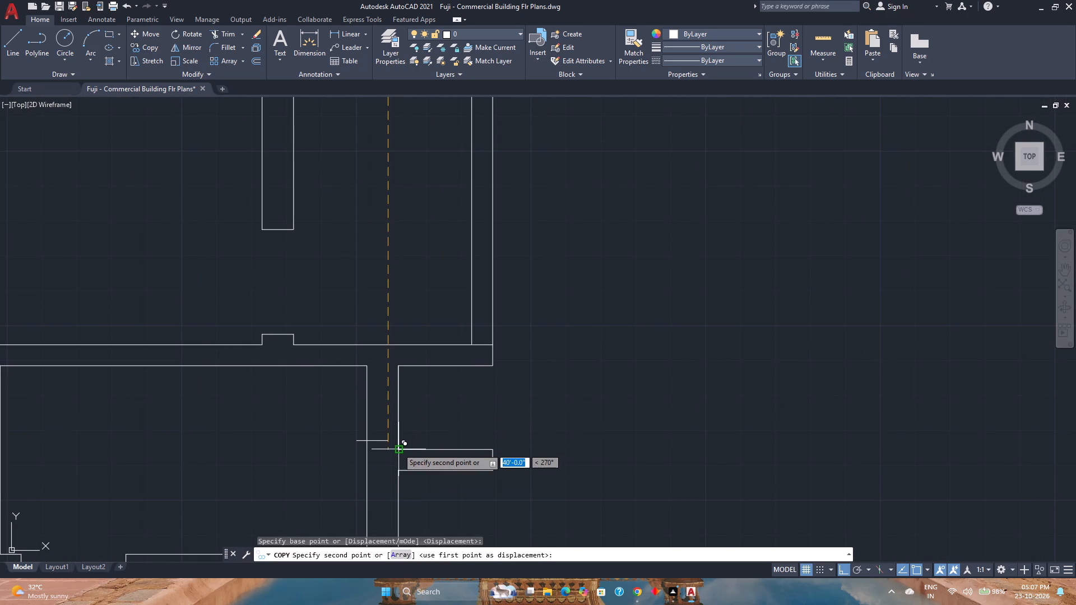
pyautogui.click(397, 449)
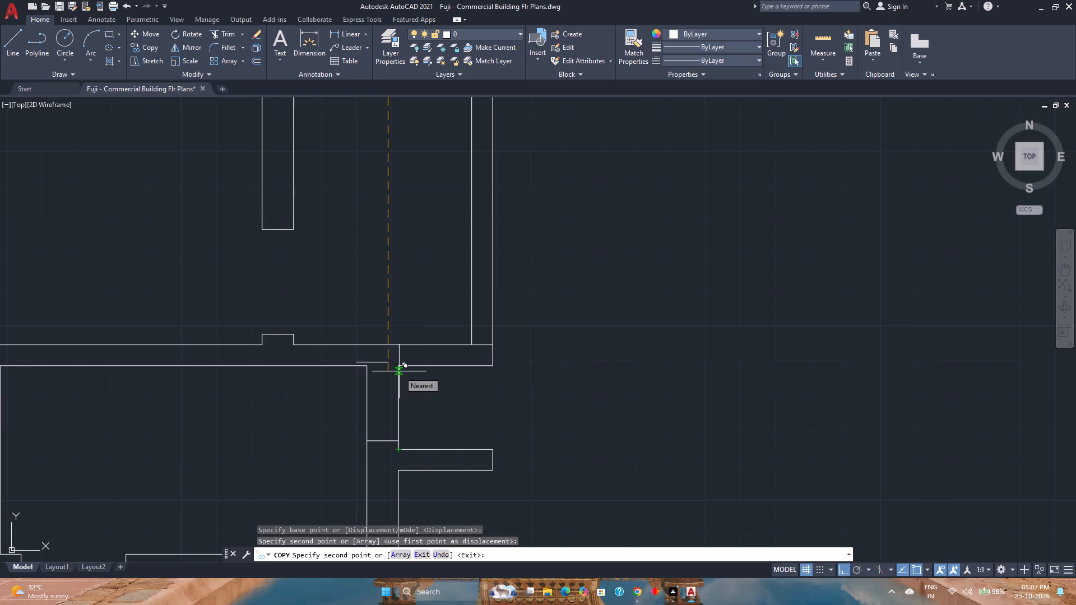
pyautogui.rightClick(472, 398)
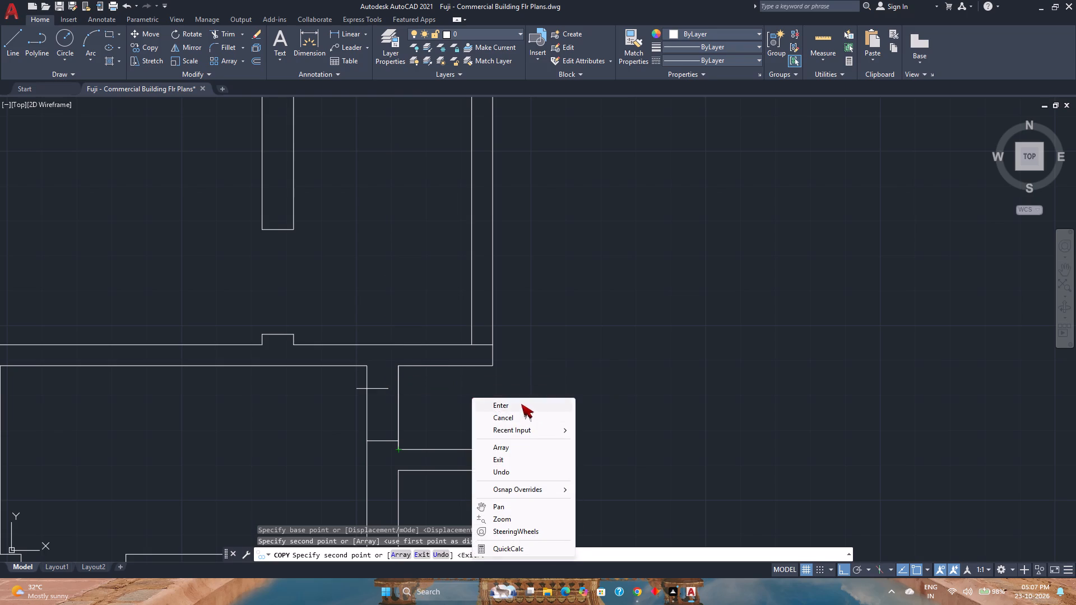
pyautogui.click(521, 404)
# Offset the copied edge line 1'-9.5" upward to mark the other side of the opening.
pyautogui.click(262, 63)
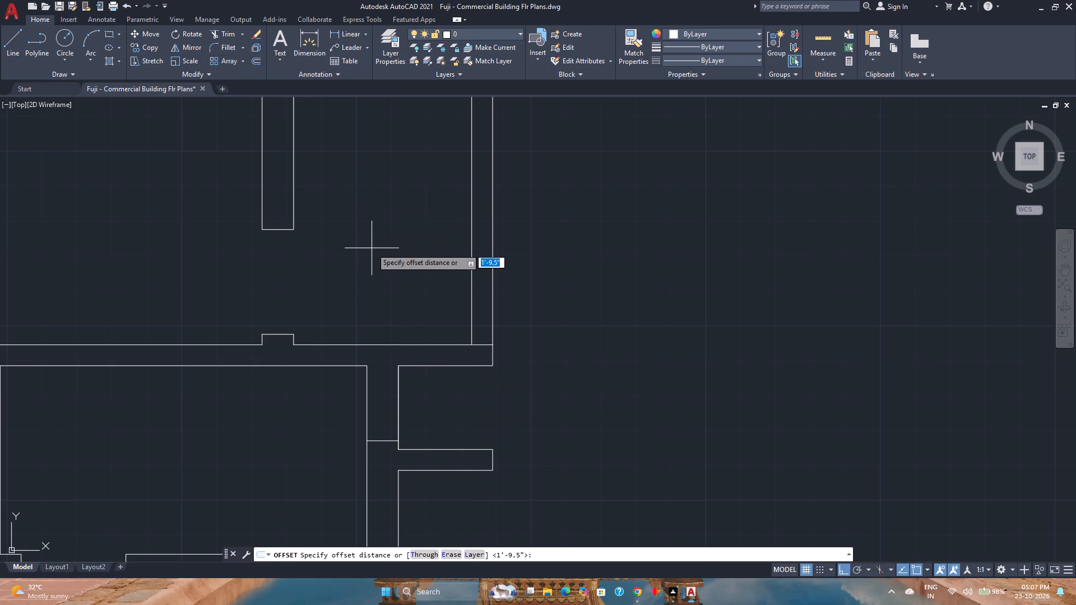
pyautogui.press('Return')
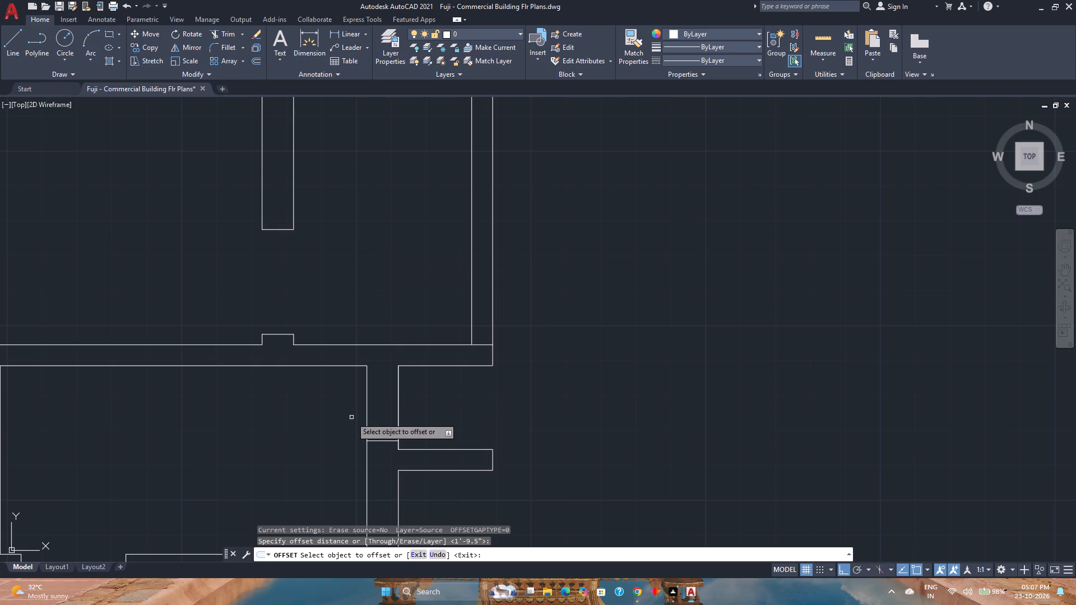
pyautogui.click(382, 440)
pyautogui.click(380, 421)
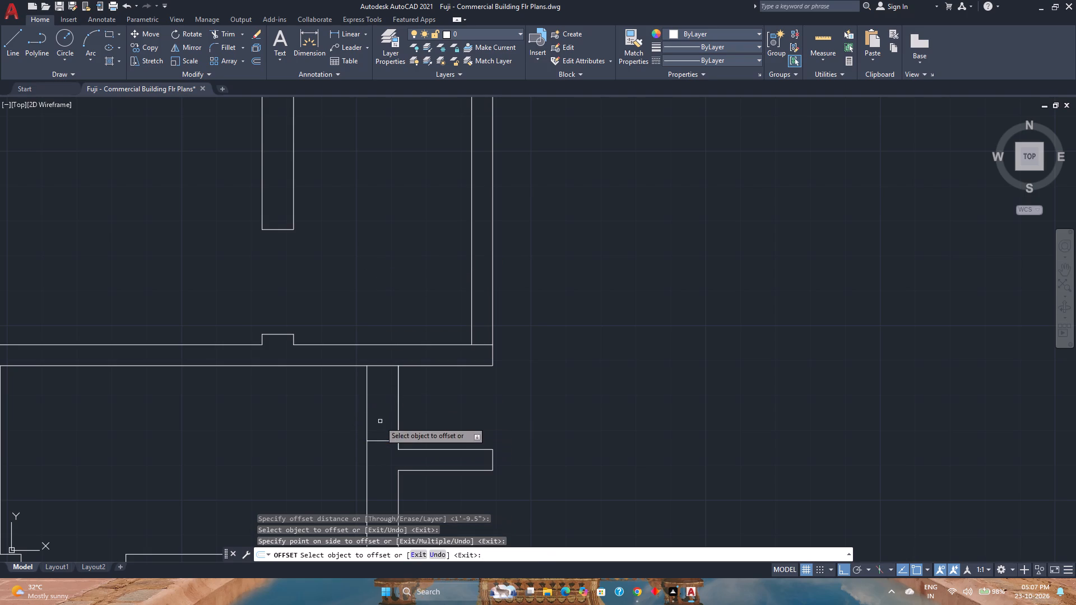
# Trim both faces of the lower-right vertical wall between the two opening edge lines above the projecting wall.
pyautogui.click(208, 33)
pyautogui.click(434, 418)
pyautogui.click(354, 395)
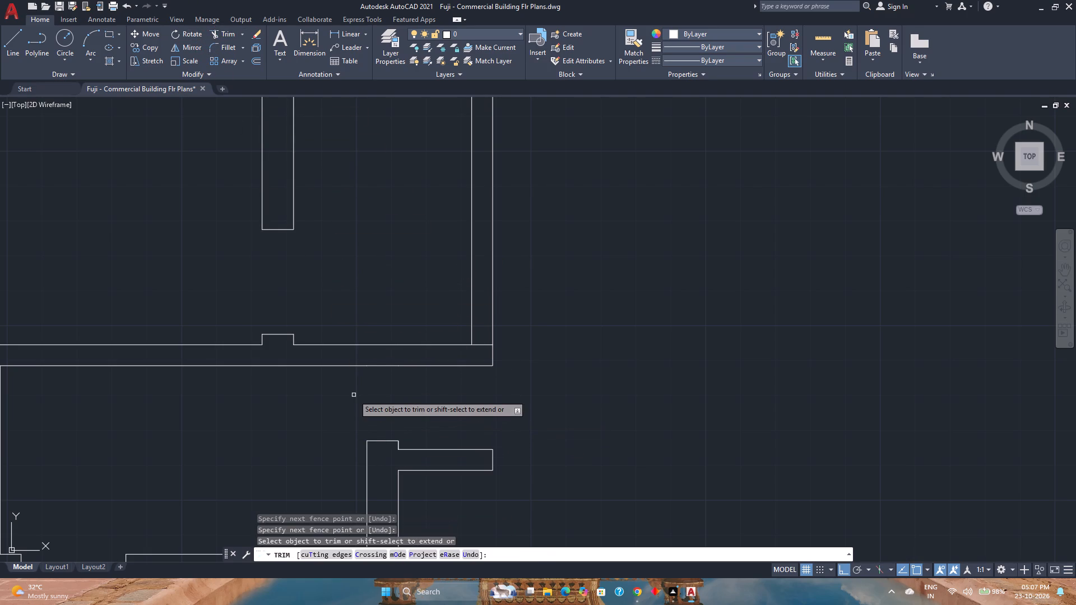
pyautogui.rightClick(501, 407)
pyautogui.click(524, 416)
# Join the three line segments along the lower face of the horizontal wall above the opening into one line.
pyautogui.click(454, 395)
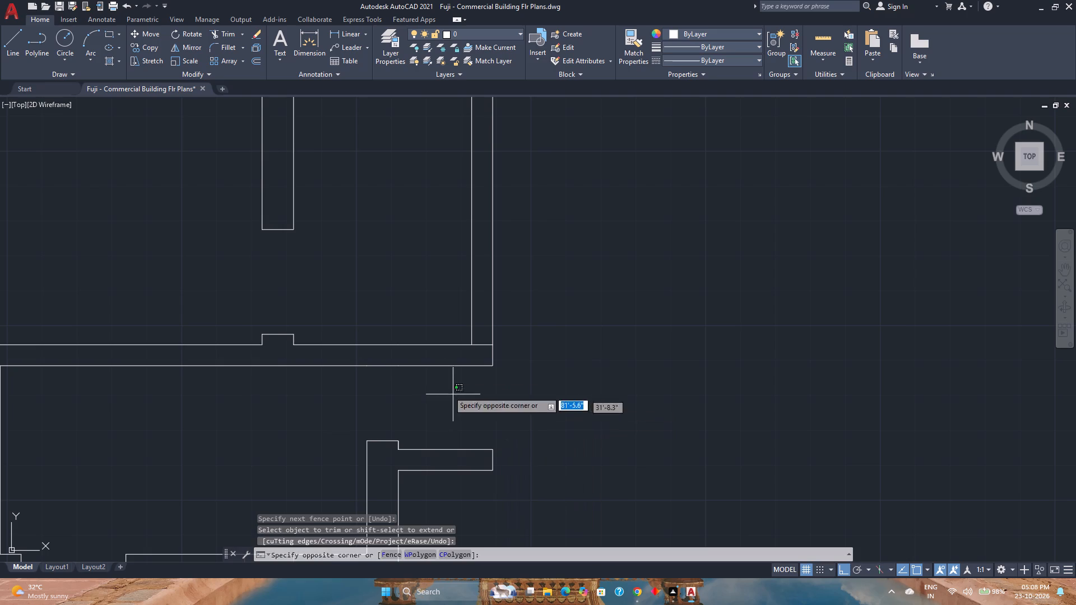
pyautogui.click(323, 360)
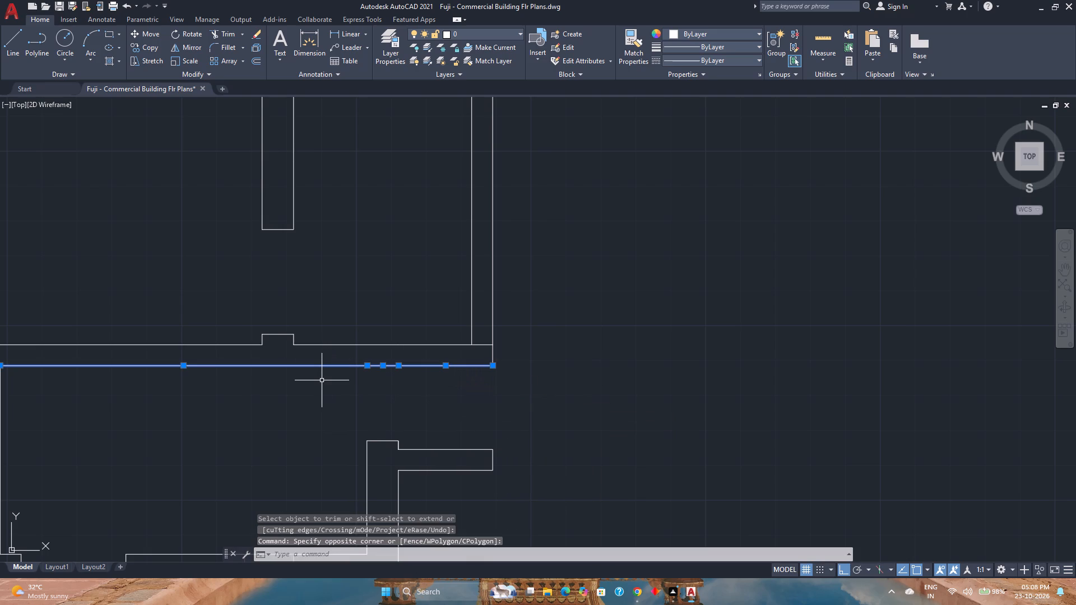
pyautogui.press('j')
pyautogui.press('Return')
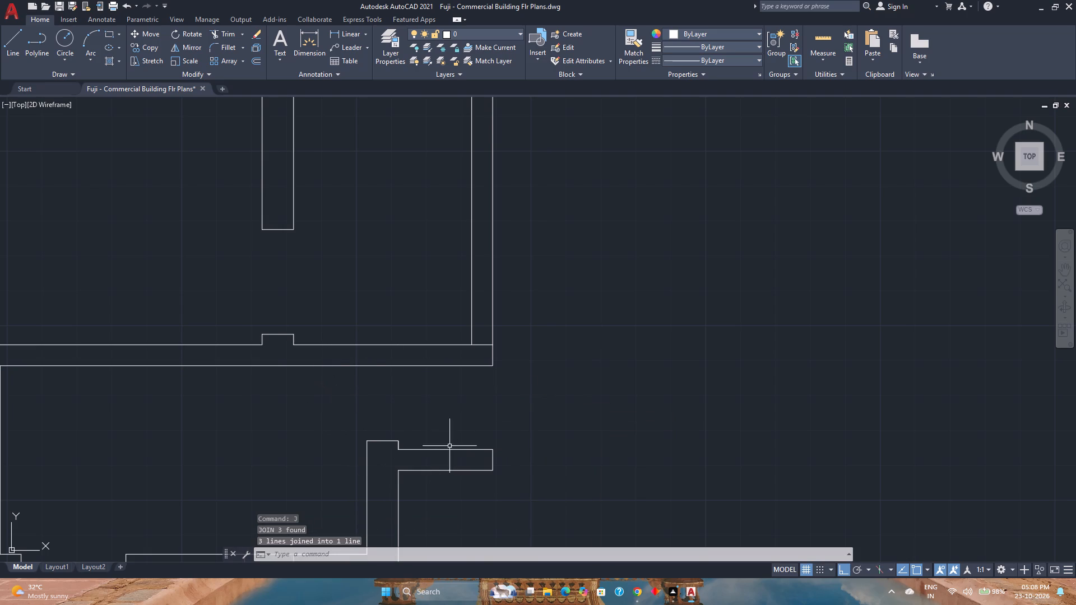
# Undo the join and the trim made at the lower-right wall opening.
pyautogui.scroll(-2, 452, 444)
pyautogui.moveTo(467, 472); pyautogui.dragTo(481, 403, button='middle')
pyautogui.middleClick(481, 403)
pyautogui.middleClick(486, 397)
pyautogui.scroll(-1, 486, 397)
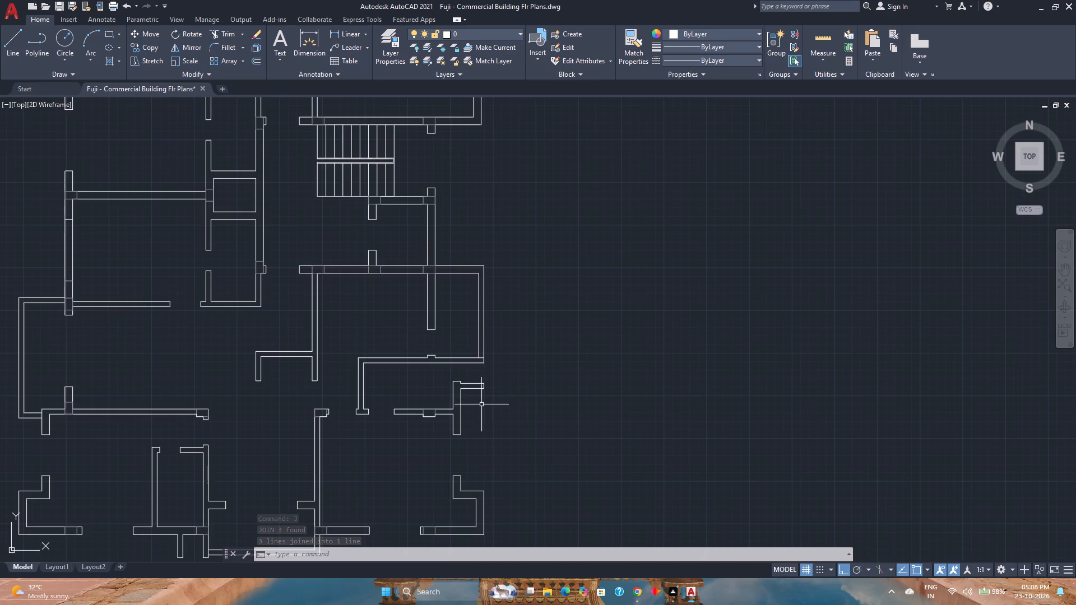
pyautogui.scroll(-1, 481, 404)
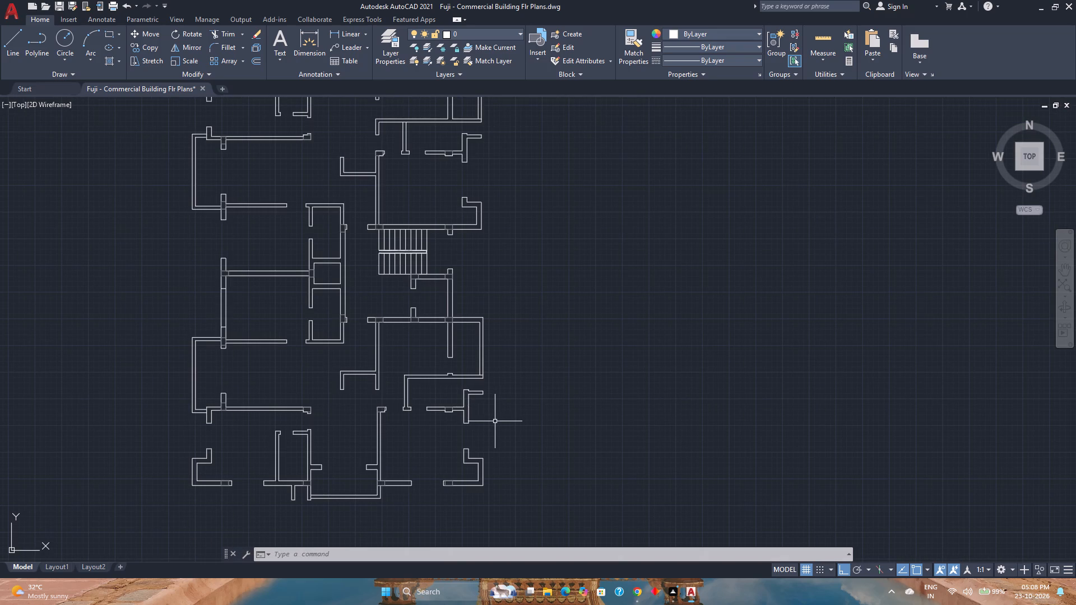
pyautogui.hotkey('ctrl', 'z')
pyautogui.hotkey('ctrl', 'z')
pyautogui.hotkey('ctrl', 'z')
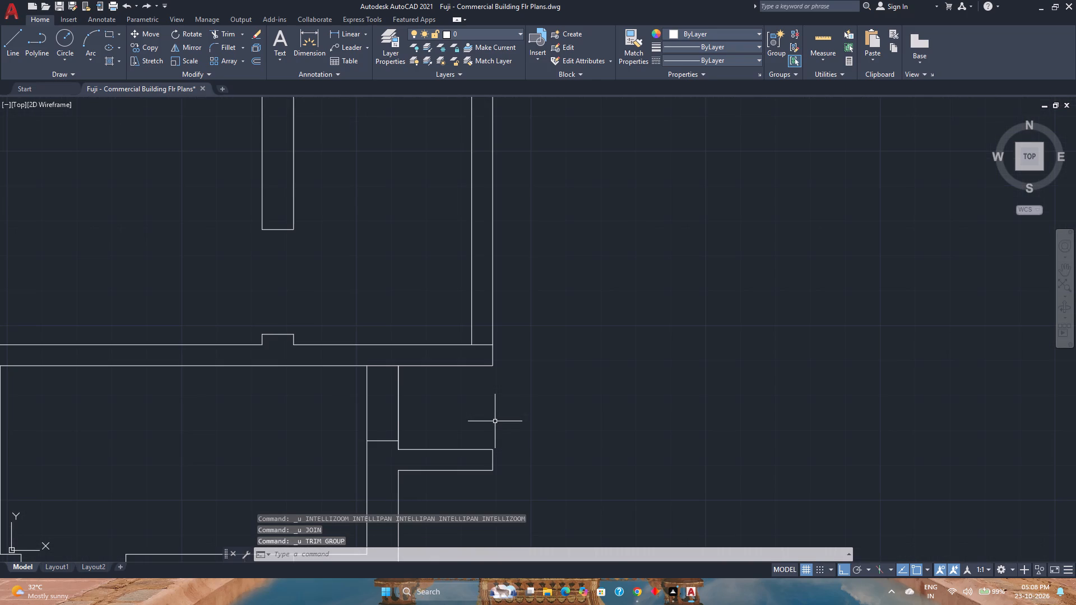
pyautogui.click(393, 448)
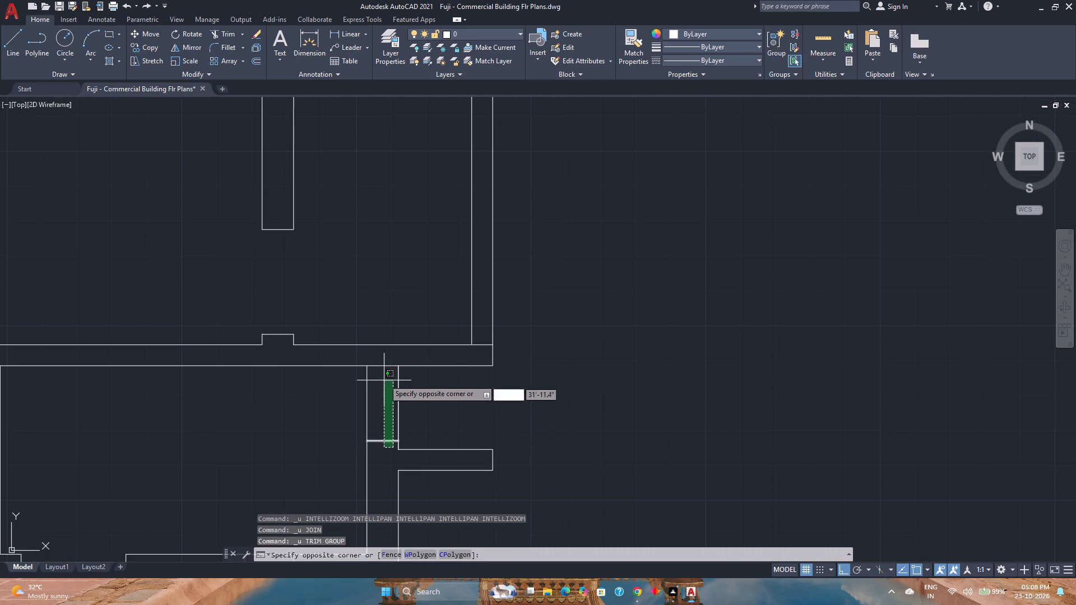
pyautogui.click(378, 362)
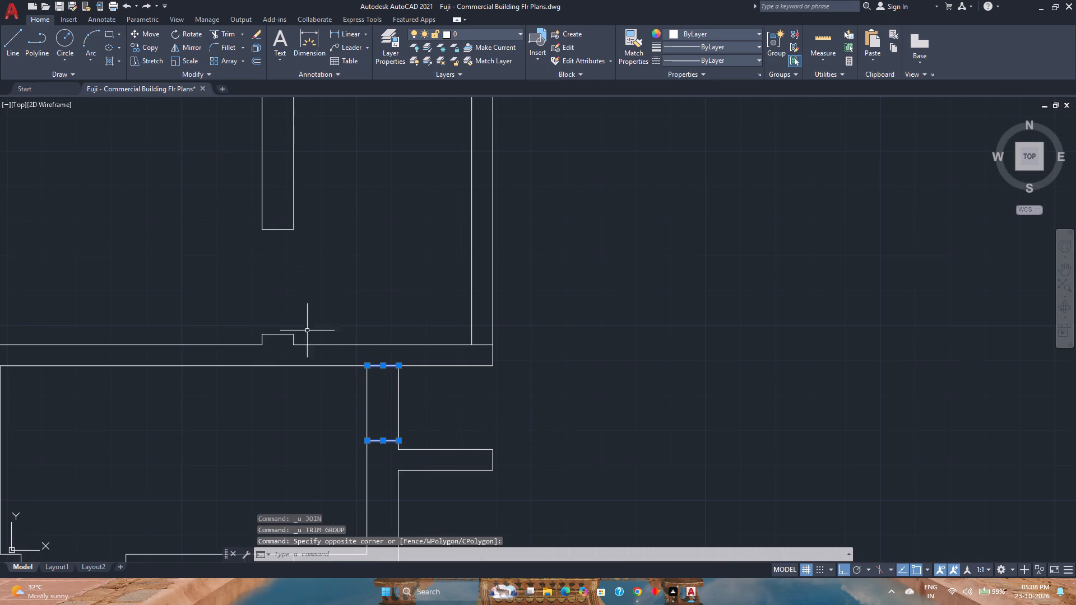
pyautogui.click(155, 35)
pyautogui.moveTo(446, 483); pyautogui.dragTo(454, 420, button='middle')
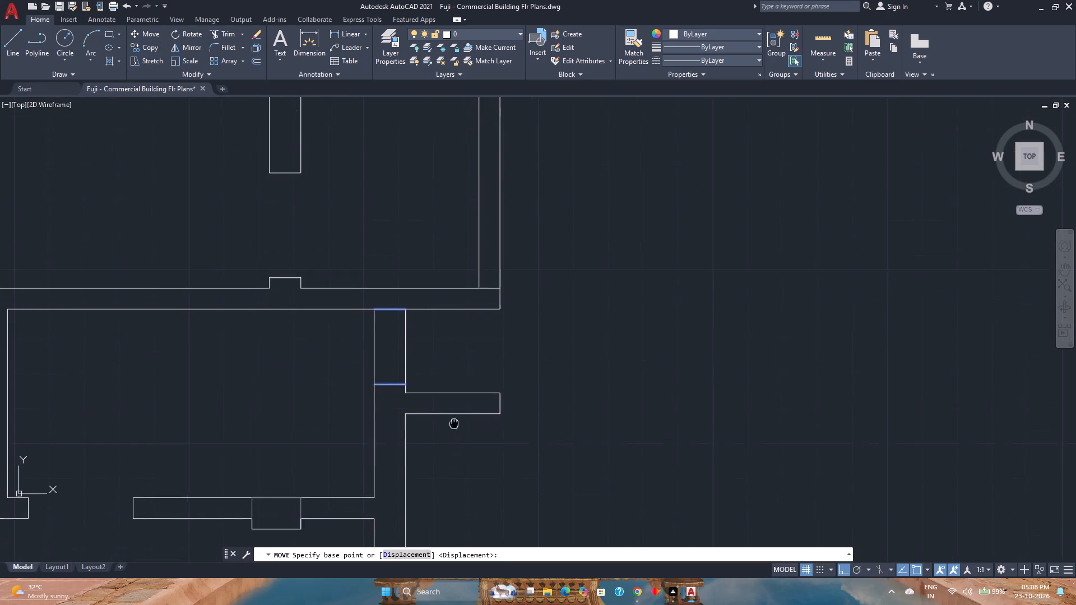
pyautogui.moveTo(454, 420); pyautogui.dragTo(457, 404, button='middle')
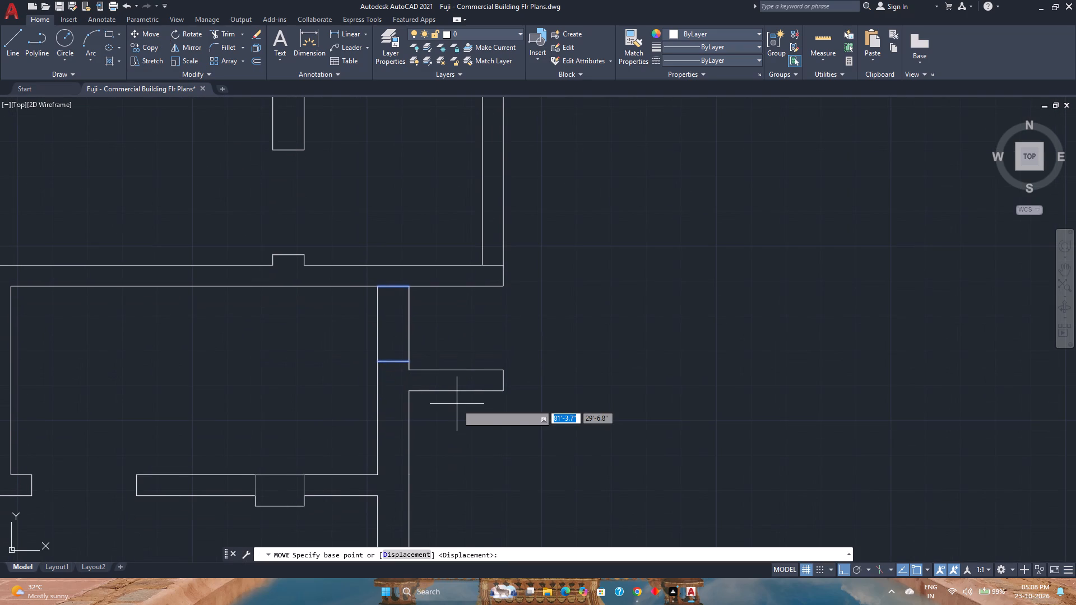
# Mirror the two opening edge lines about the projecting wall's horizontal centreline and erase the source lines.
pyautogui.click(189, 50)
pyautogui.click(398, 362)
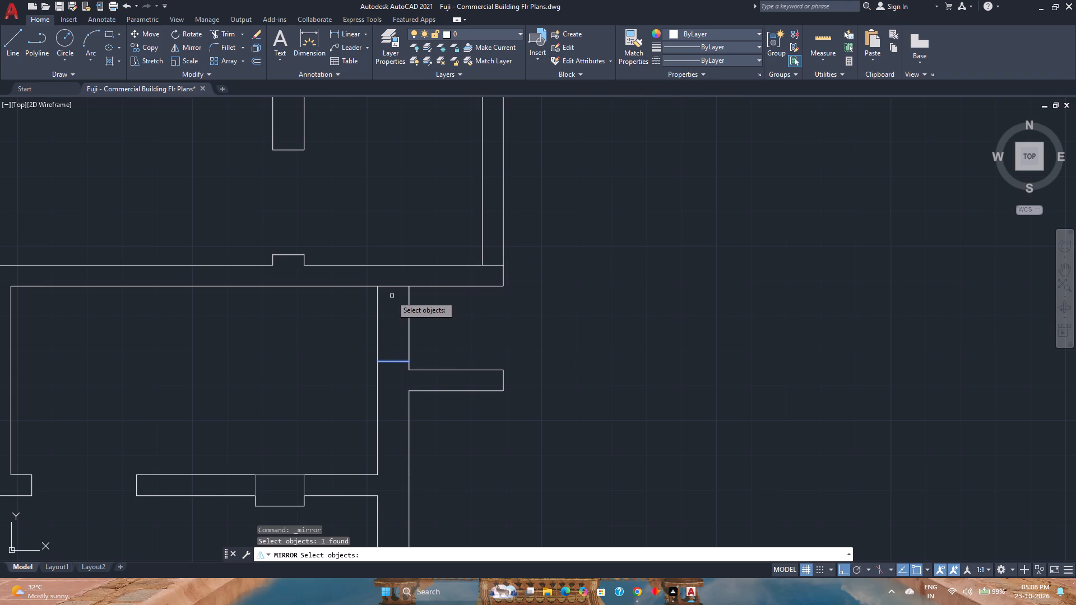
pyautogui.click(397, 286)
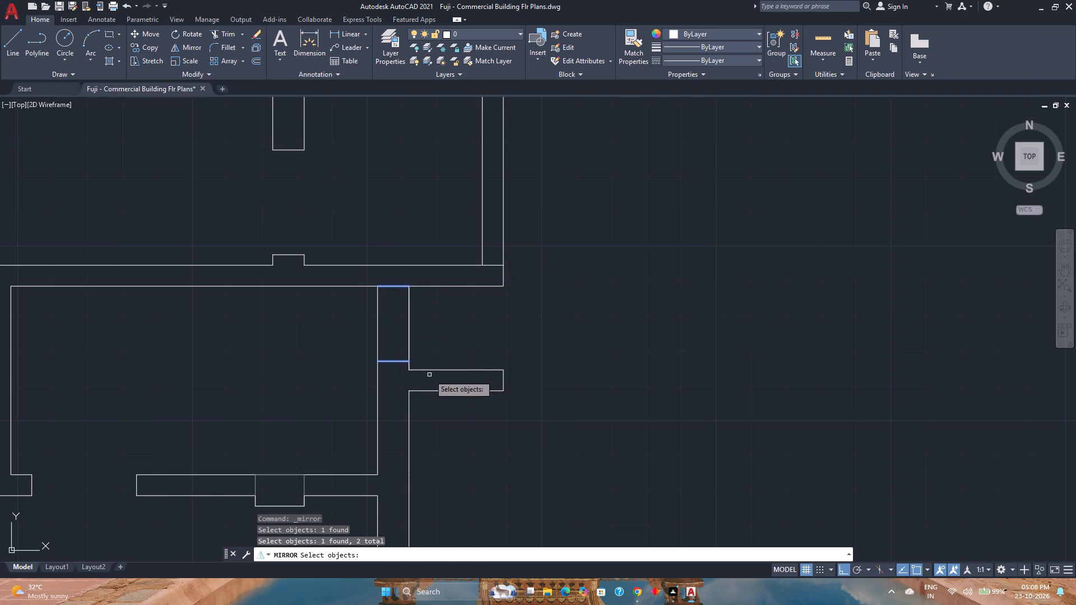
pyautogui.press('space')
pyautogui.click(503, 378)
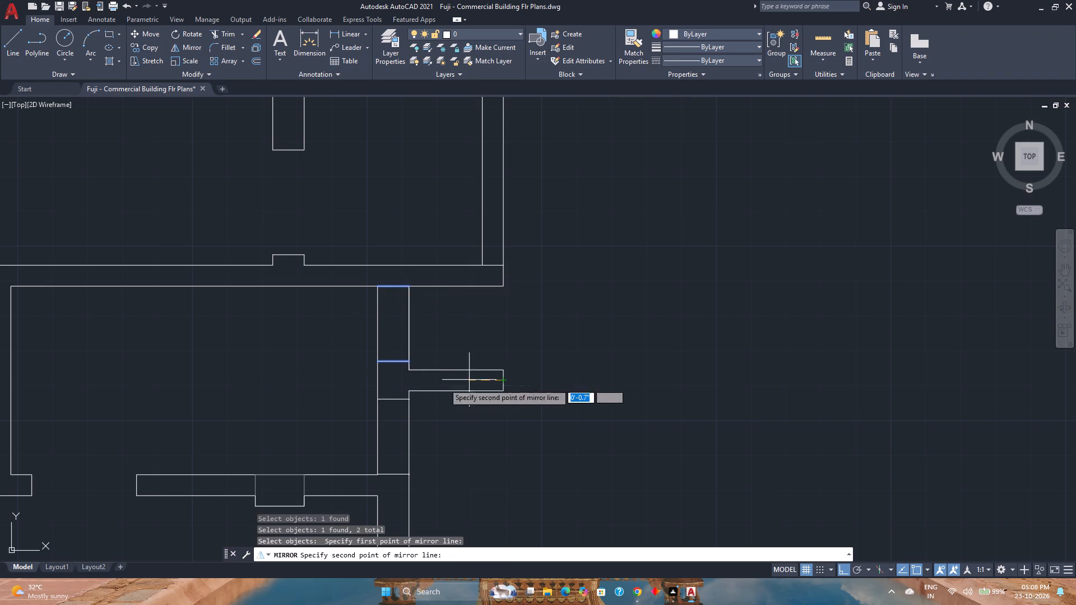
pyautogui.click(323, 382)
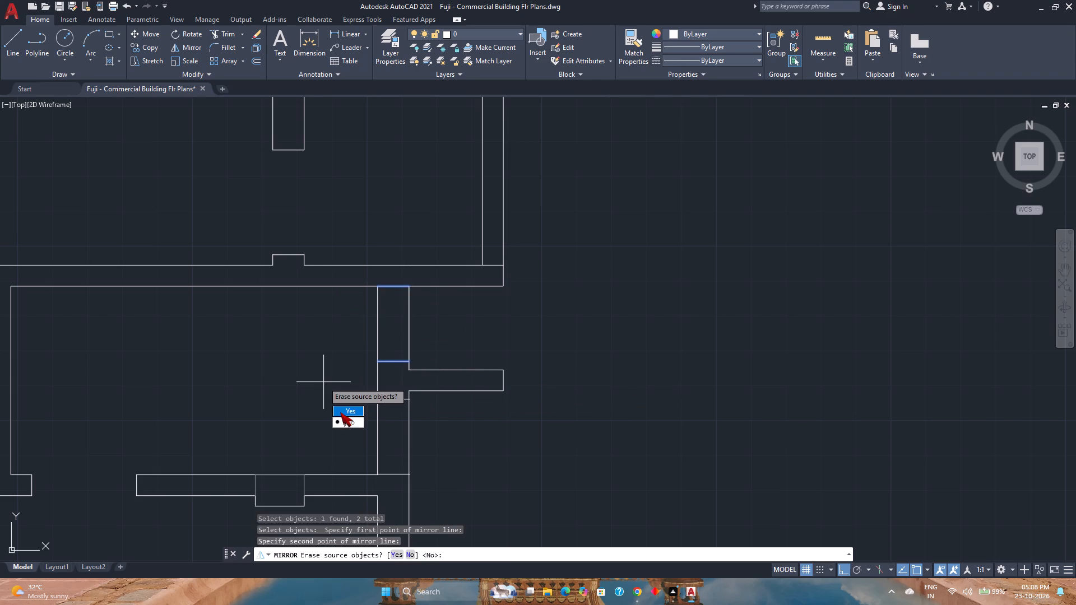
pyautogui.moveTo(340, 412); pyautogui.dragTo(323, 382)
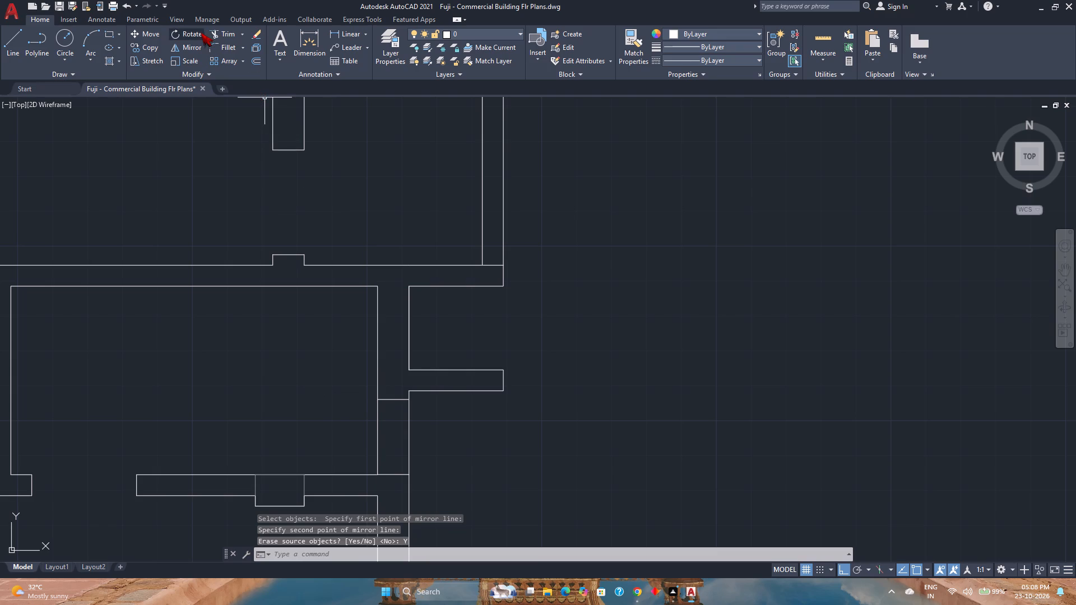
# Trim both faces of the lower-right vertical wall between the two mirrored edge lines below the projecting wall.
pyautogui.click(225, 35)
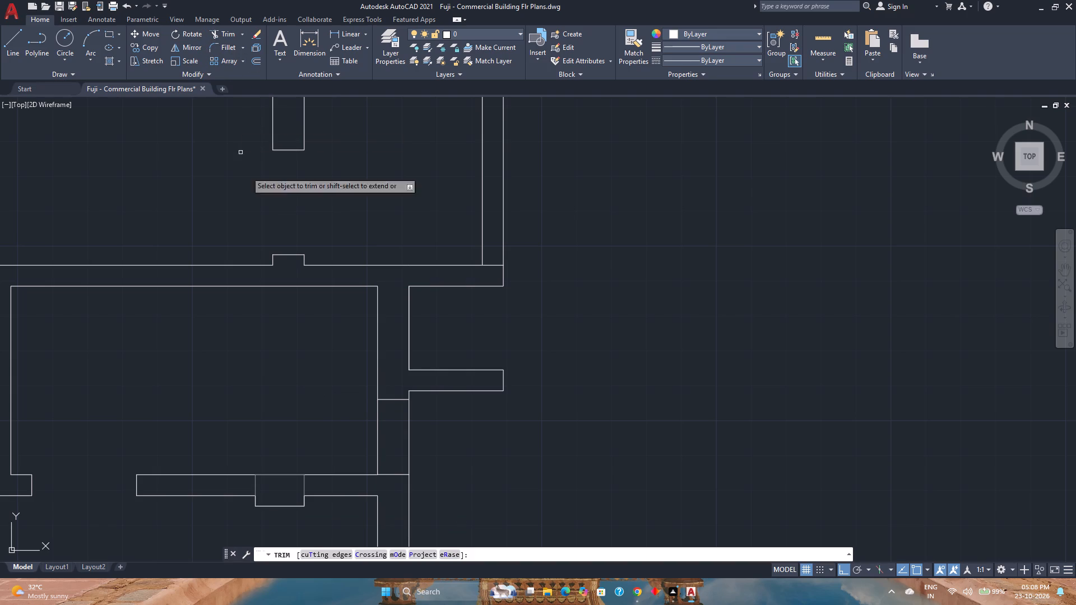
pyautogui.click(433, 441)
pyautogui.click(318, 425)
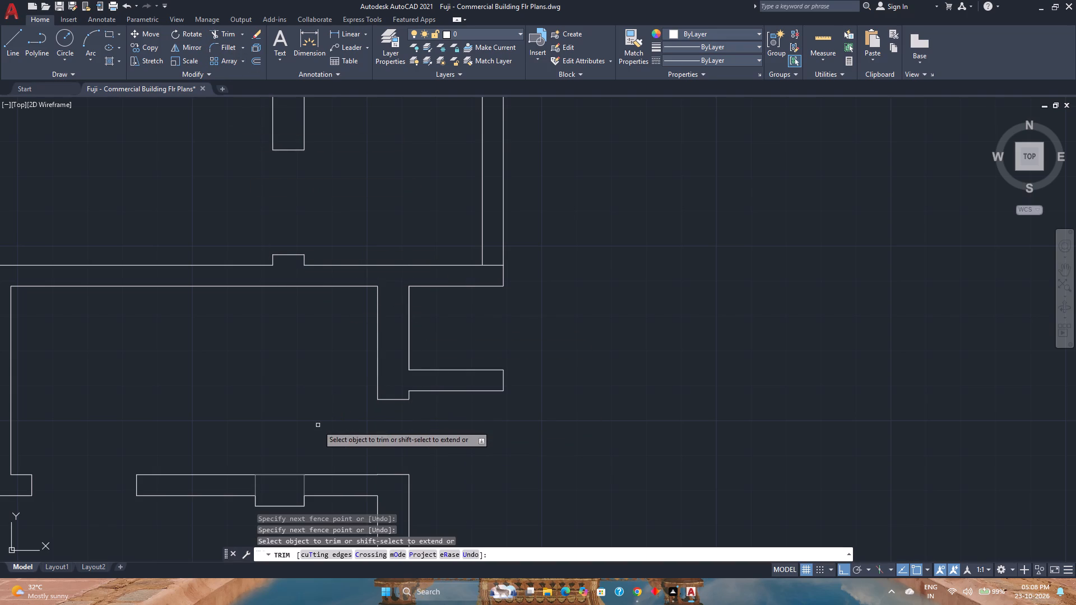
pyautogui.press('Escape')
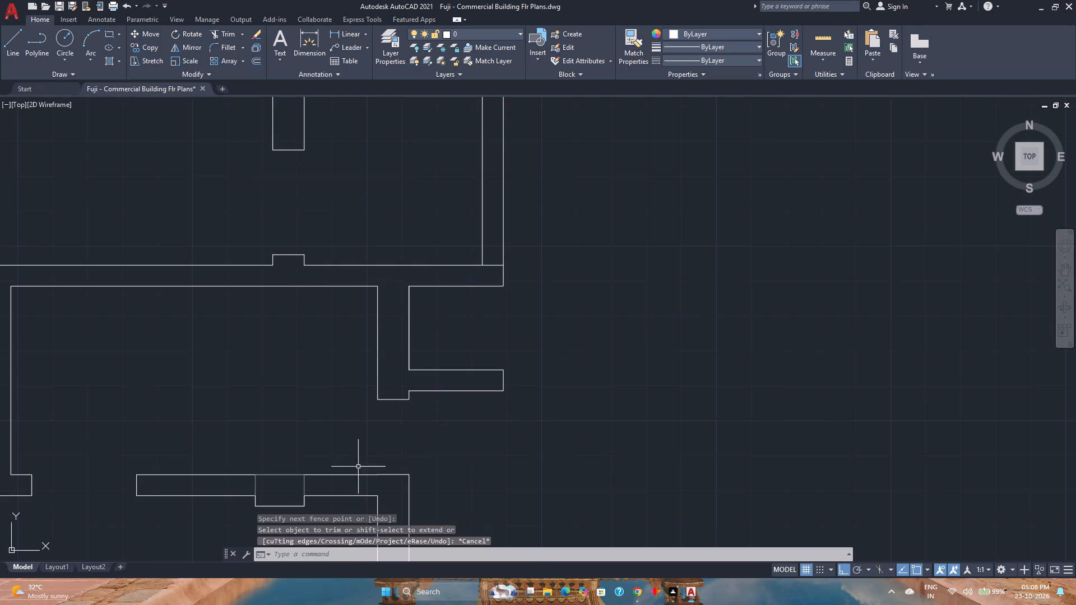
# Erase the short line capping the vertical wall below the new opening and fillet the horizontal wall's upper face to the vertical wall's outer face.
pyautogui.click(391, 474)
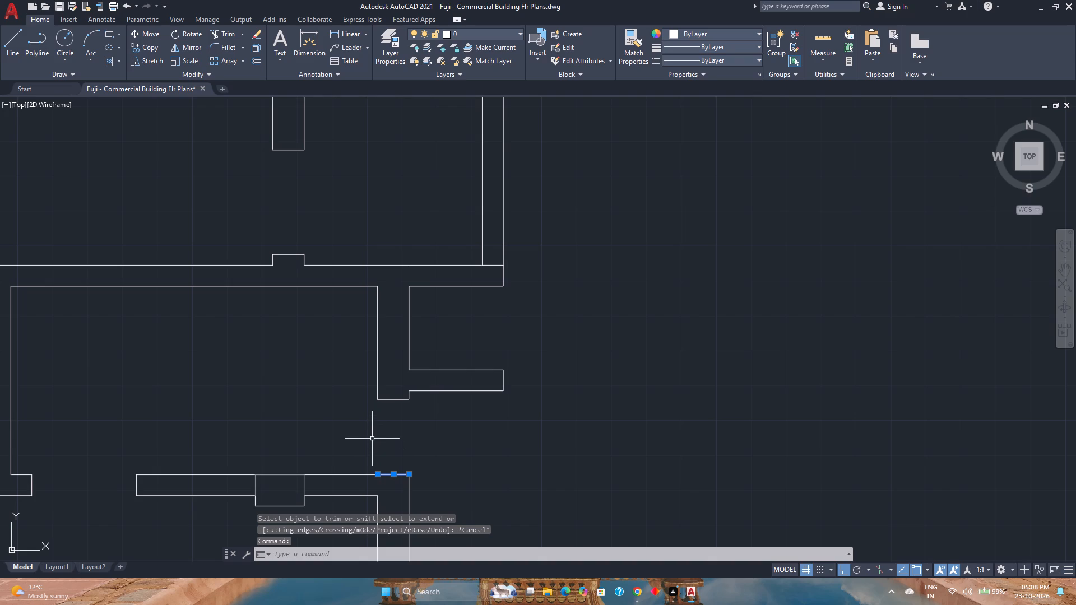
pyautogui.press('Delete')
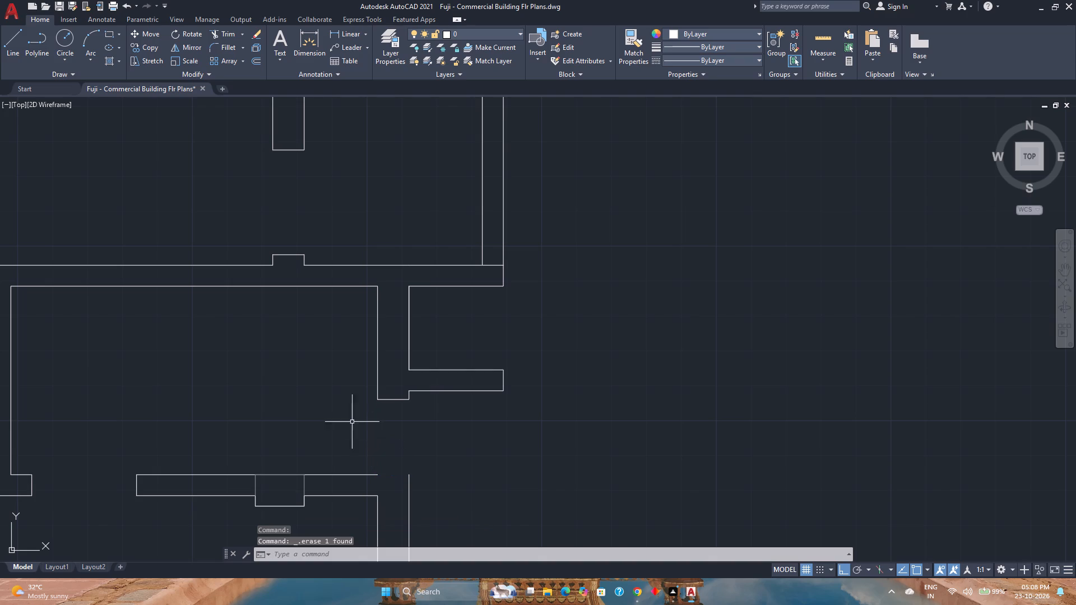
pyautogui.click(223, 48)
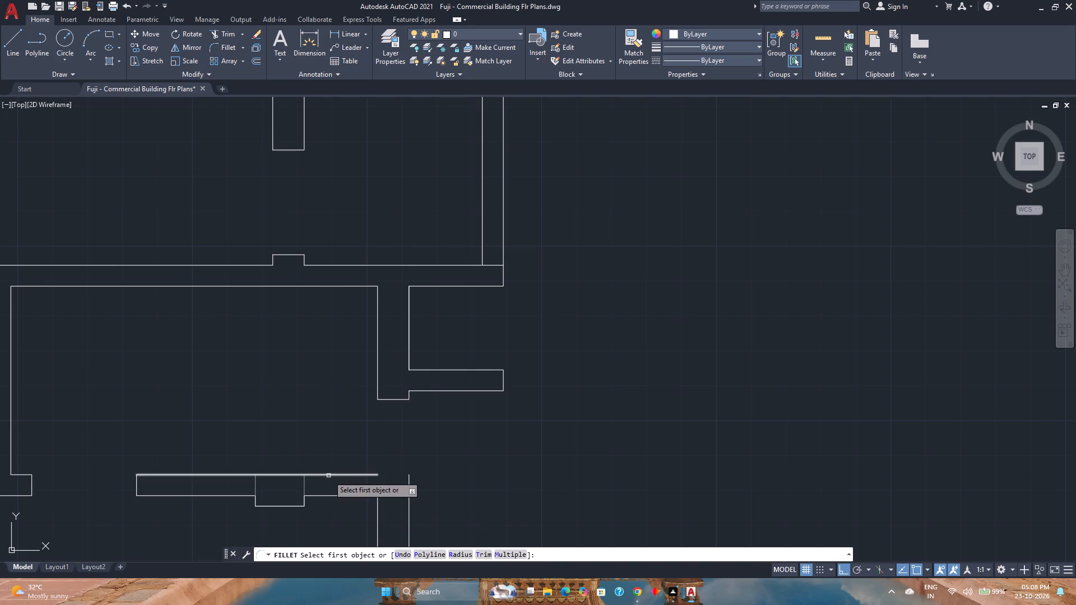
pyautogui.click(328, 476)
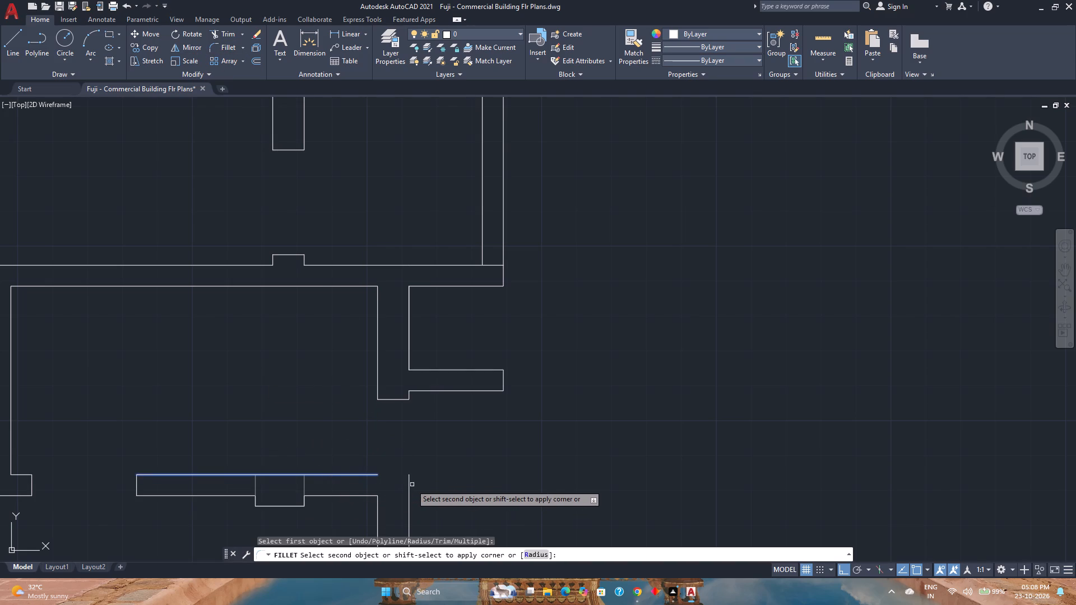
pyautogui.click(409, 481)
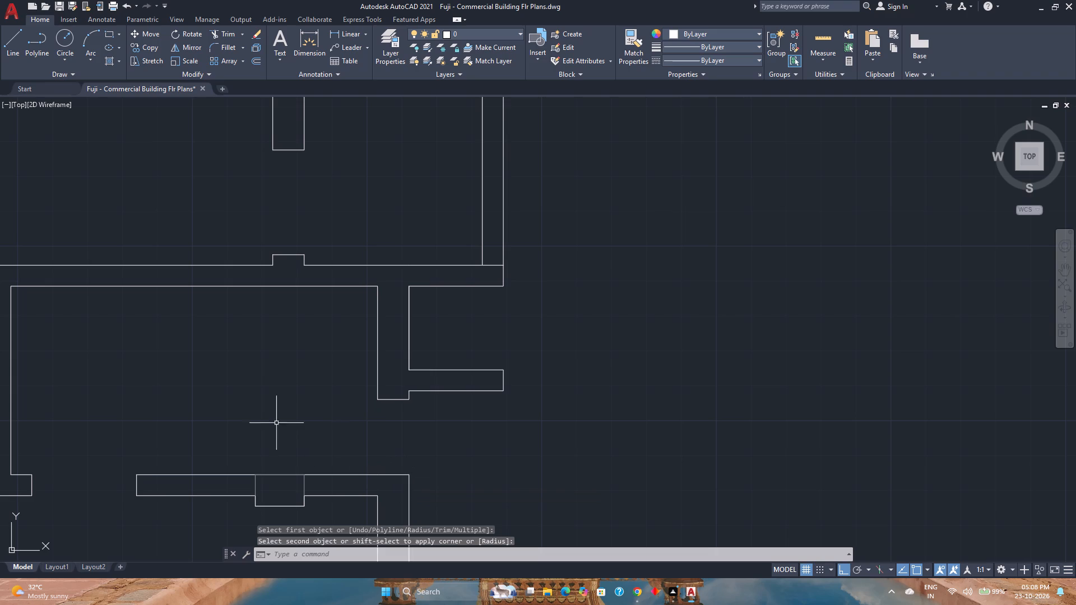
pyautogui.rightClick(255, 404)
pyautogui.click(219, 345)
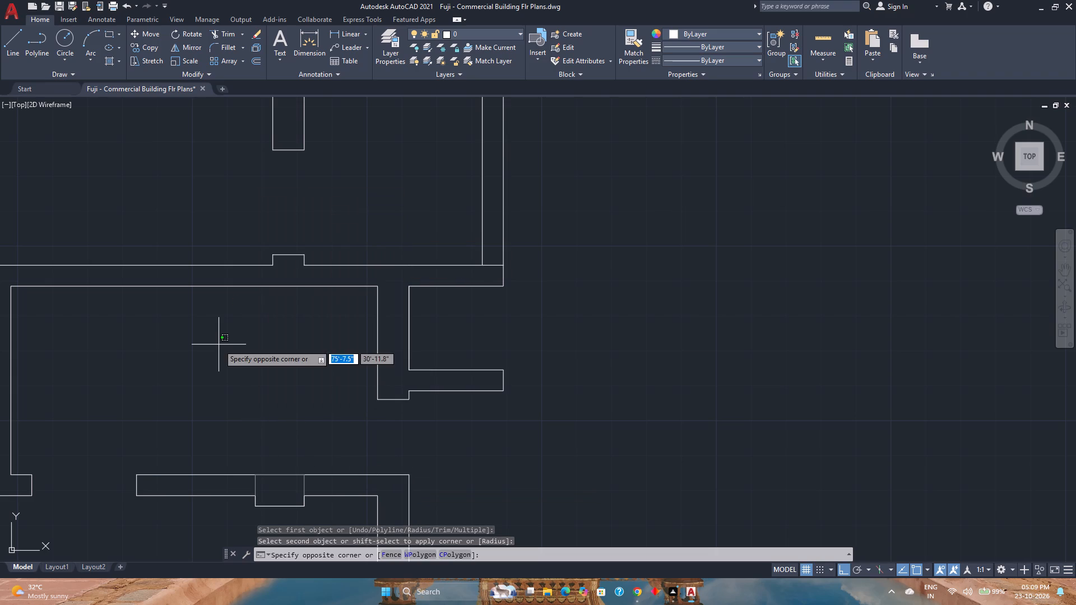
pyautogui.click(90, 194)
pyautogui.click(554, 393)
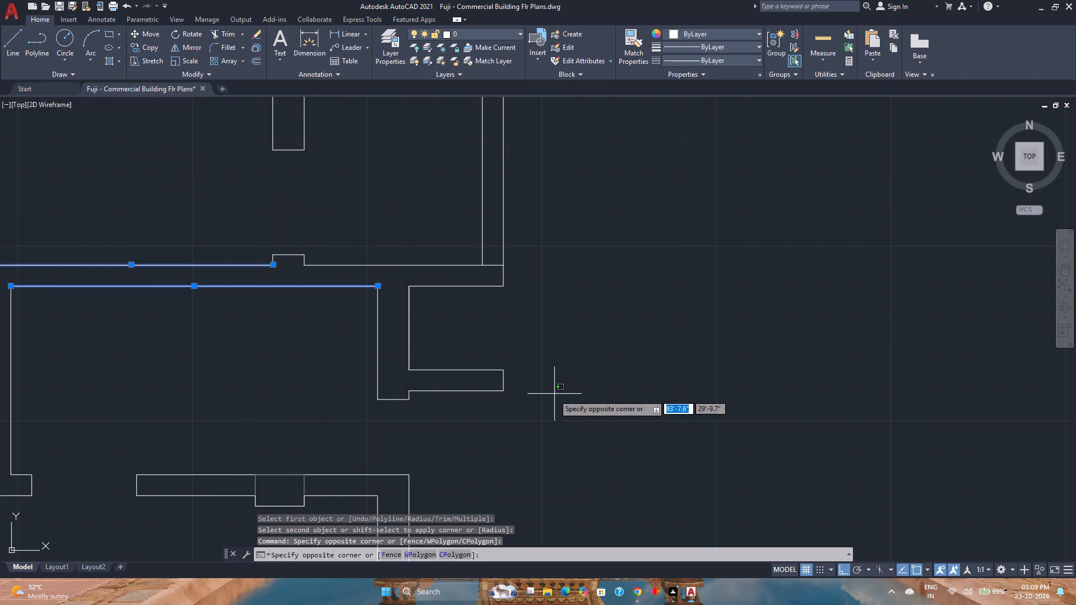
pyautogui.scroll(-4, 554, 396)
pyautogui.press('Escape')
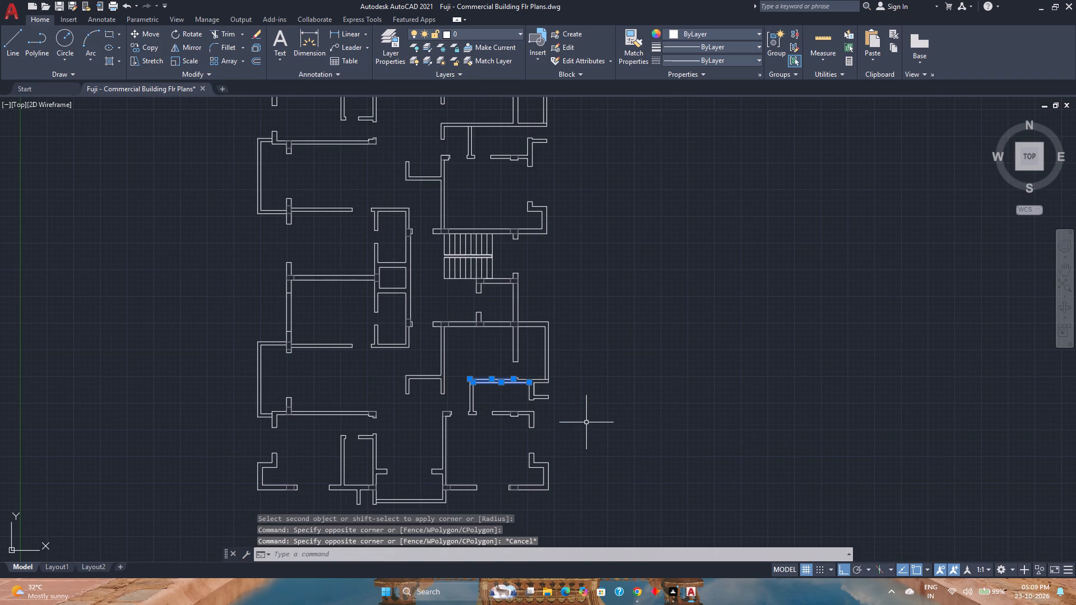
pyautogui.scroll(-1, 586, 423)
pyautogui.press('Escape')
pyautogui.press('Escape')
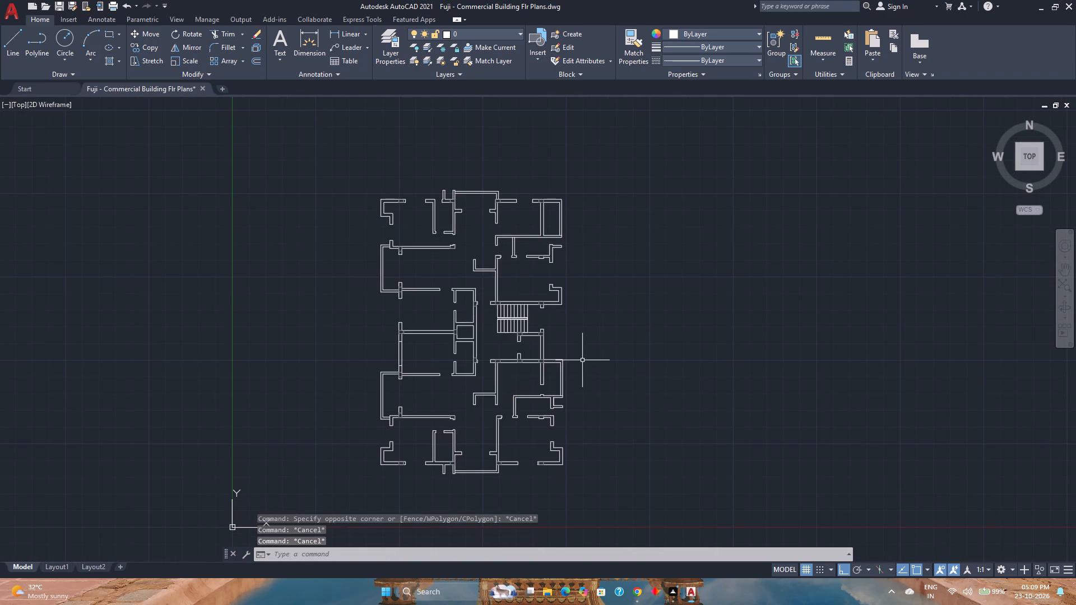
# Save the floor plan drawing.
pyautogui.click(62, 2)
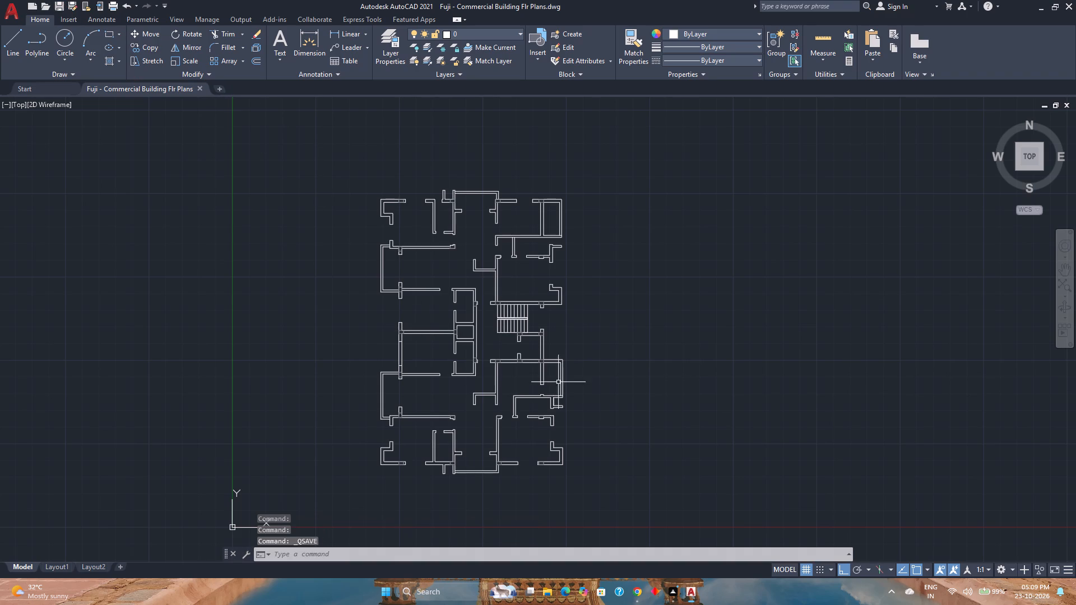
# Examine the walls and openings across the floor plan, especially around the staircase, the central core and the lower-right rooms.
pyautogui.scroll(2, 580, 384)
pyautogui.moveTo(580, 384); pyautogui.dragTo(598, 373, button='middle')
pyautogui.middleClick(600, 371)
pyautogui.middleClick(601, 369)
pyautogui.middleClick(605, 364)
pyautogui.middleClick(608, 361)
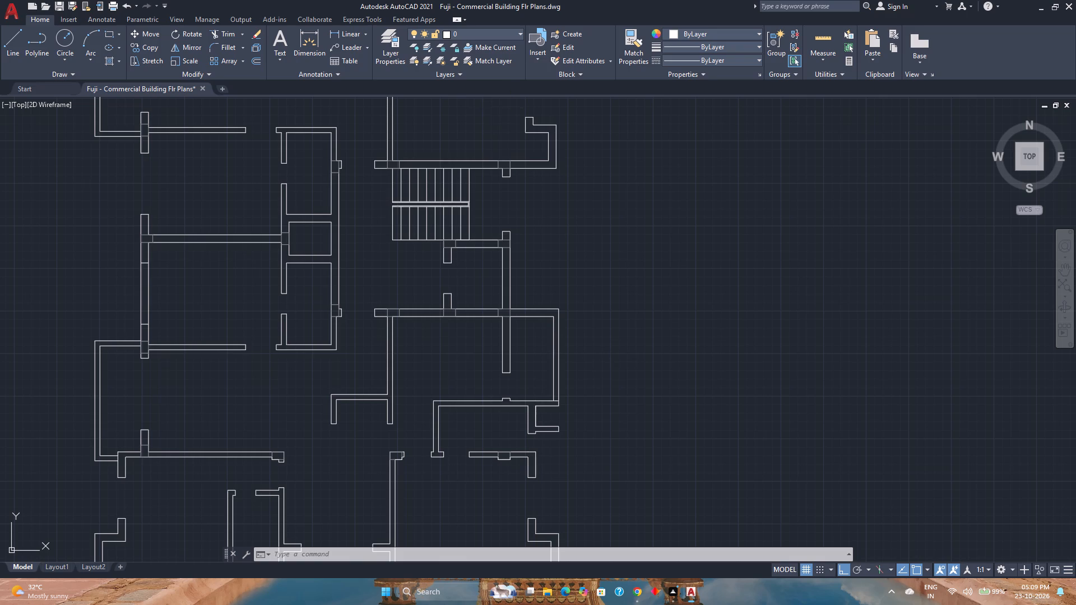
pyautogui.scroll(-1, 713, 194)
pyautogui.scroll(1, 571, 245)
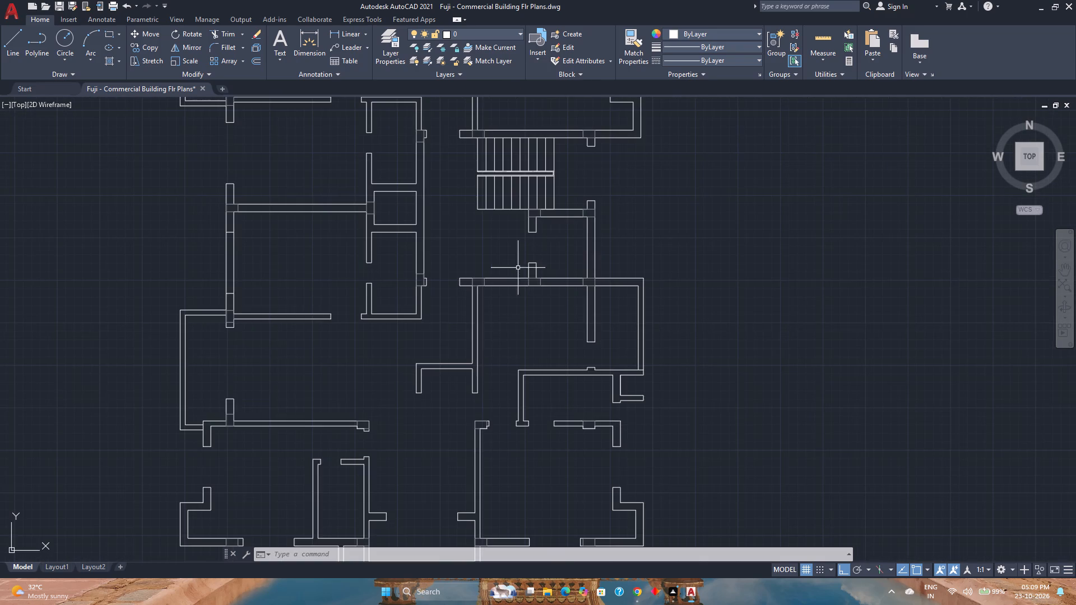
pyautogui.scroll(2, 392, 267)
pyautogui.scroll(-3, 465, 290)
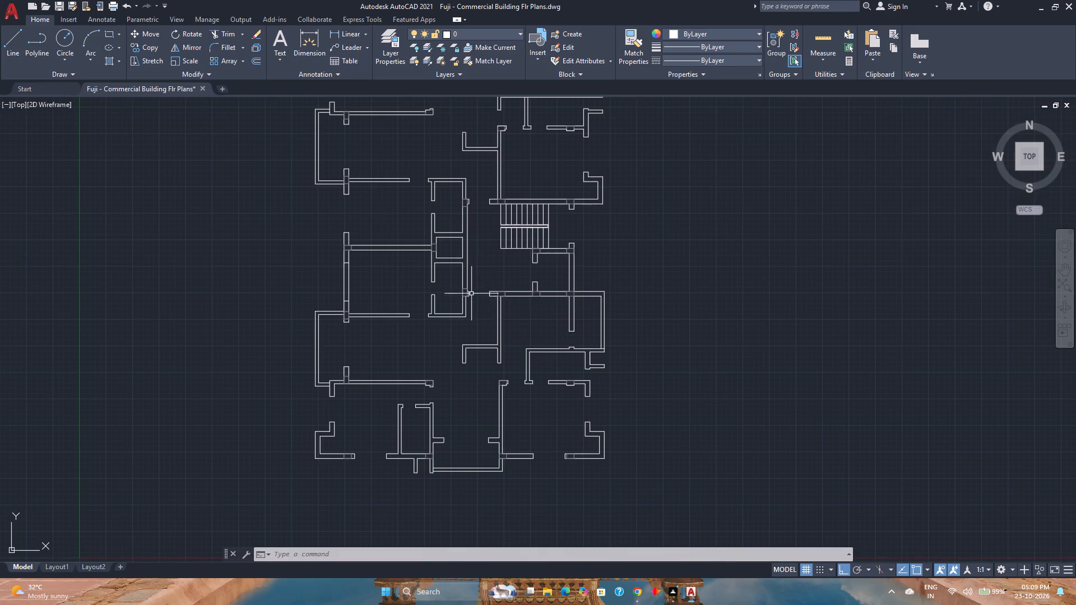
pyautogui.moveTo(535, 328); pyautogui.dragTo(367, 401, button='middle')
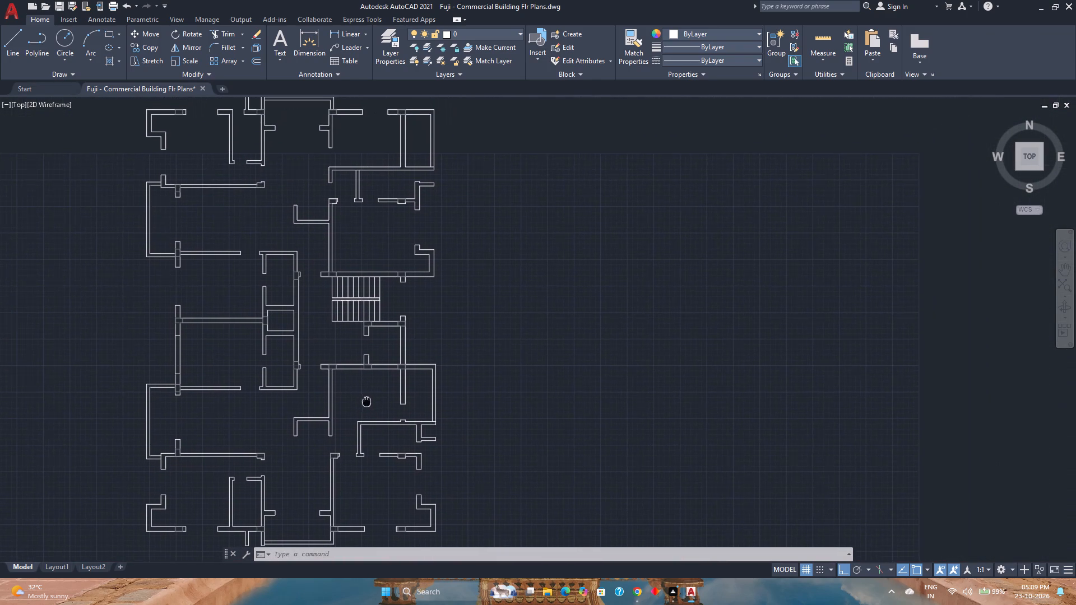
pyautogui.moveTo(367, 401); pyautogui.dragTo(367, 401, button='middle')
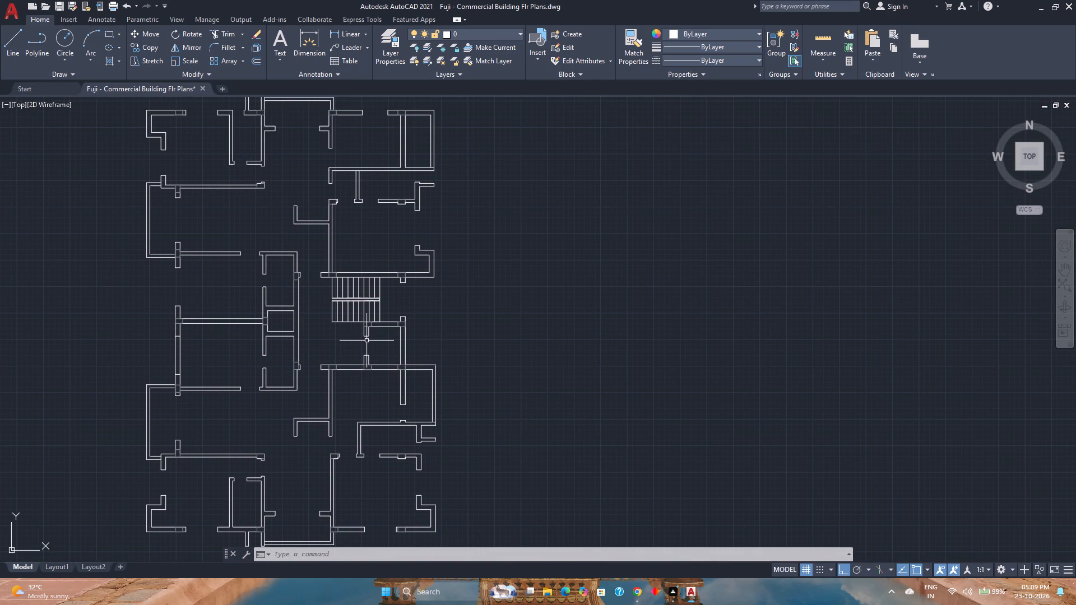
pyautogui.scroll(1, 357, 333)
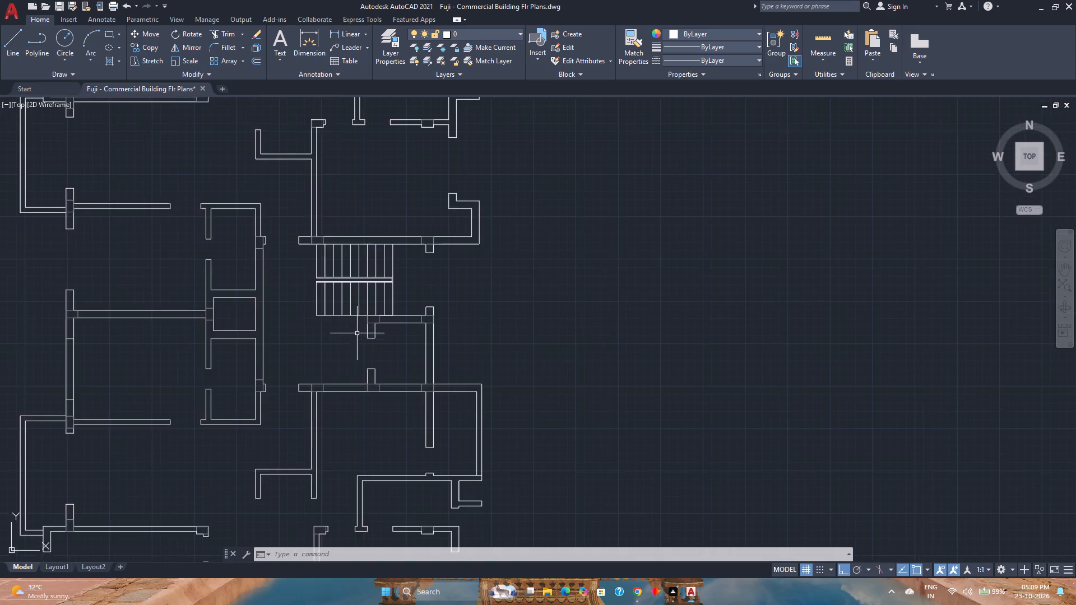
pyautogui.moveTo(358, 334); pyautogui.dragTo(491, 359, button='middle')
pyautogui.scroll(-1, 491, 359)
pyautogui.scroll(-1, 486, 273)
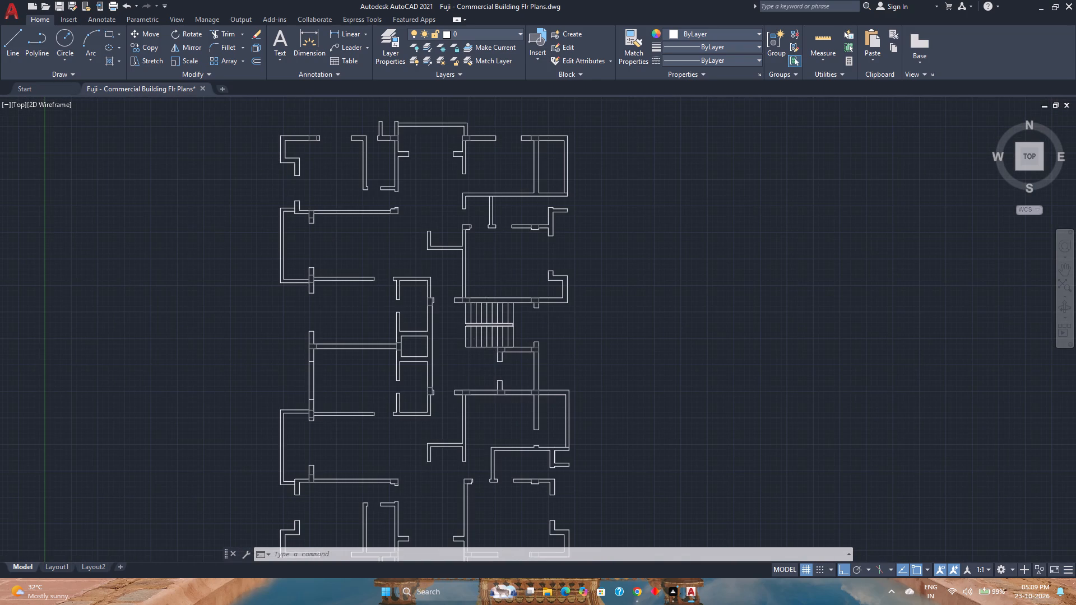
pyautogui.scroll(2, 449, 272)
pyautogui.scroll(-2, 449, 272)
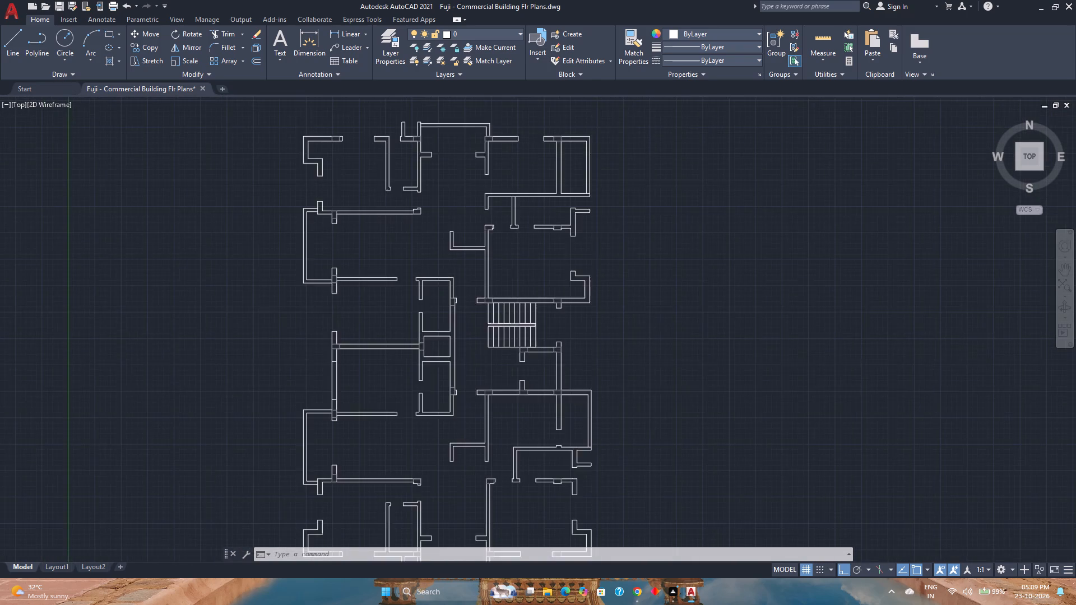
pyautogui.scroll(-1, 449, 272)
pyautogui.scroll(4, 449, 272)
pyautogui.scroll(-2, 449, 272)
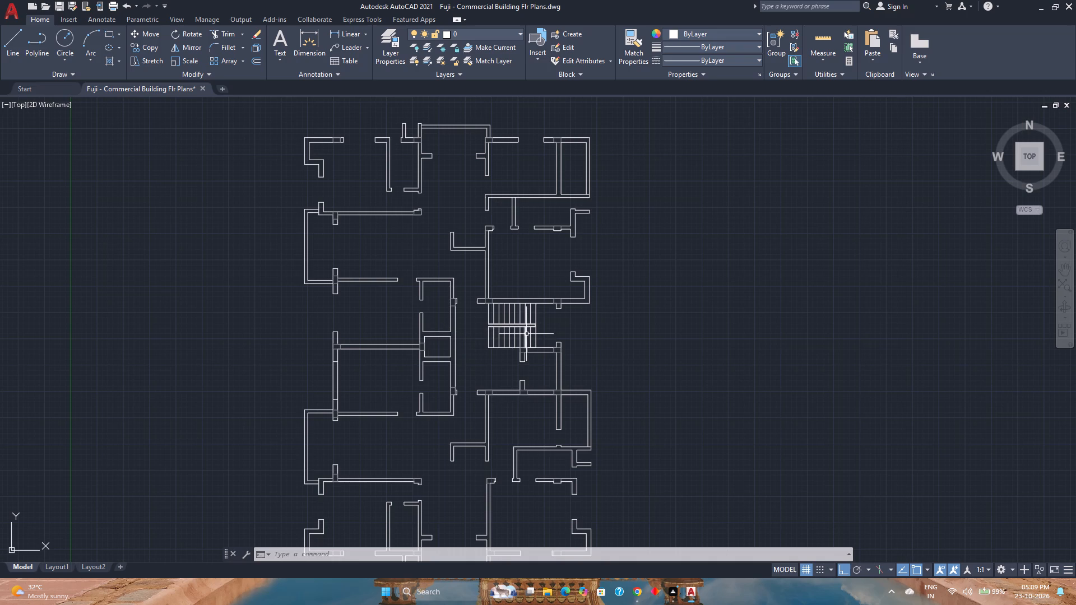
pyautogui.scroll(1, 518, 326)
pyautogui.scroll(-1, 518, 323)
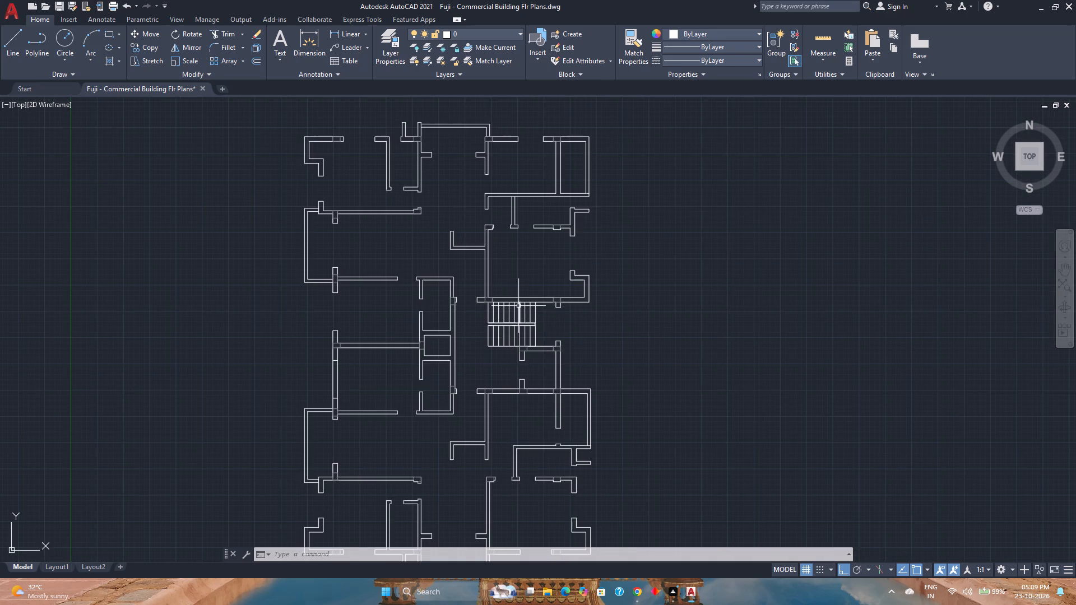
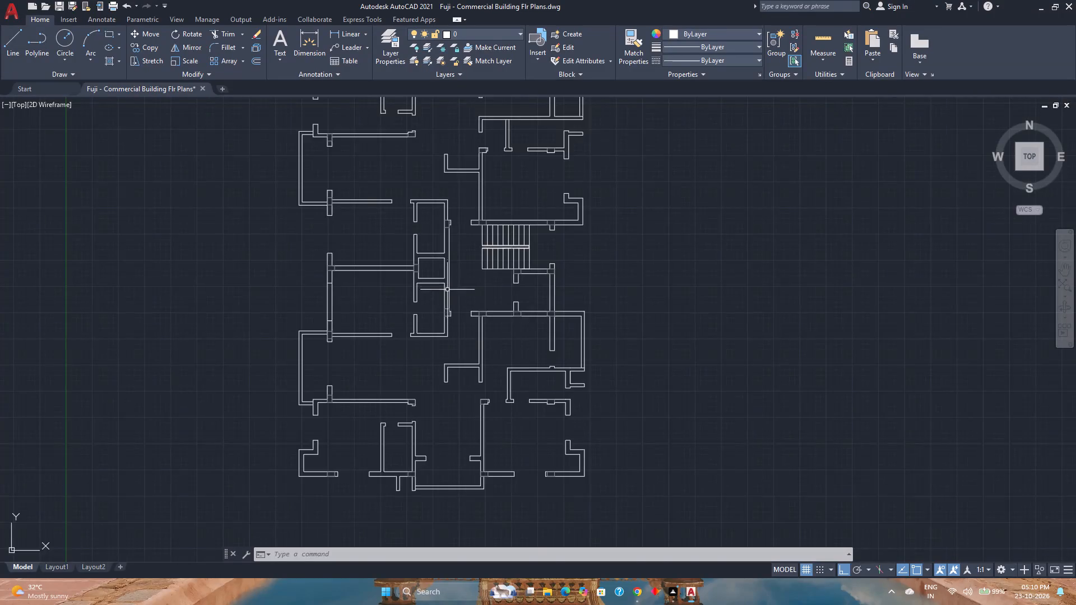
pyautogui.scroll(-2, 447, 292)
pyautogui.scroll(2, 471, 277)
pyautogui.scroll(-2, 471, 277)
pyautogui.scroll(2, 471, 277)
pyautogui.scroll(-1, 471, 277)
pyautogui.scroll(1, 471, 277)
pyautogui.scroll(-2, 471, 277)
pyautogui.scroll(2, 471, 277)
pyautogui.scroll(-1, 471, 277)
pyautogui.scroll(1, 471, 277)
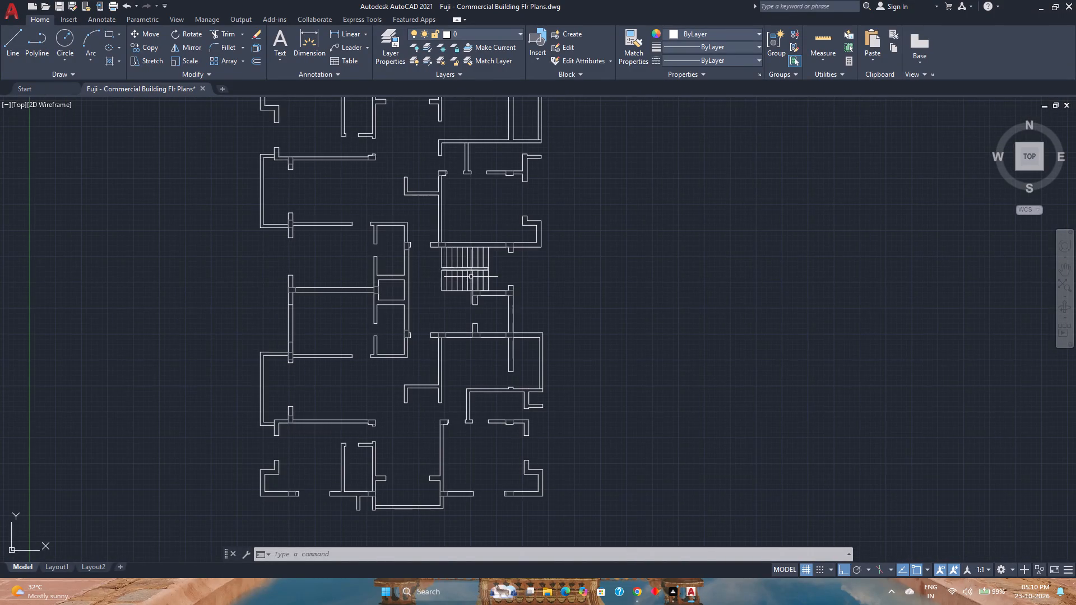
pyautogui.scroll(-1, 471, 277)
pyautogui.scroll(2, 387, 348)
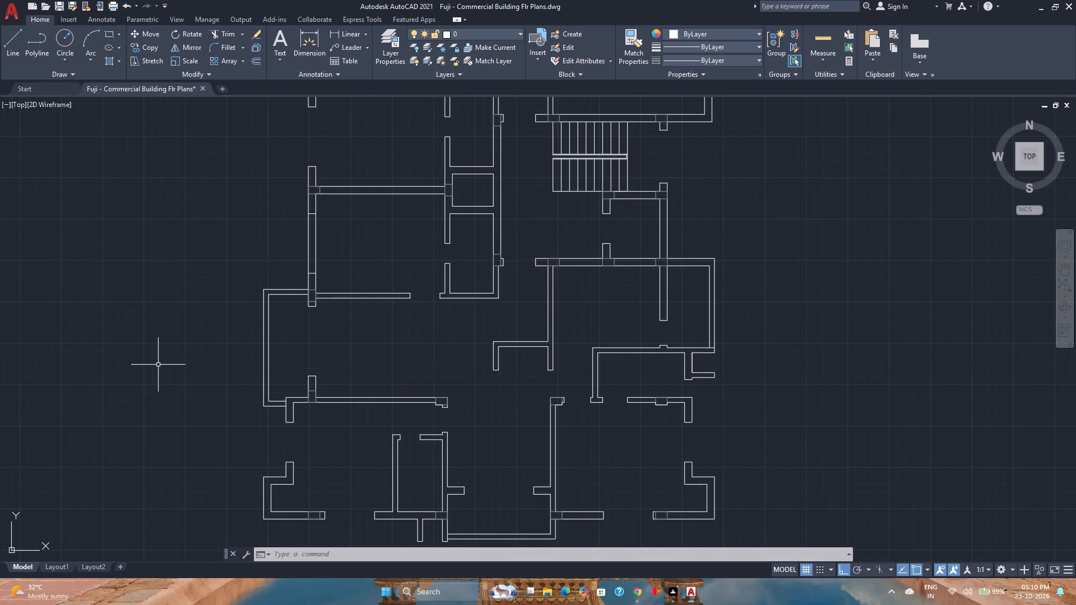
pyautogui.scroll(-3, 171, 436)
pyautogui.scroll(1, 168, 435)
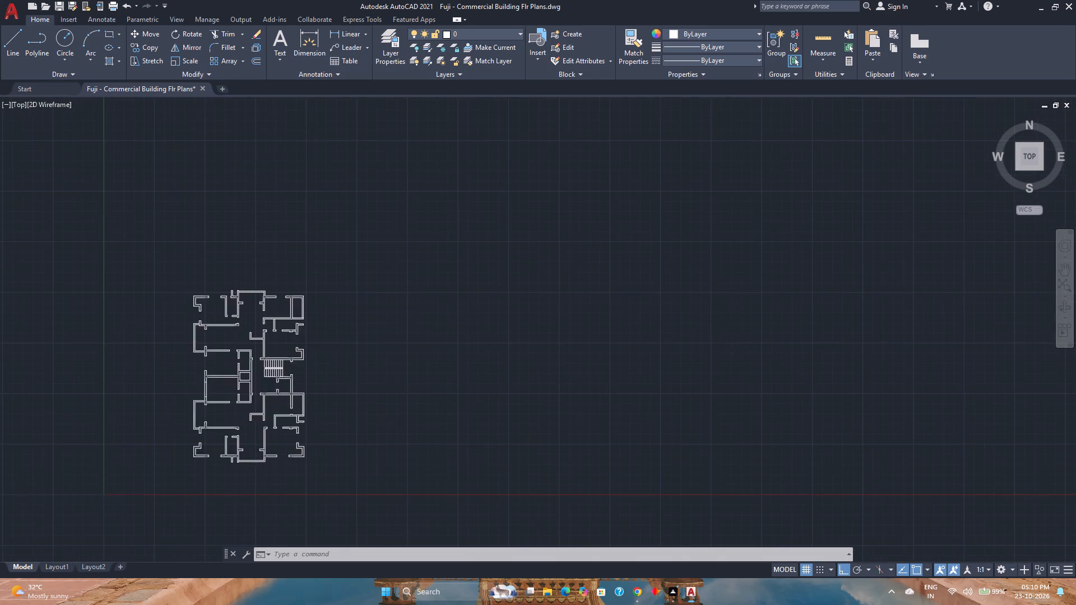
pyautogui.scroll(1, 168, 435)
# Insert the Door - Imperial block at the upper jamb corner of the small room's opening in the upper-right unit, above the staircase.
pyautogui.hotkey('ctrl', '1')
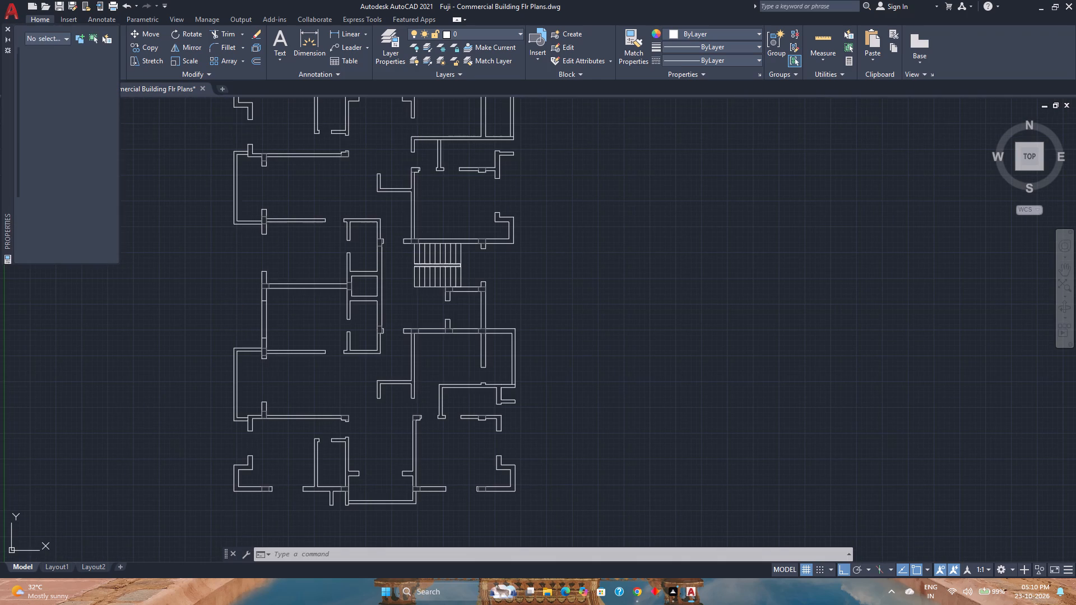
pyautogui.click(7, 27)
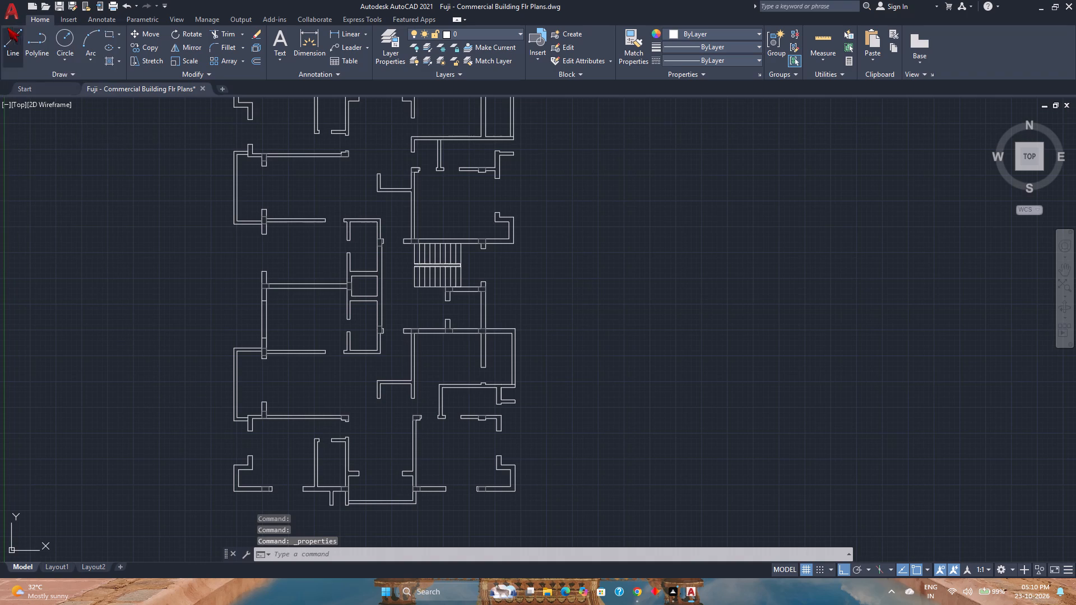
pyautogui.hotkey('ctrl', '2')
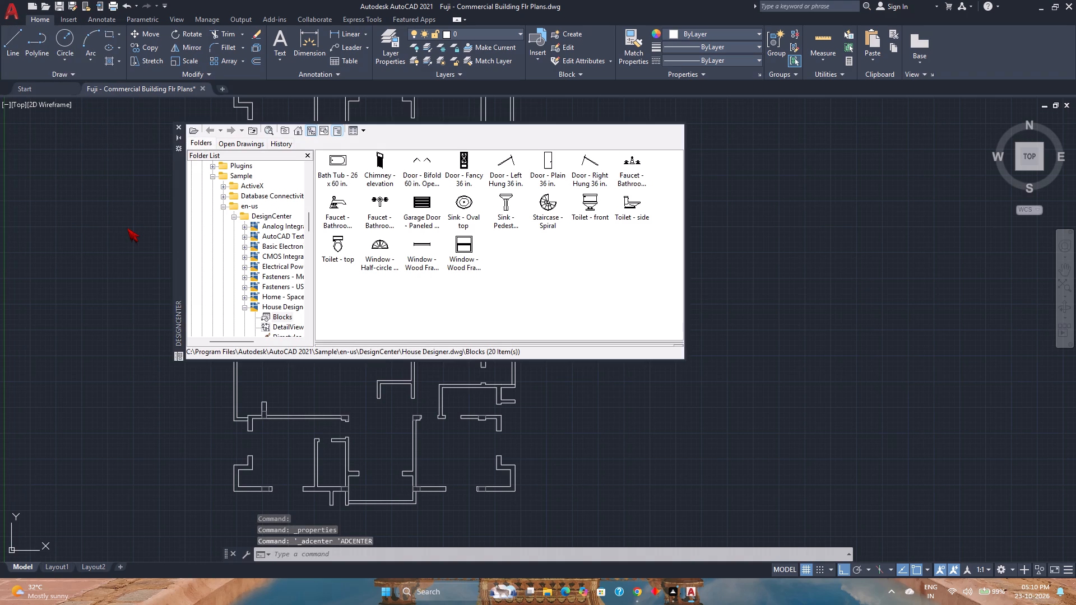
pyautogui.hotkey('ctrl', '3')
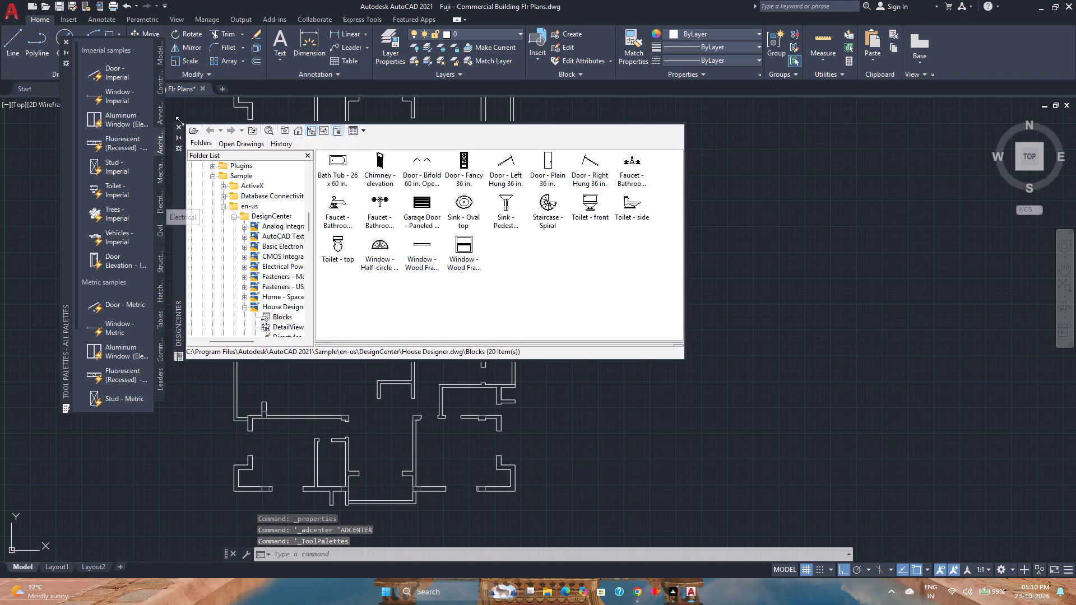
pyautogui.click(179, 129)
pyautogui.click(110, 76)
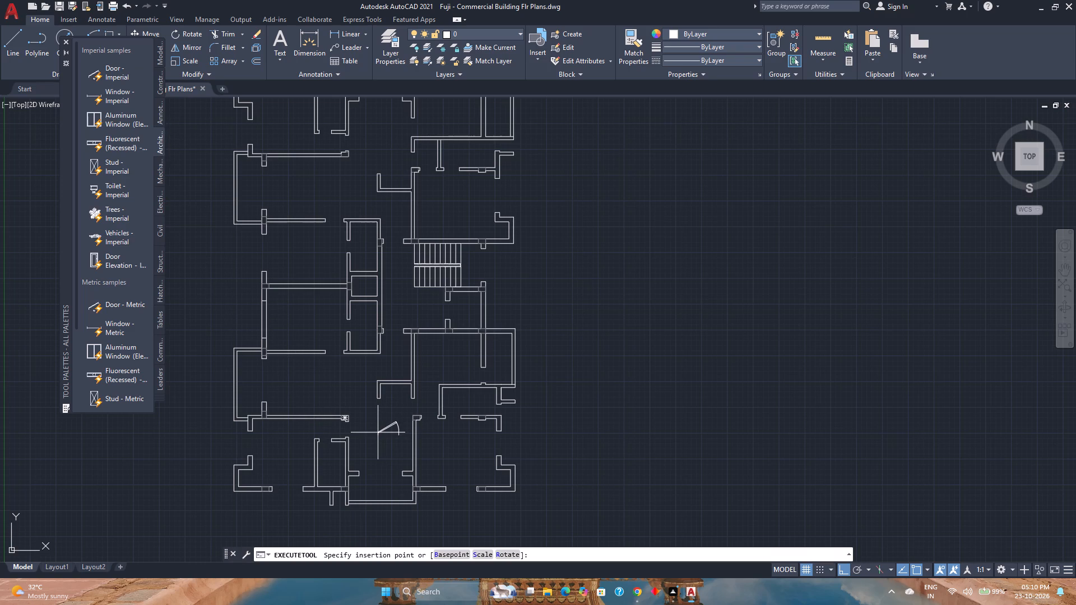
pyautogui.scroll(2, 431, 250)
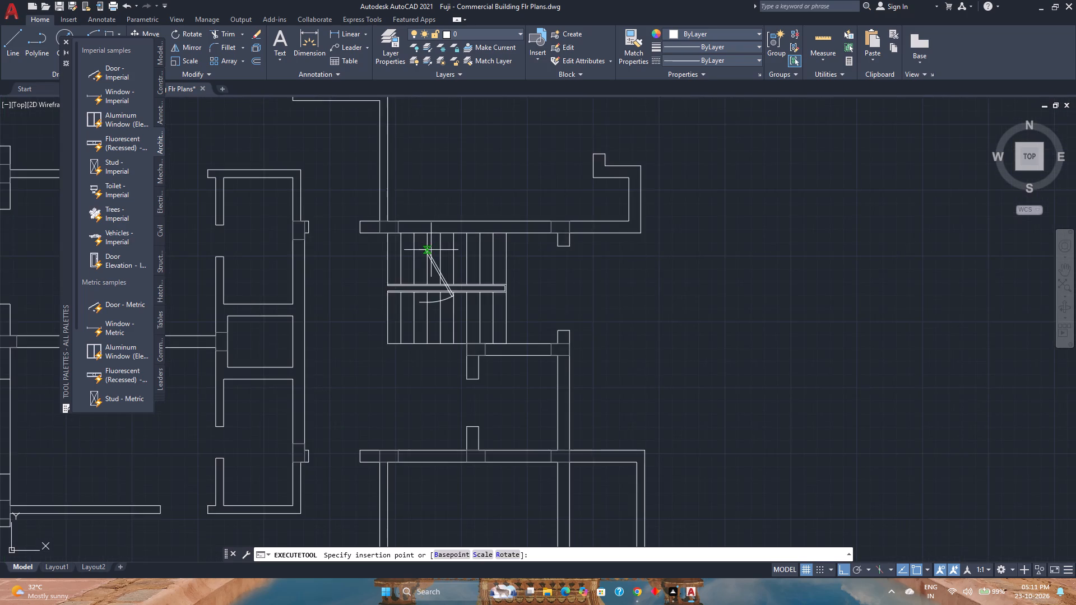
pyautogui.moveTo(431, 250); pyautogui.dragTo(462, 541, button='middle')
pyautogui.scroll(2, 435, 353)
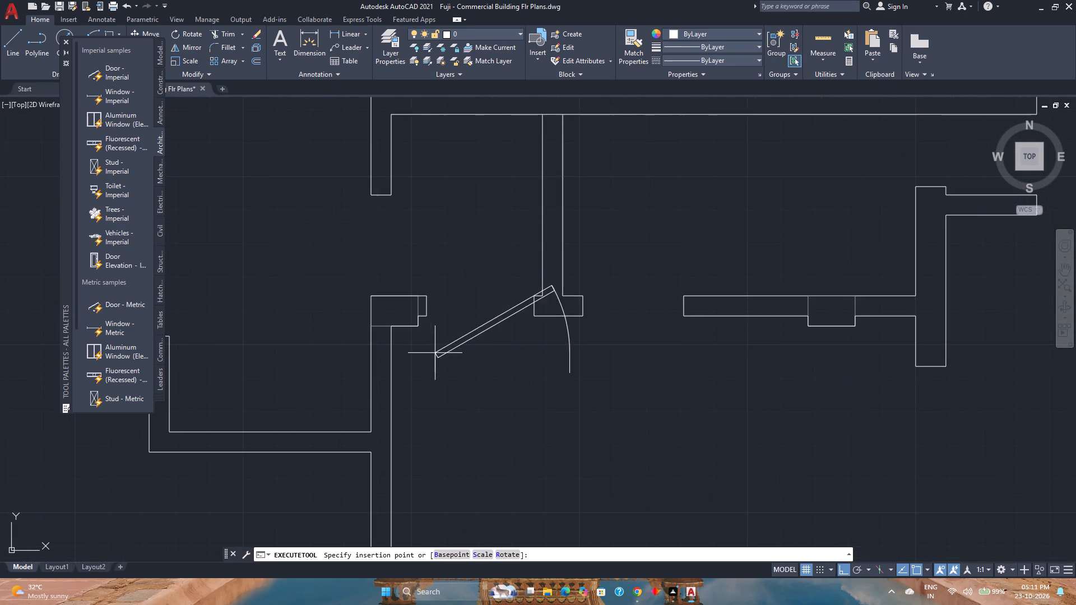
pyautogui.click(430, 296)
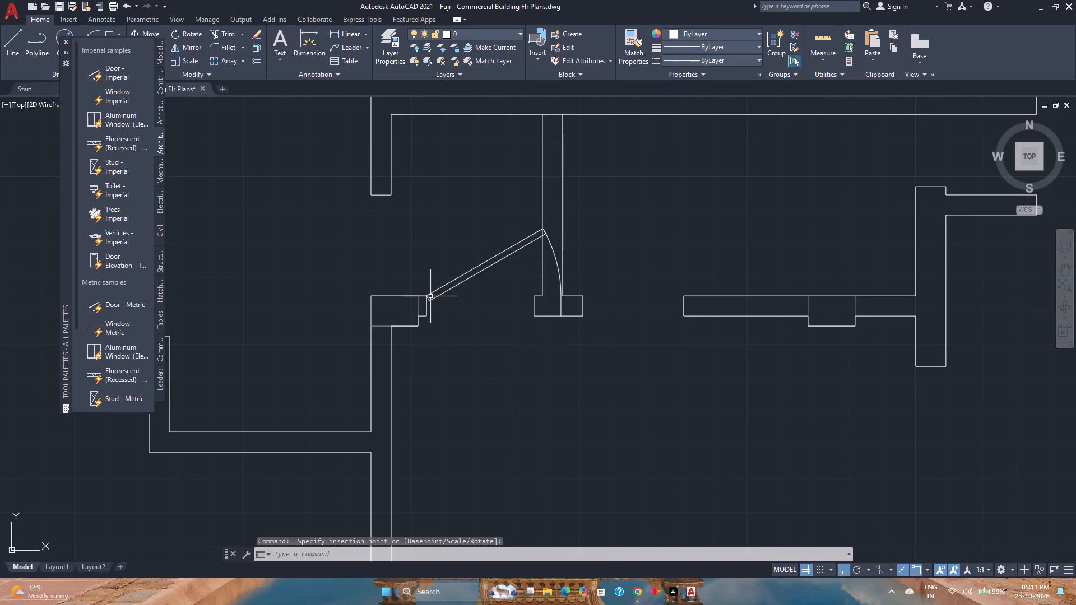
pyautogui.click(66, 41)
# Stretch the inserted door to span the opening up to the opposite jamb, about 2'-8" wide.
pyautogui.click(454, 287)
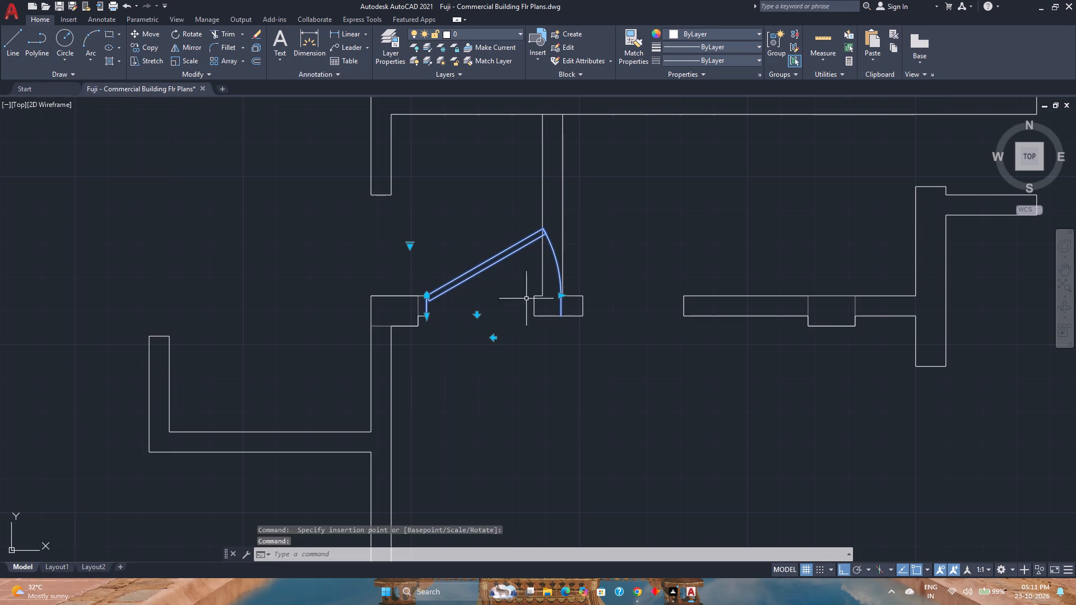
pyautogui.click(563, 296)
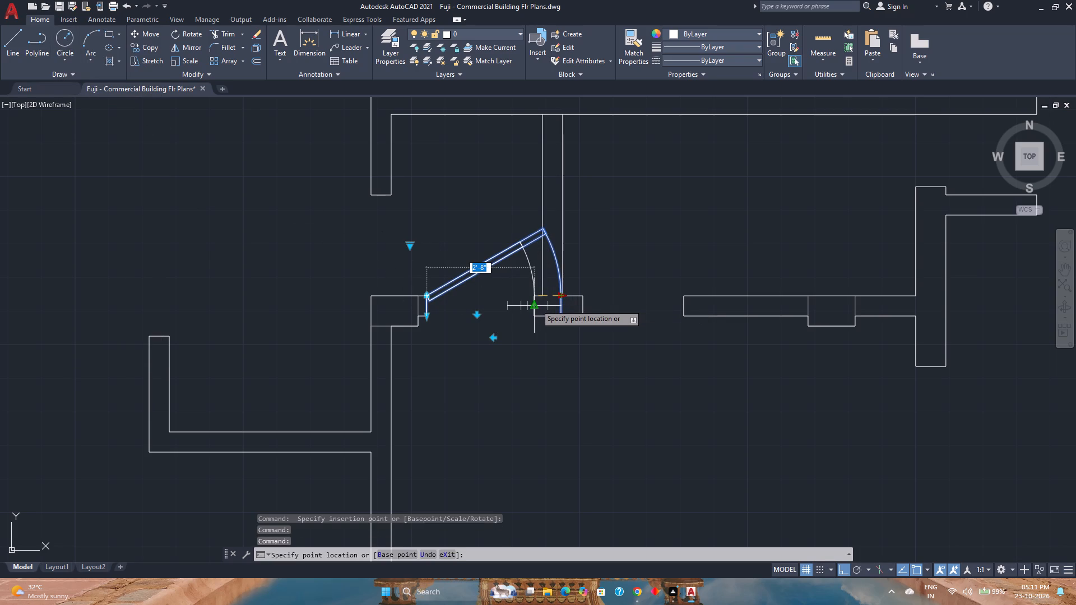
pyautogui.click(536, 304)
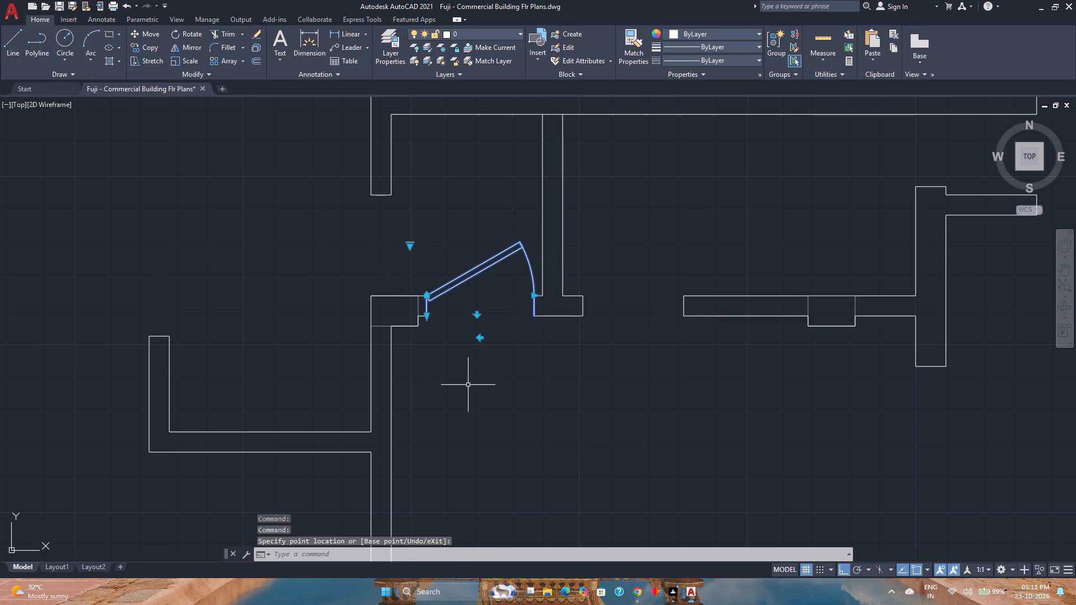
pyautogui.press('Escape')
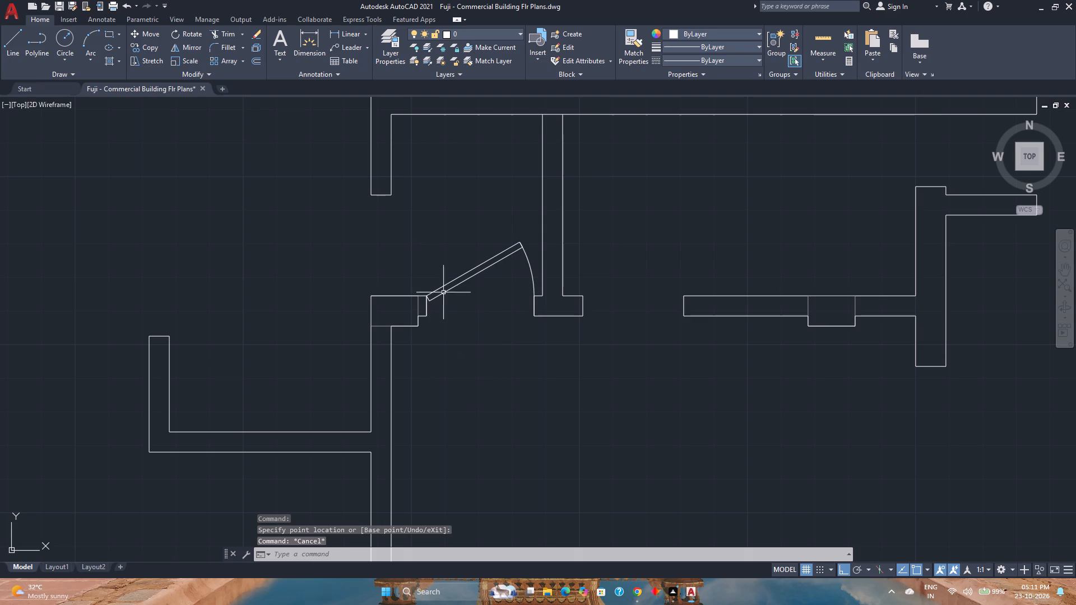
# Shorten the door's jamb lines to less than the wall thickness and flip the door so it swings below the wall.
pyautogui.click(454, 277)
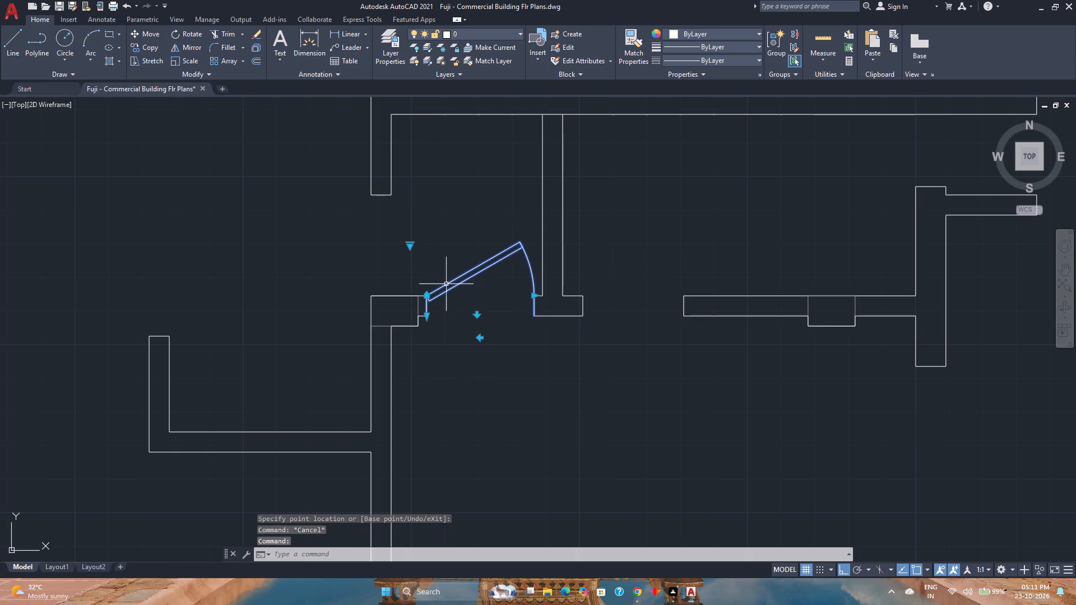
pyautogui.scroll(2, 433, 313)
pyautogui.click(415, 322)
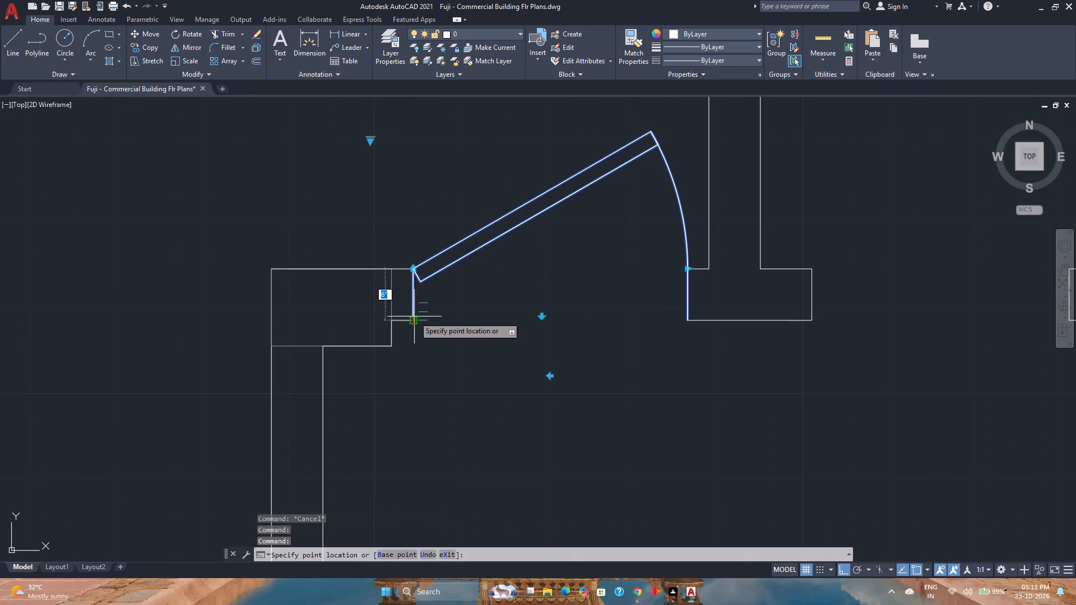
pyautogui.click(417, 304)
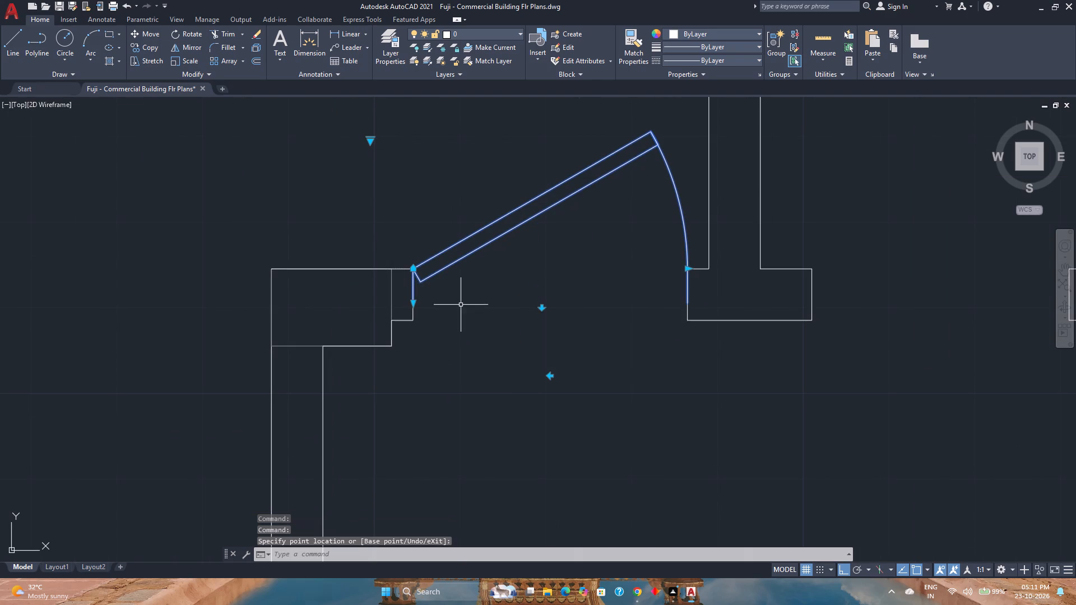
pyautogui.click(541, 309)
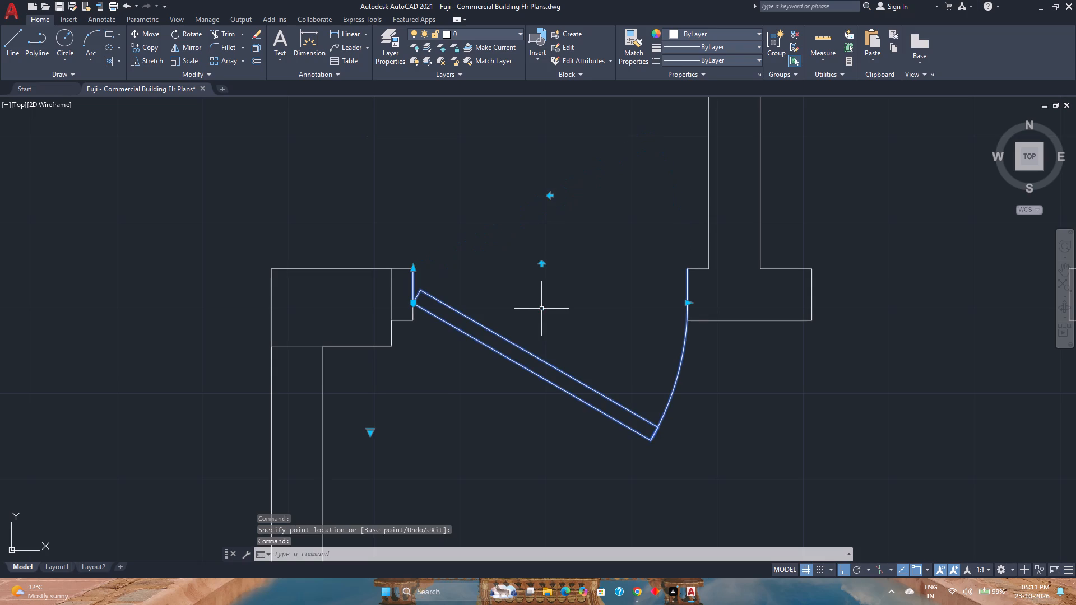
# Move the door 2" down from its hinge point to the lower corner of the jamb.
pyautogui.click(152, 35)
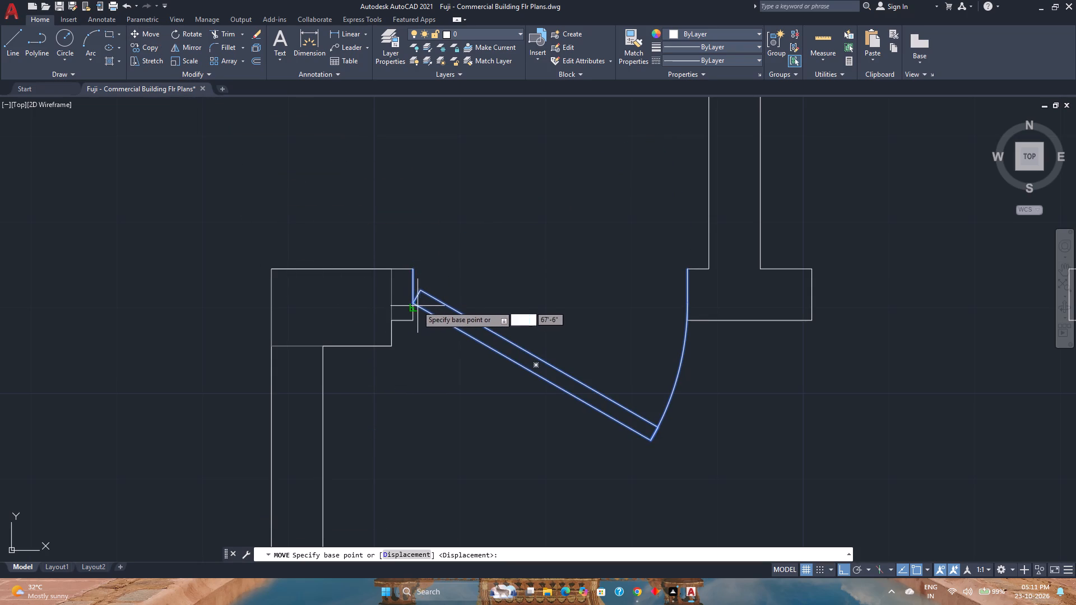
pyautogui.scroll(4, 416, 305)
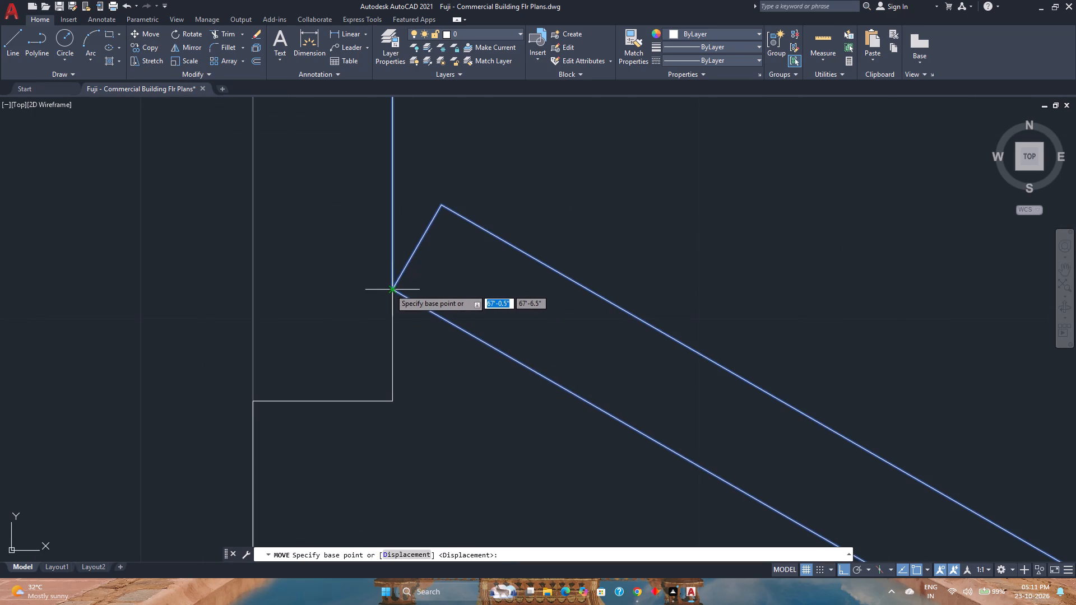
pyautogui.click(390, 289)
pyautogui.scroll(-3, 390, 289)
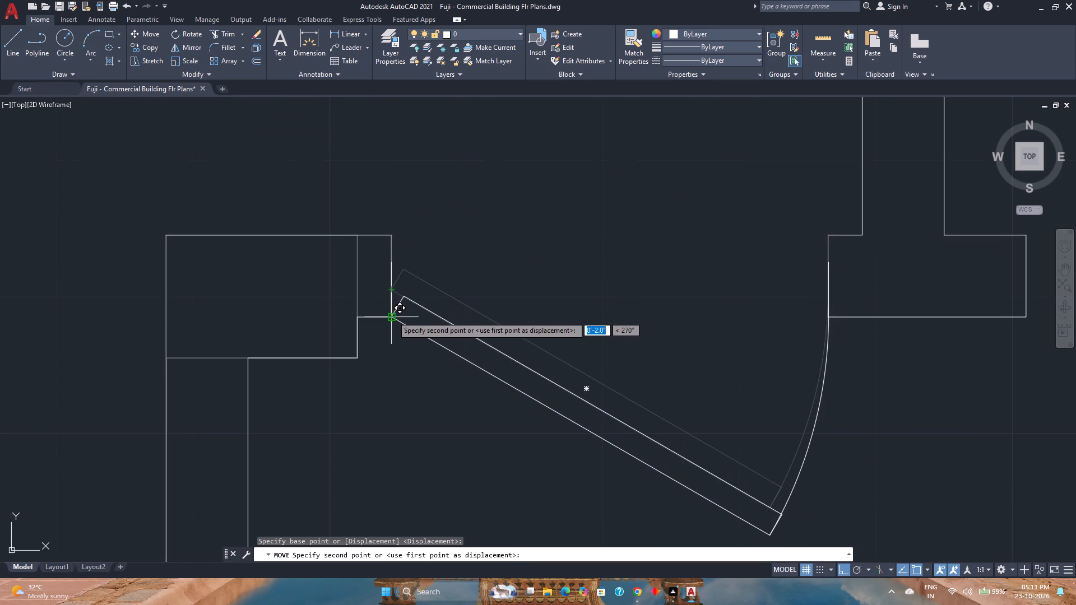
pyautogui.click(392, 316)
pyautogui.scroll(-2, 377, 333)
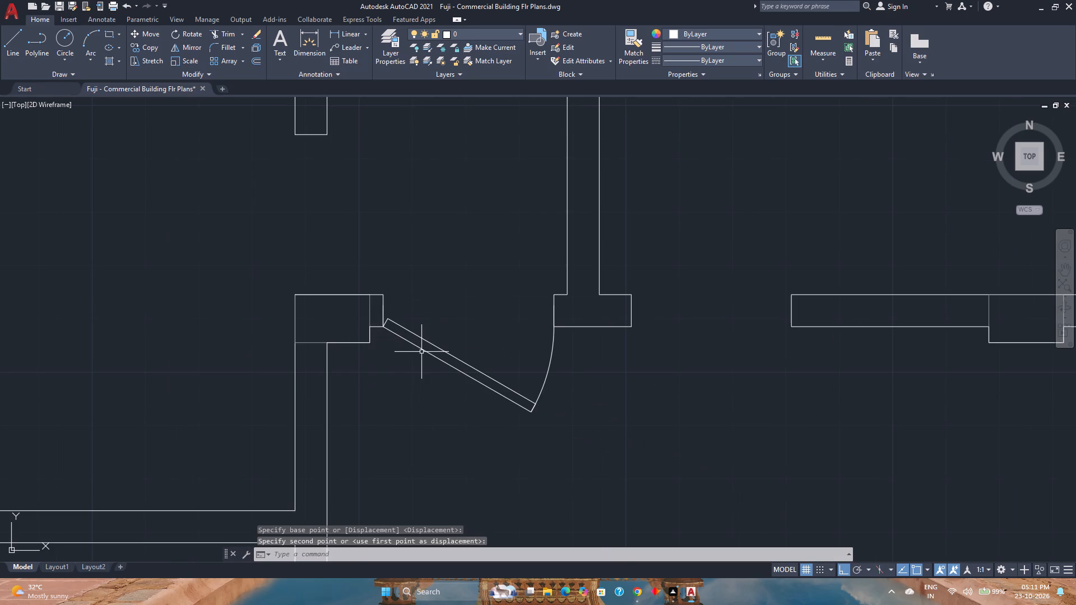
# Set the door's opening angle to Open 90º.
pyautogui.click(421, 349)
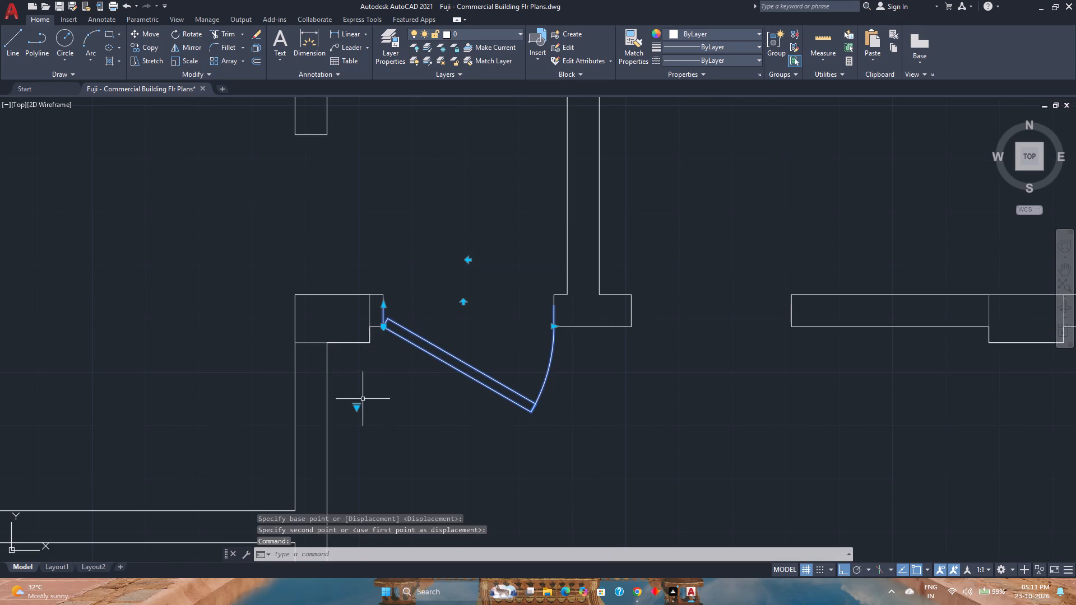
pyautogui.click(355, 407)
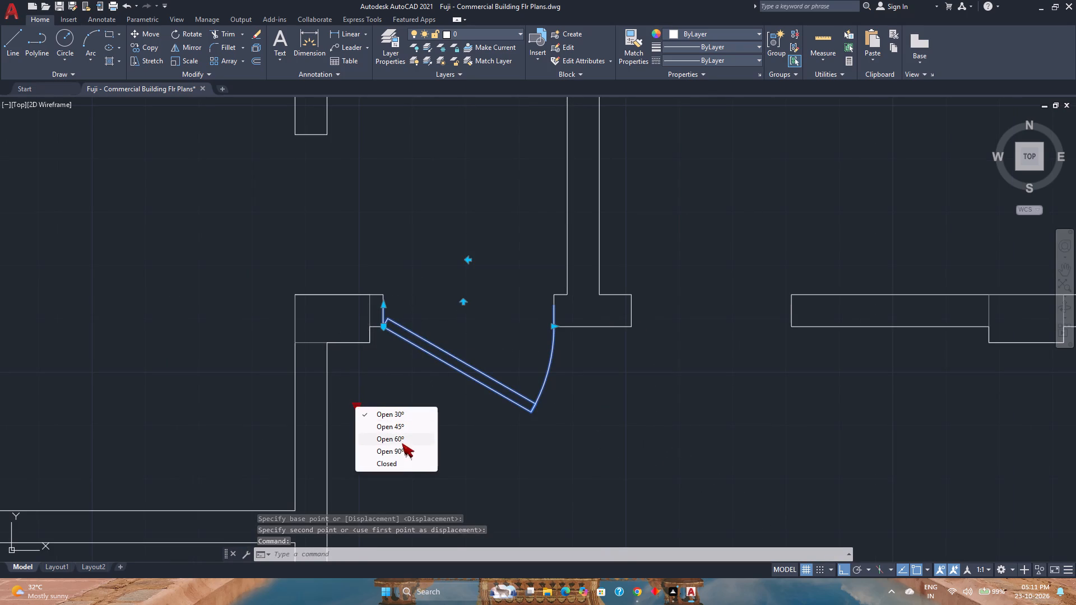
pyautogui.click(403, 452)
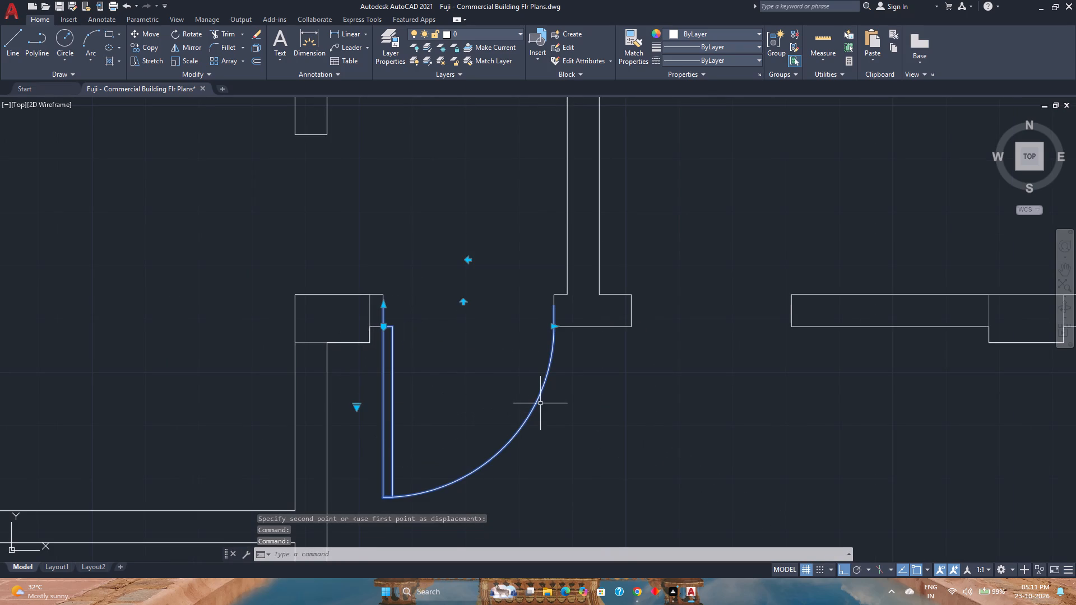
# Copy the door from its hinge point to the upper jamb corner of the adjacent opening in the same wall.
pyautogui.moveTo(552, 404); pyautogui.dragTo(433, 431, button='middle')
pyautogui.scroll(-1, 543, 408)
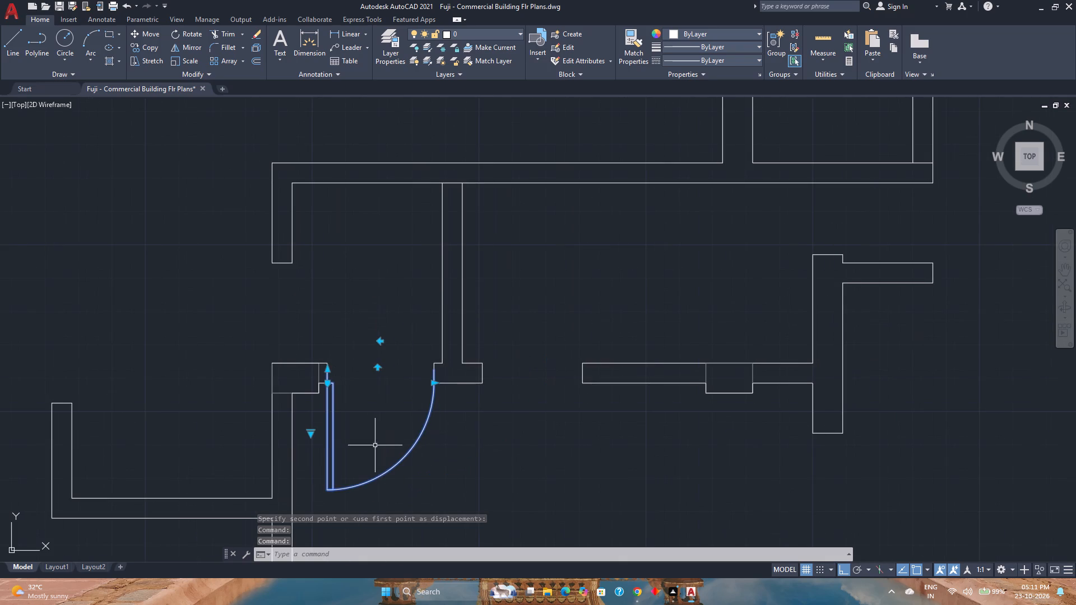
pyautogui.click(137, 46)
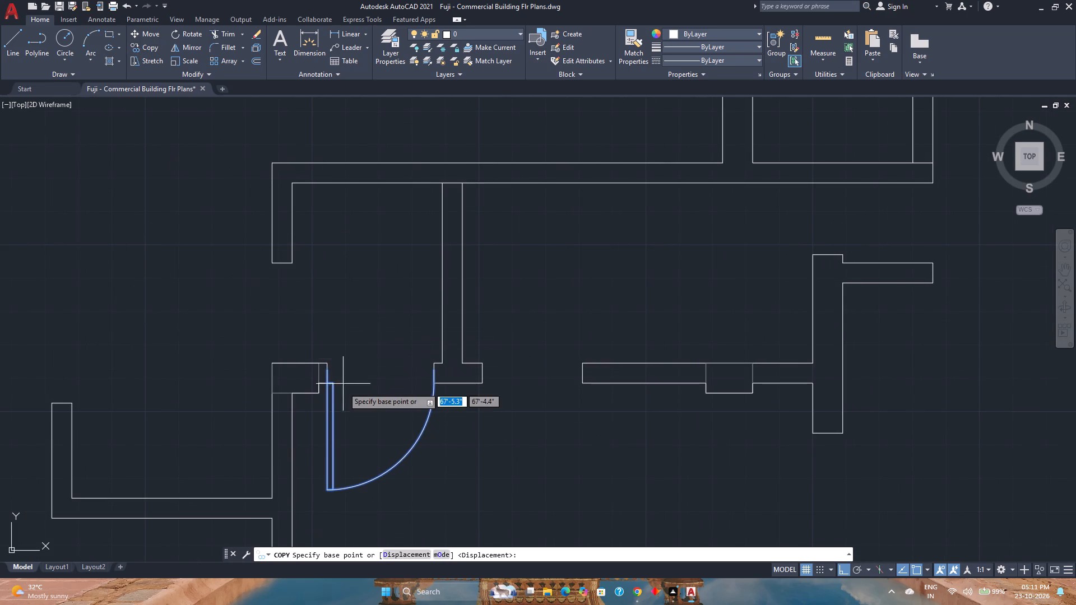
pyautogui.scroll(2, 329, 387)
pyautogui.click(324, 381)
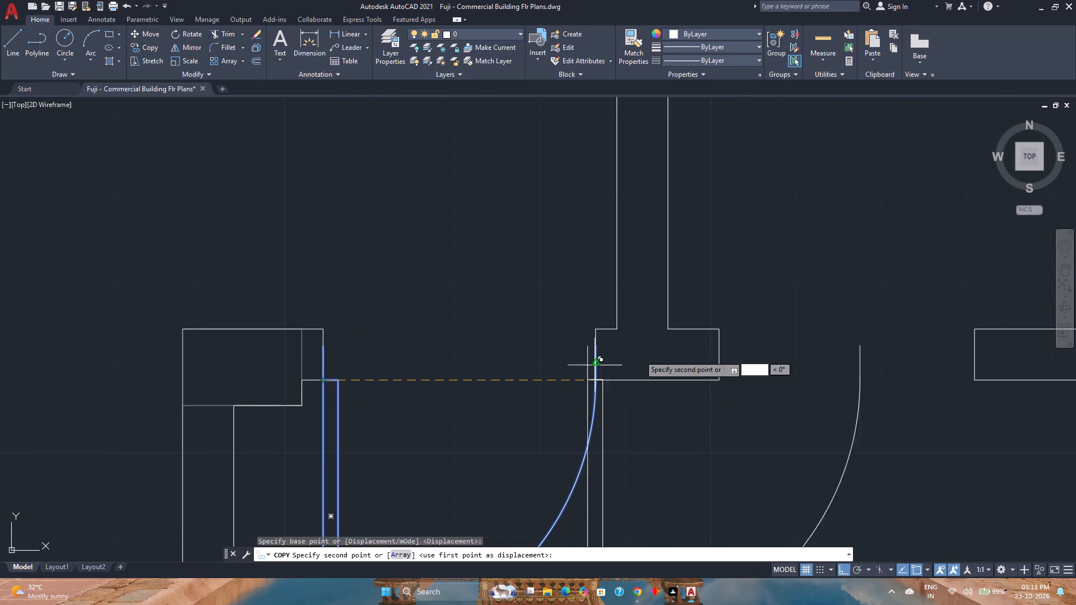
pyautogui.click(717, 327)
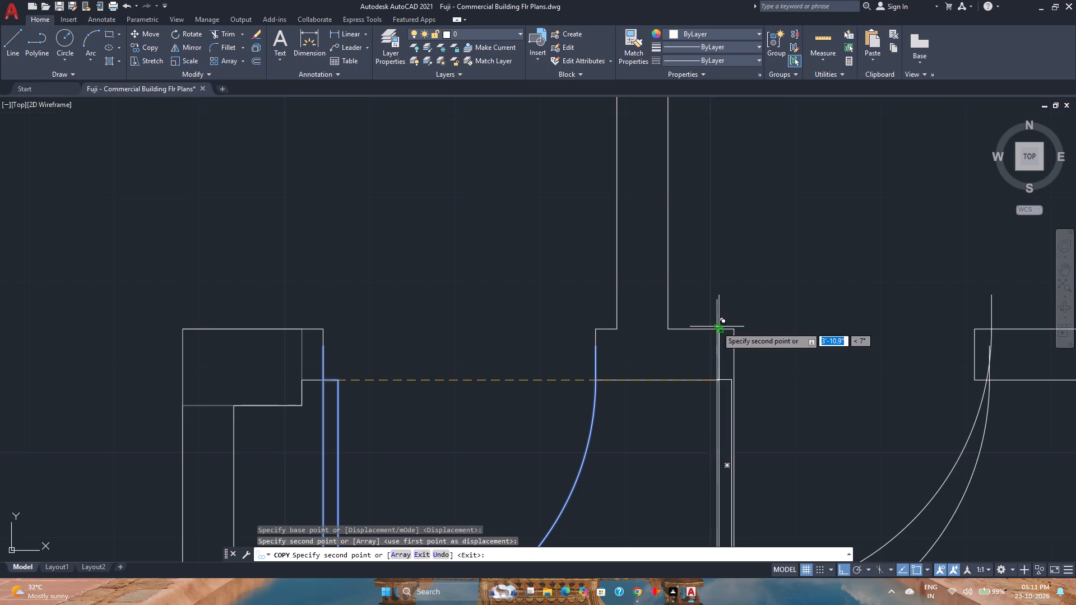
pyautogui.scroll(-1, 440, 395)
pyautogui.rightClick(409, 270)
pyautogui.click(444, 277)
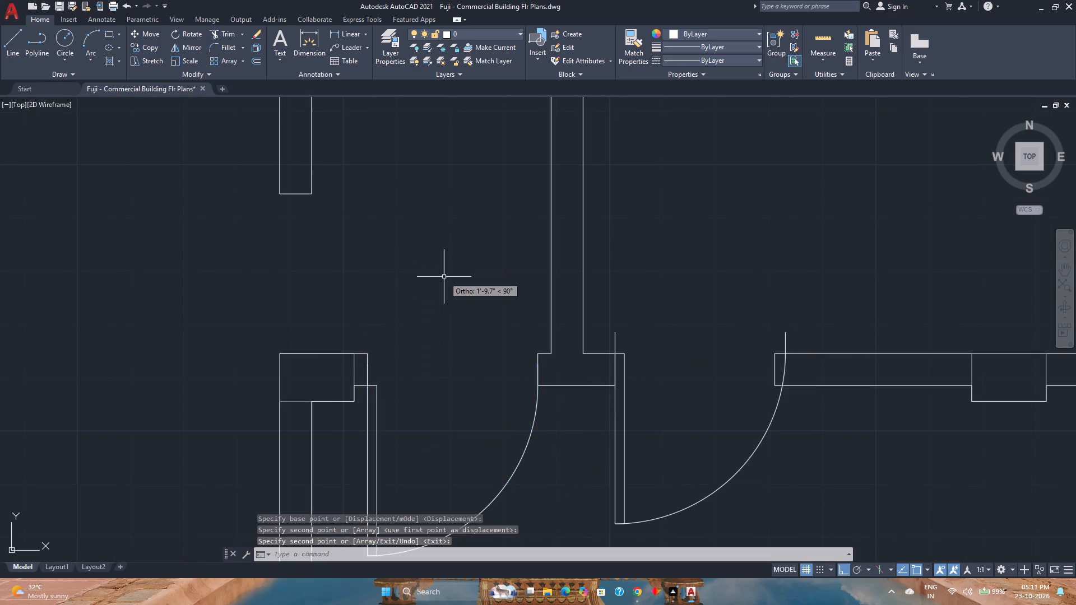
# Flip the copied door in the adjacent opening so it swings above the wall.
pyautogui.scroll(-1, 595, 418)
pyautogui.moveTo(591, 413); pyautogui.dragTo(527, 354, button='middle')
pyautogui.moveTo(514, 347); pyautogui.dragTo(505, 343, button='middle')
pyautogui.click(578, 411)
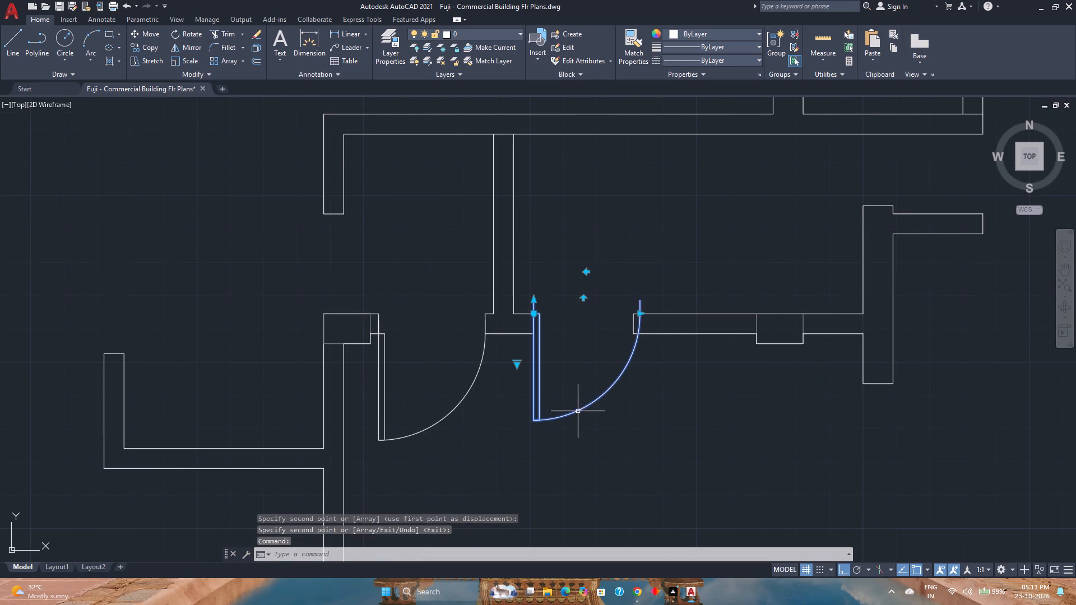
pyautogui.click(584, 296)
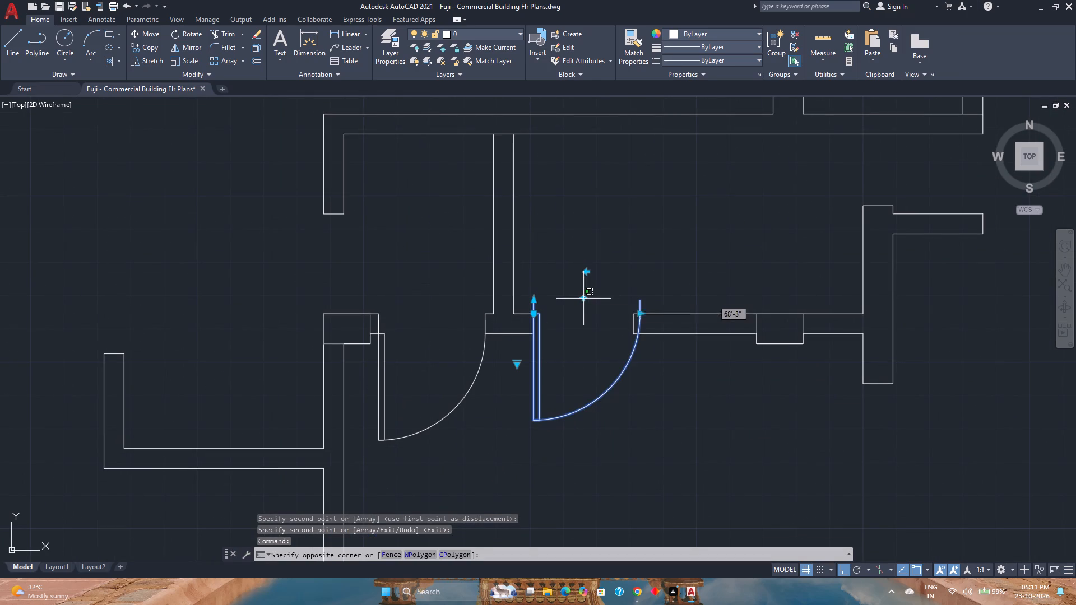
pyautogui.click(585, 300)
pyautogui.click(585, 300)
pyautogui.click(587, 329)
pyautogui.click(583, 300)
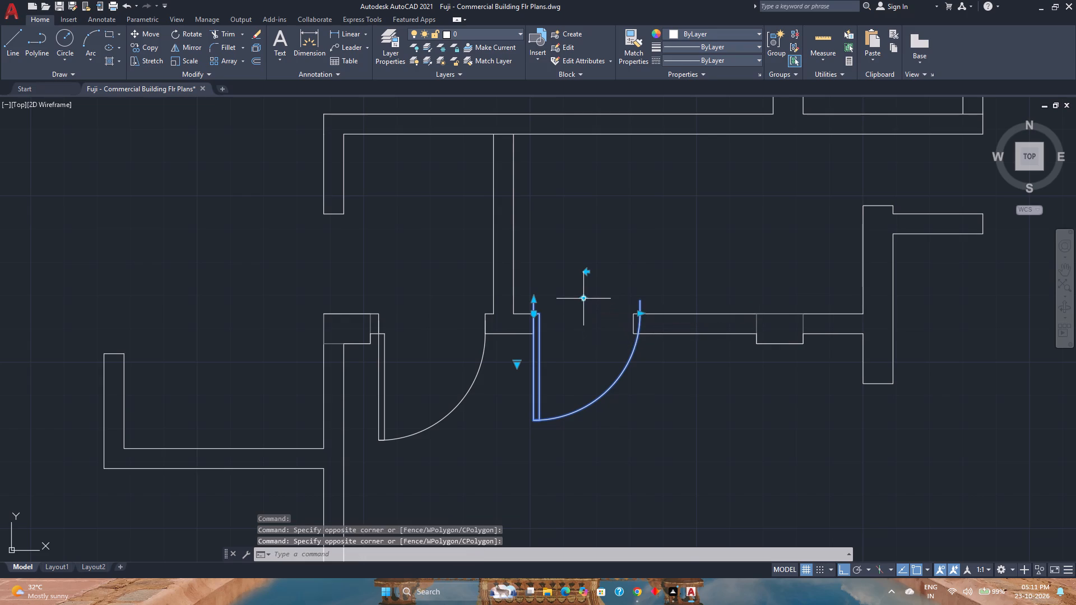
pyautogui.click(583, 300)
pyautogui.click(583, 300)
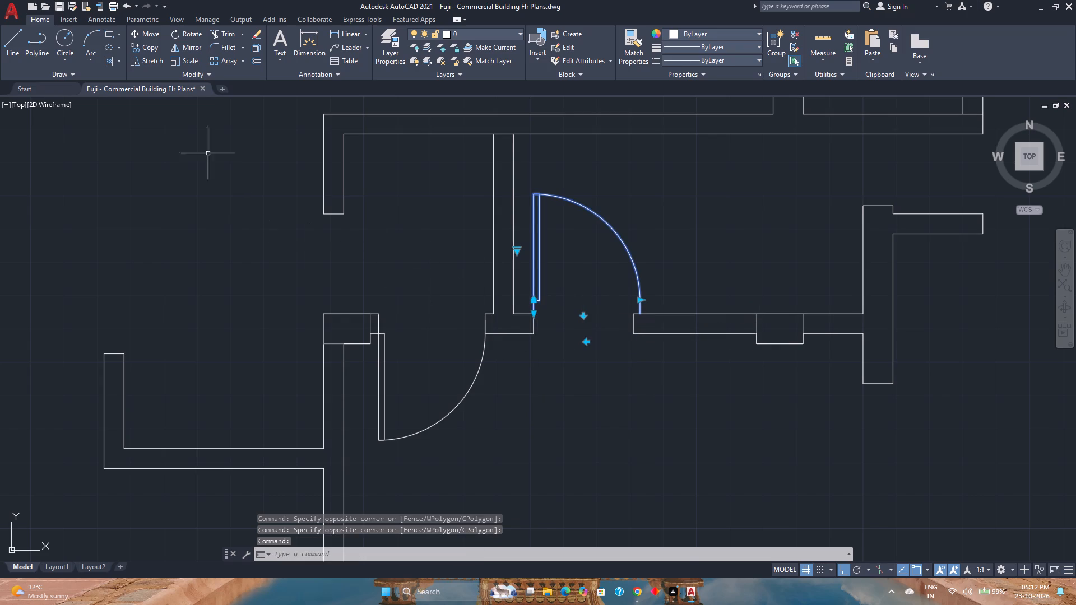
# Move the flipped door from its hinge point down to the upper corner of the hinge-side jamb.
pyautogui.click(149, 37)
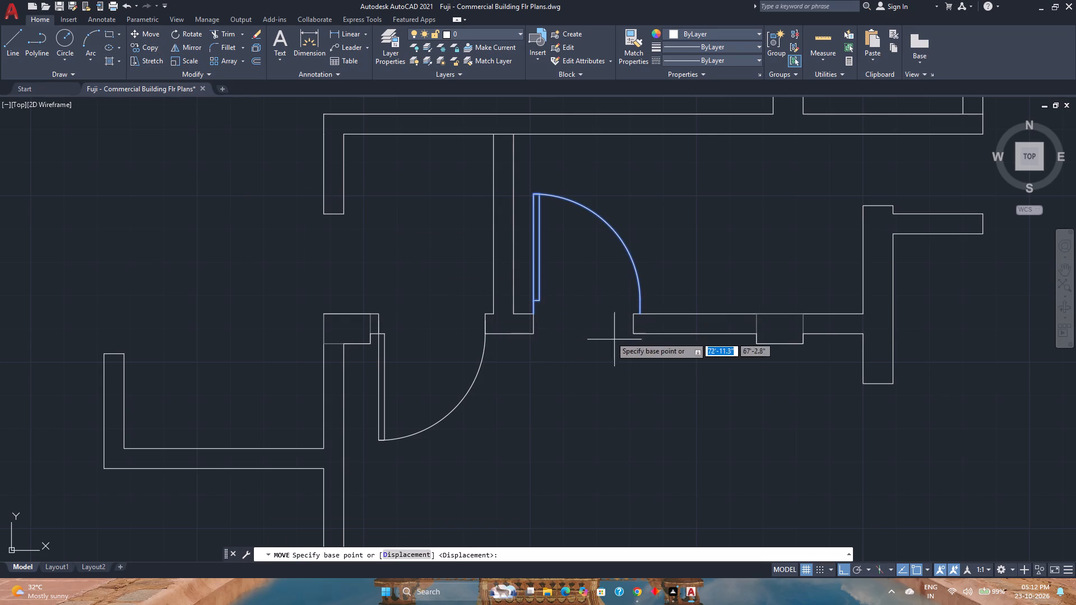
pyautogui.scroll(2, 552, 324)
pyautogui.click(509, 266)
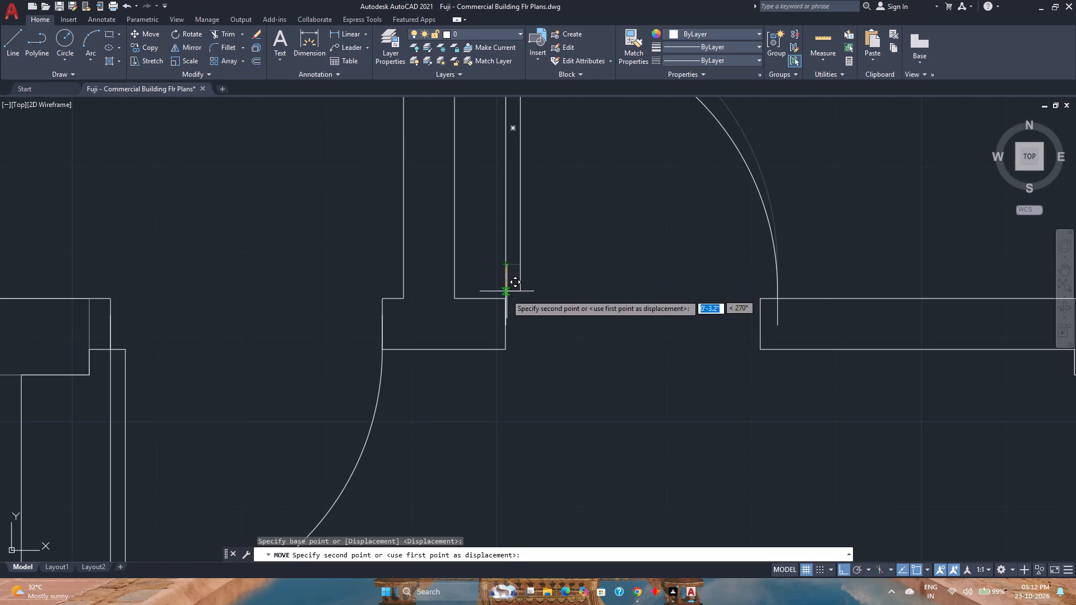
pyautogui.click(505, 299)
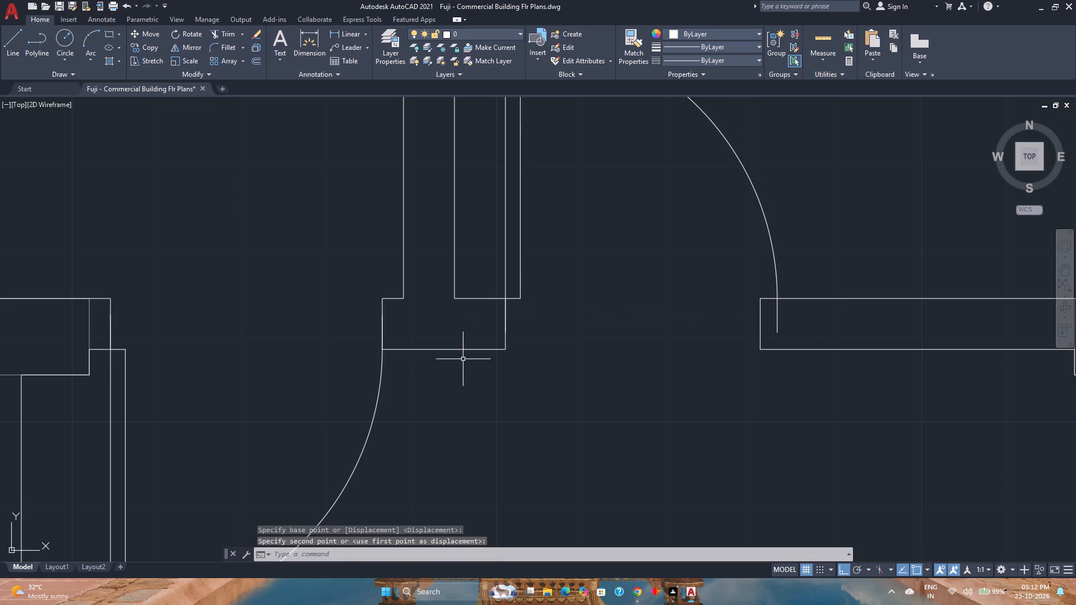
# Resize the flipped door's width to end at the upper corner of the opposite jamb.
pyautogui.scroll(-3, 463, 360)
pyautogui.moveTo(522, 385); pyautogui.dragTo(445, 343, button='middle')
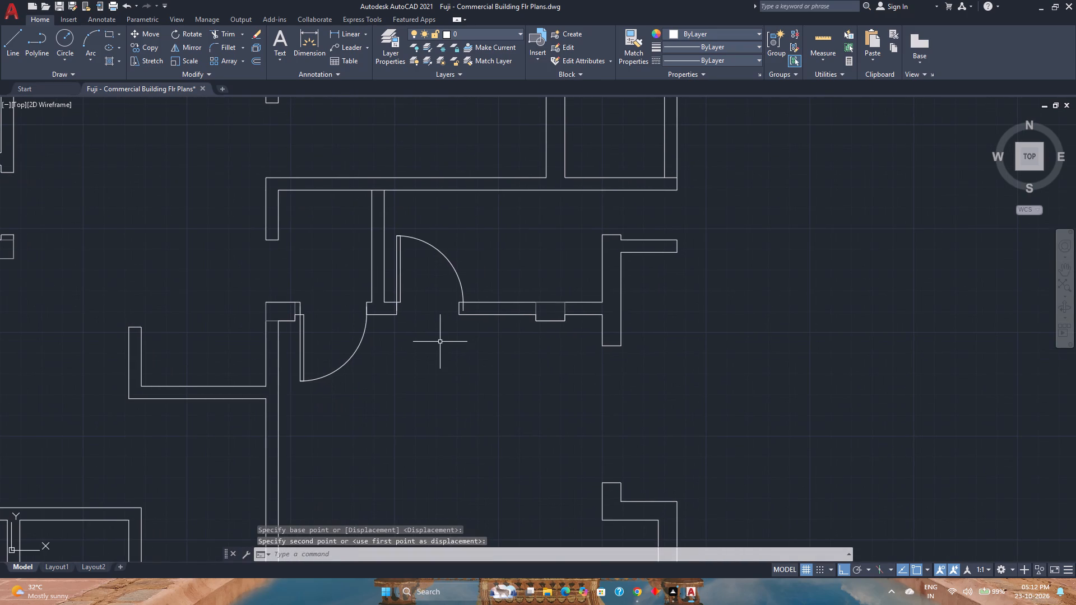
pyautogui.click(461, 288)
pyautogui.scroll(2, 462, 302)
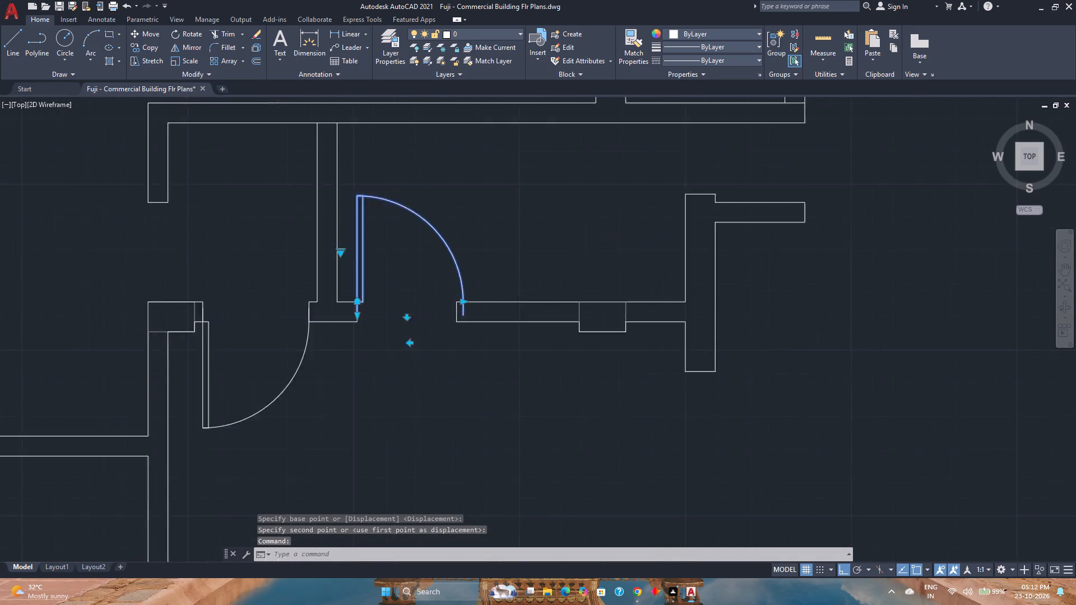
pyautogui.scroll(1, 462, 302)
pyautogui.click(465, 301)
pyautogui.click(447, 301)
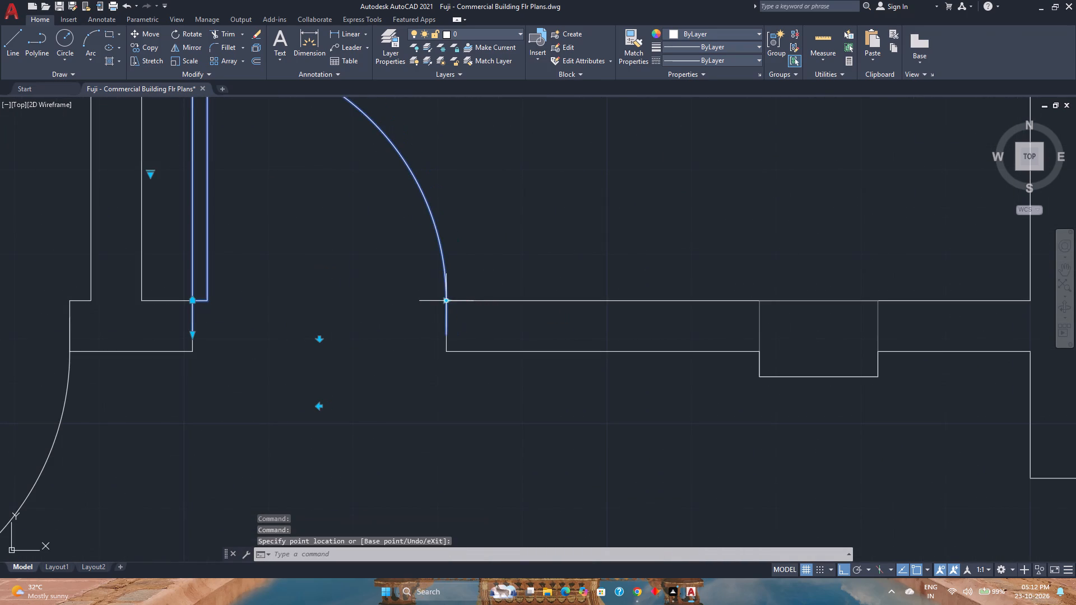
pyautogui.scroll(-4, 401, 367)
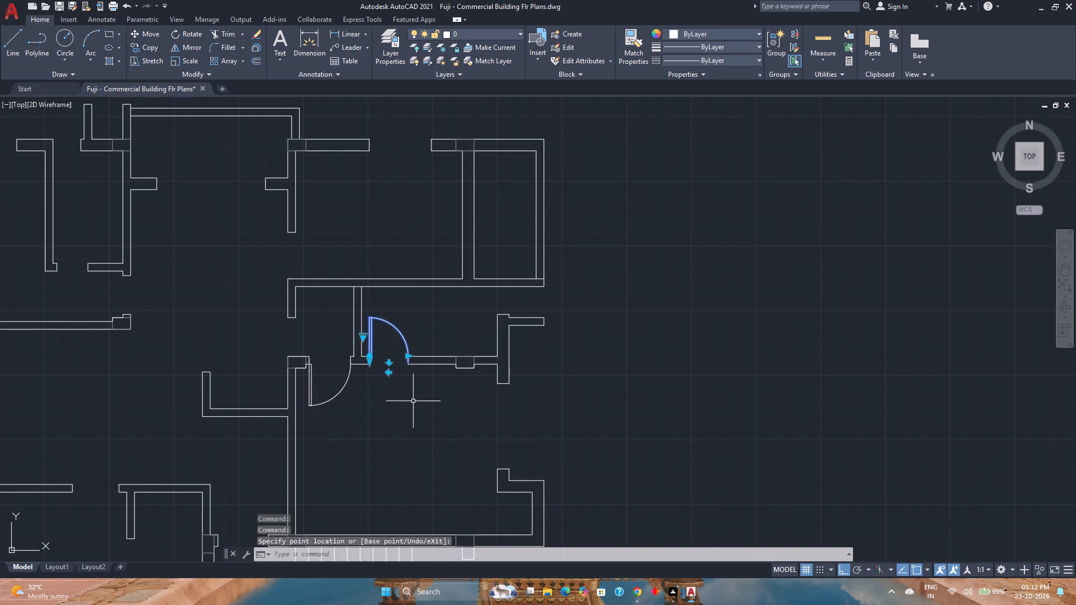
pyautogui.press('Escape')
# Save the drawing.
pyautogui.hotkey('ctrl', 's')
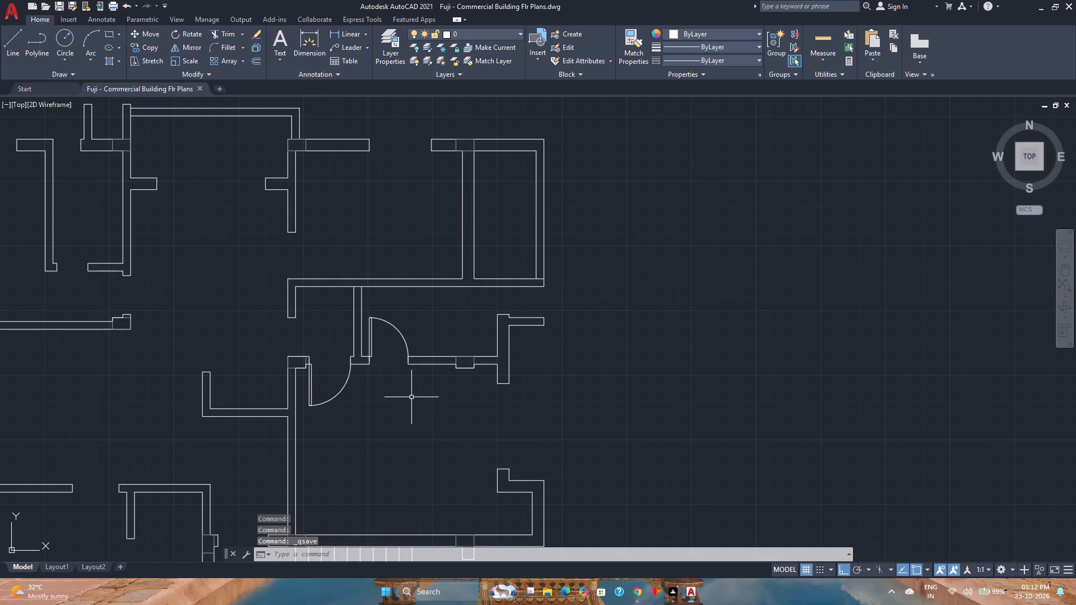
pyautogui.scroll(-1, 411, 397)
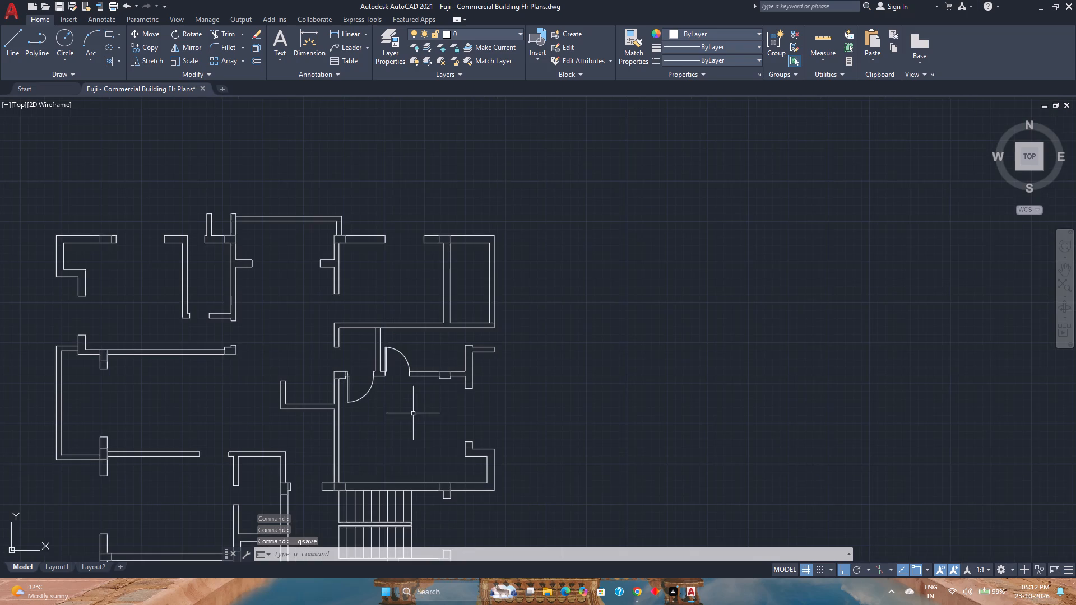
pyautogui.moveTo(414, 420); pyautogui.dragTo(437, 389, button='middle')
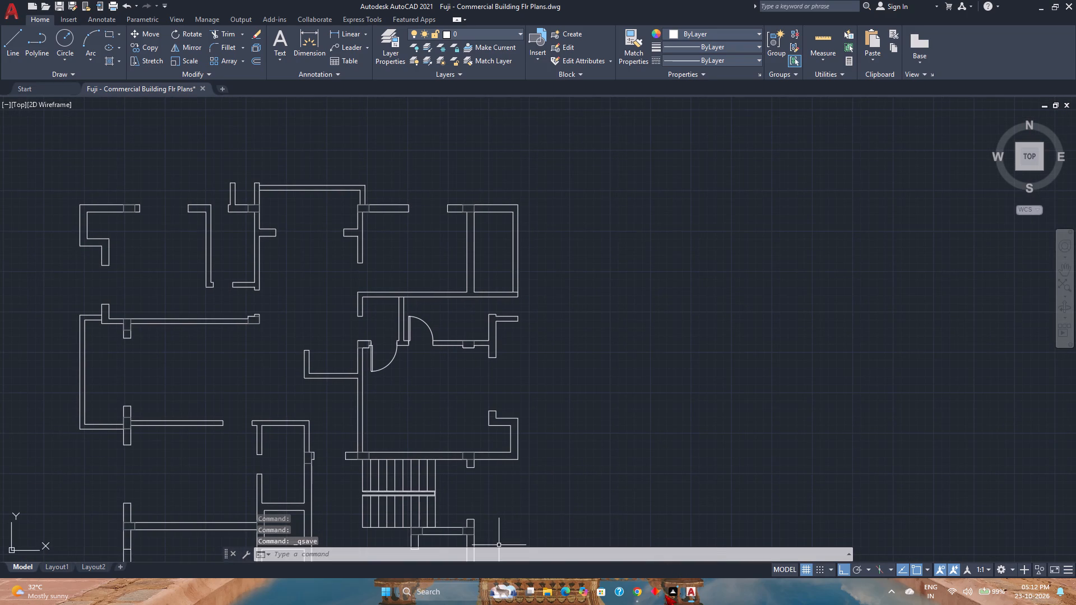